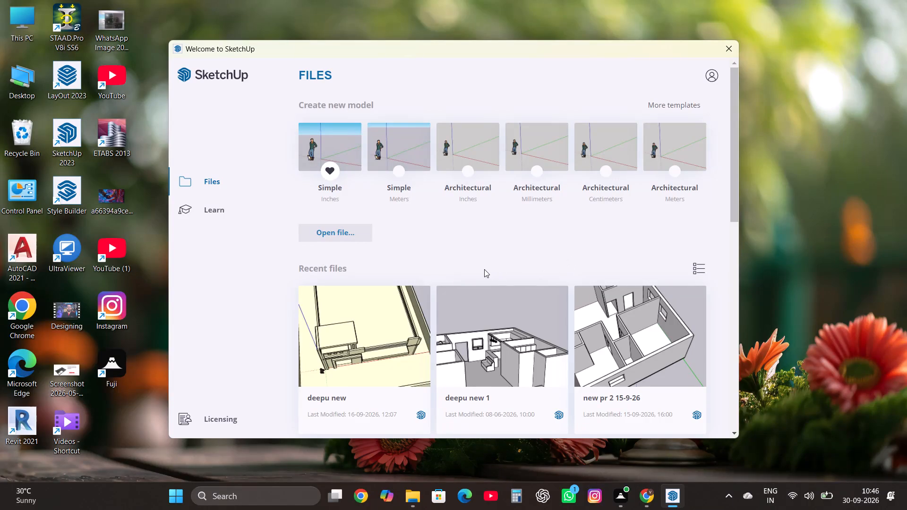
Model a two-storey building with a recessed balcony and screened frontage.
Look through the recent files and the dpka and FUJI PROJECTS folders for an existing SketchUp model.
scroll(482, 265, "down", 2)
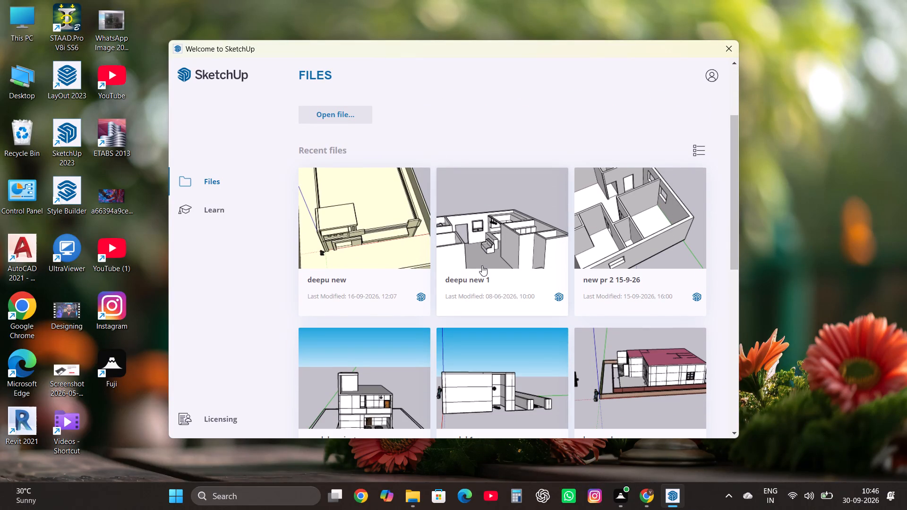
scroll(482, 265, "up", 6)
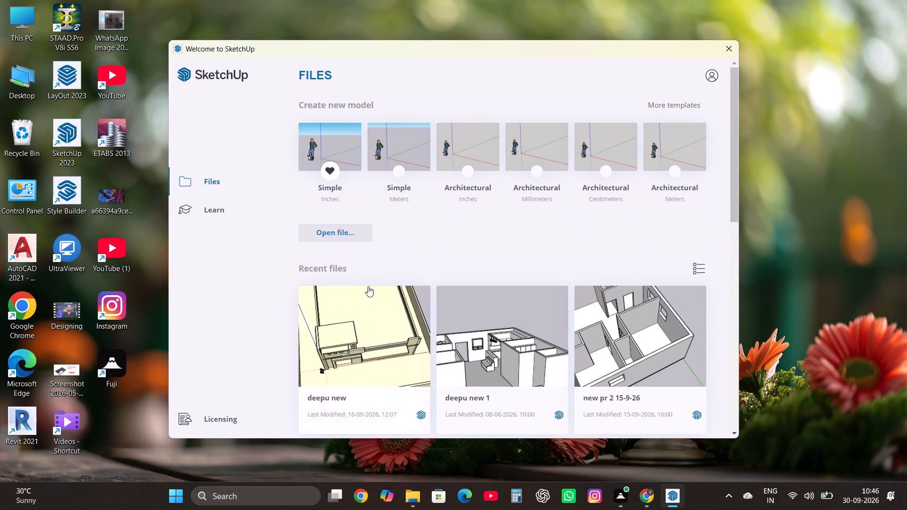
left_click(332, 232)
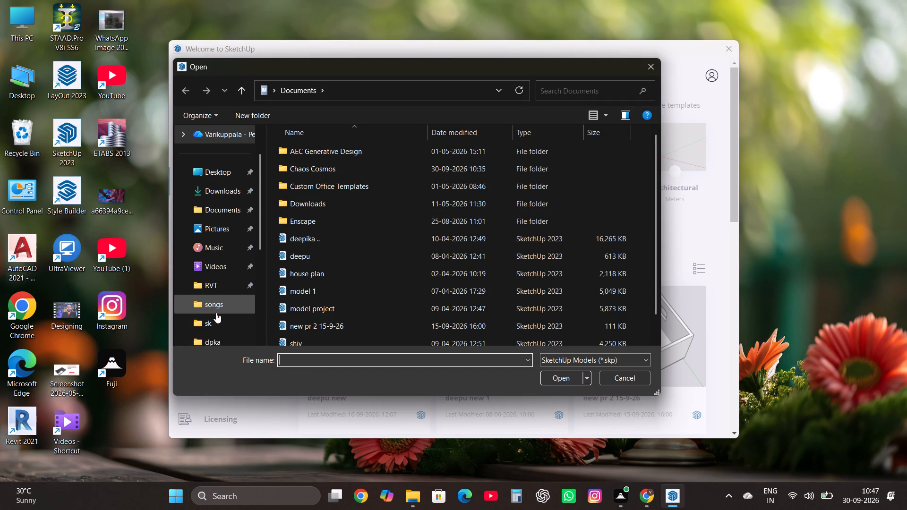
left_click(220, 340)
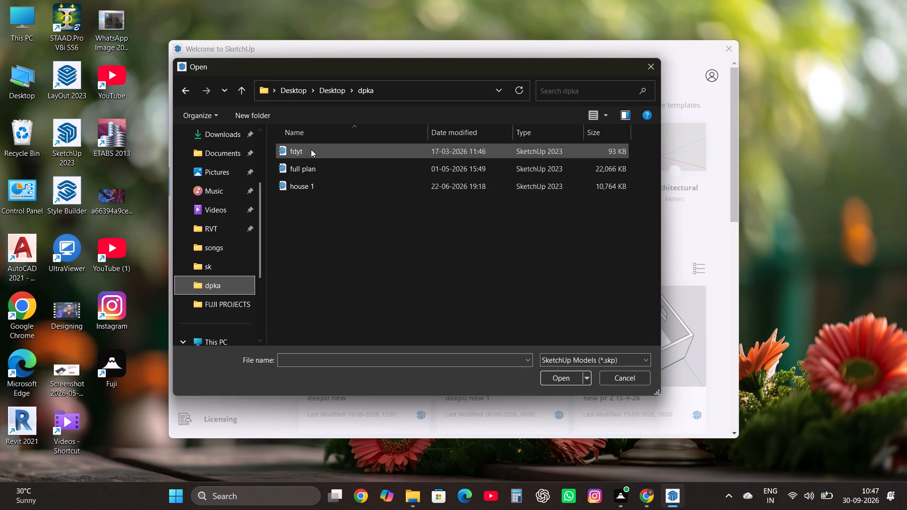
left_click(222, 299)
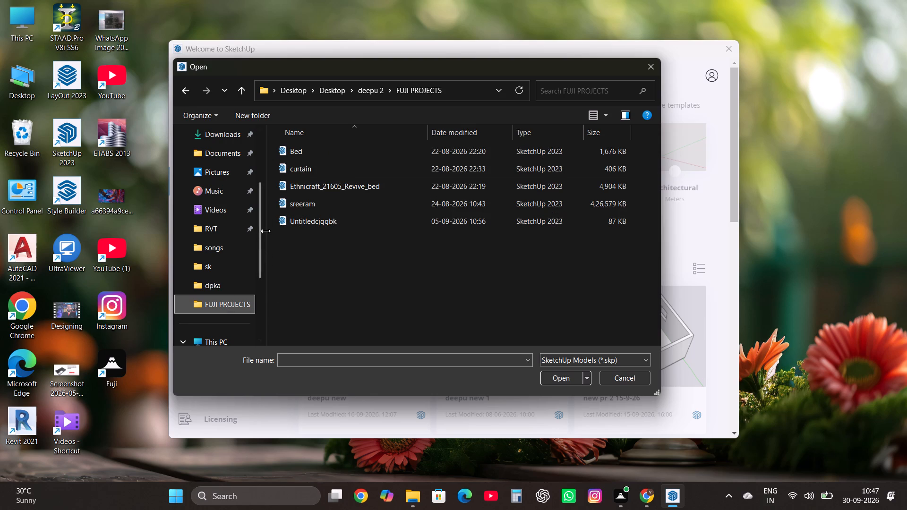
left_click(648, 66)
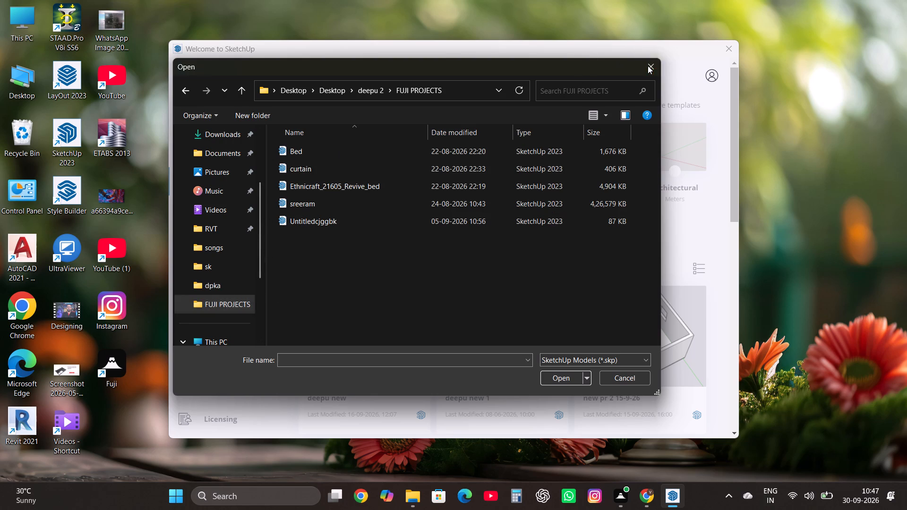
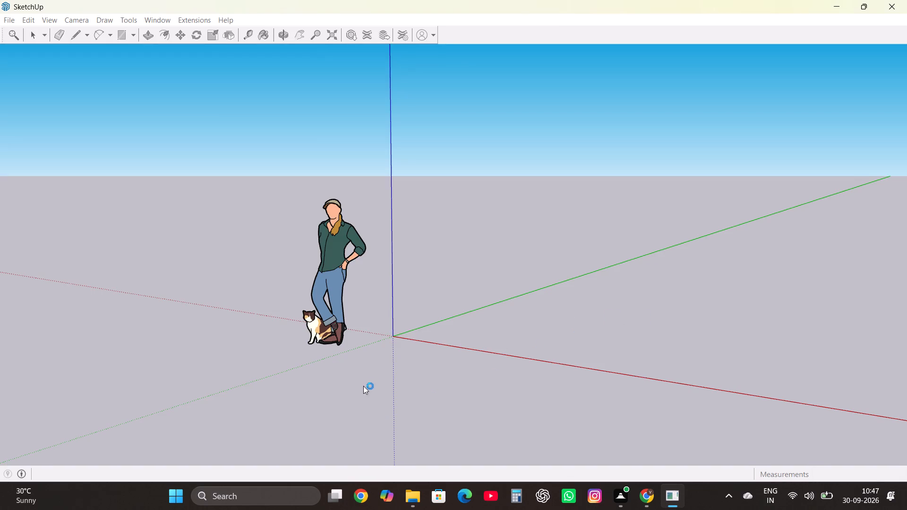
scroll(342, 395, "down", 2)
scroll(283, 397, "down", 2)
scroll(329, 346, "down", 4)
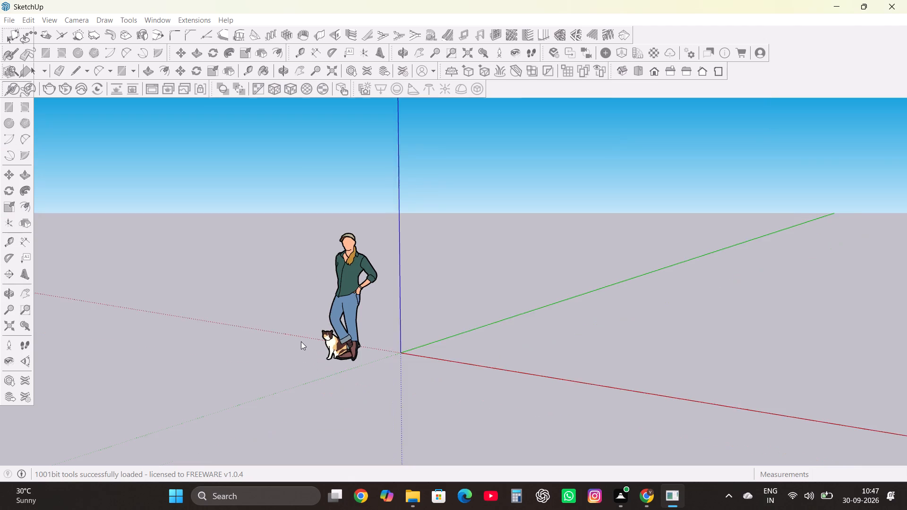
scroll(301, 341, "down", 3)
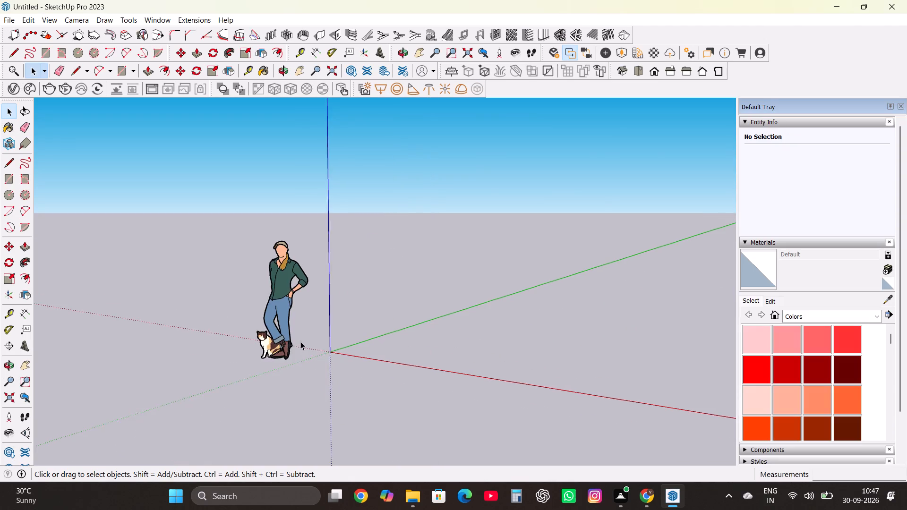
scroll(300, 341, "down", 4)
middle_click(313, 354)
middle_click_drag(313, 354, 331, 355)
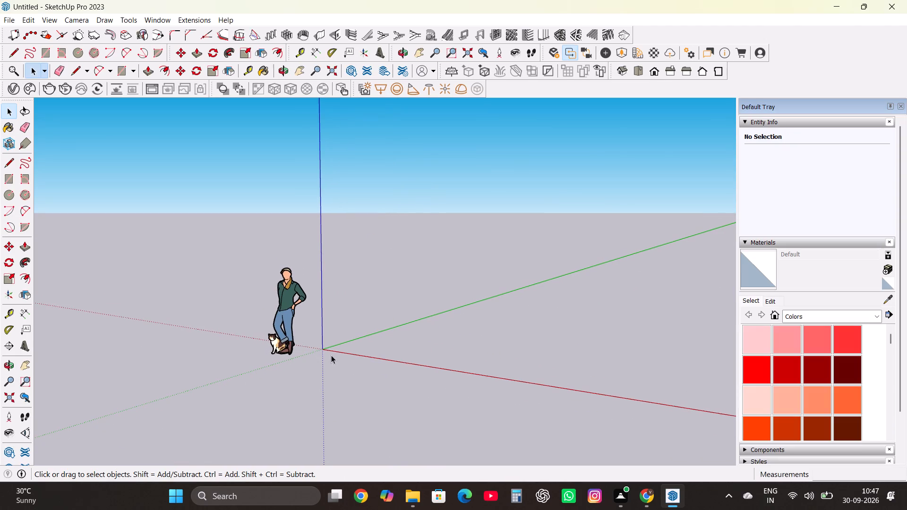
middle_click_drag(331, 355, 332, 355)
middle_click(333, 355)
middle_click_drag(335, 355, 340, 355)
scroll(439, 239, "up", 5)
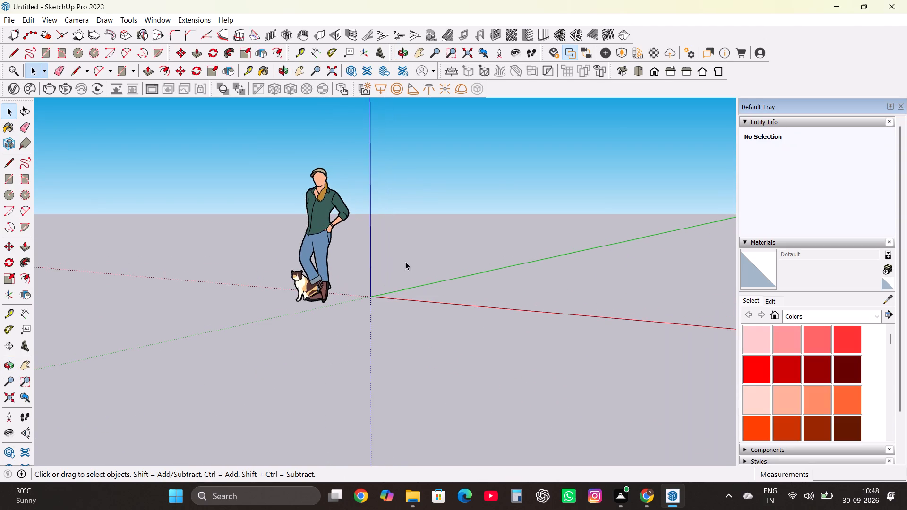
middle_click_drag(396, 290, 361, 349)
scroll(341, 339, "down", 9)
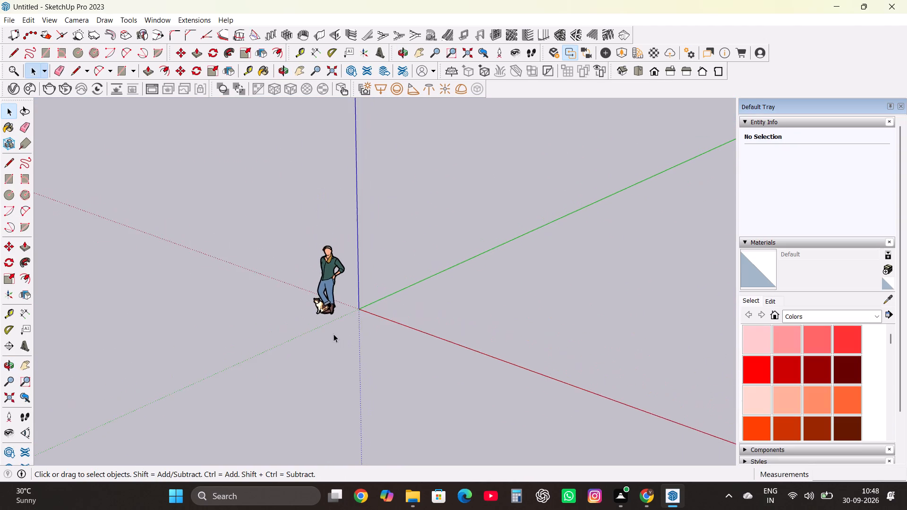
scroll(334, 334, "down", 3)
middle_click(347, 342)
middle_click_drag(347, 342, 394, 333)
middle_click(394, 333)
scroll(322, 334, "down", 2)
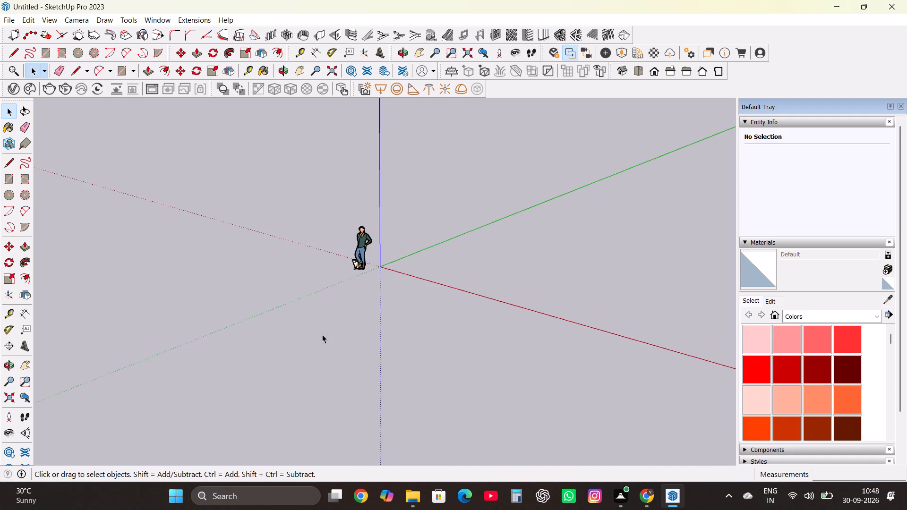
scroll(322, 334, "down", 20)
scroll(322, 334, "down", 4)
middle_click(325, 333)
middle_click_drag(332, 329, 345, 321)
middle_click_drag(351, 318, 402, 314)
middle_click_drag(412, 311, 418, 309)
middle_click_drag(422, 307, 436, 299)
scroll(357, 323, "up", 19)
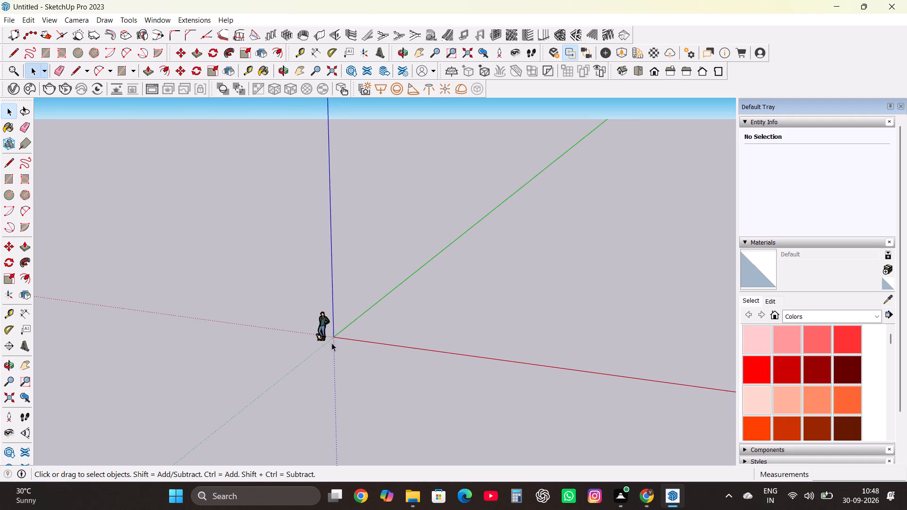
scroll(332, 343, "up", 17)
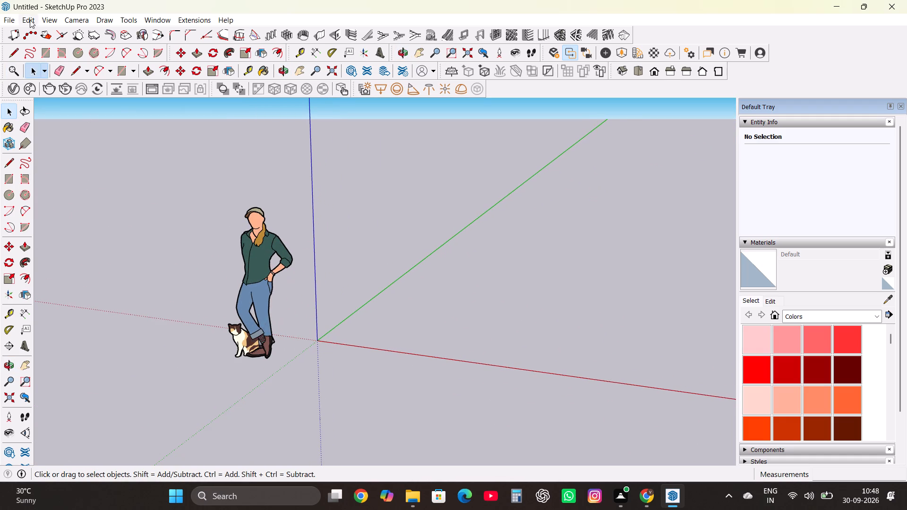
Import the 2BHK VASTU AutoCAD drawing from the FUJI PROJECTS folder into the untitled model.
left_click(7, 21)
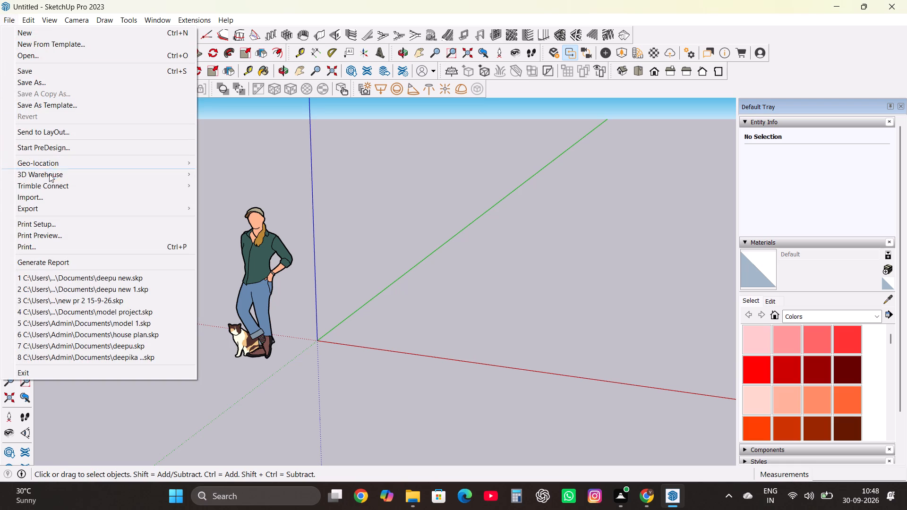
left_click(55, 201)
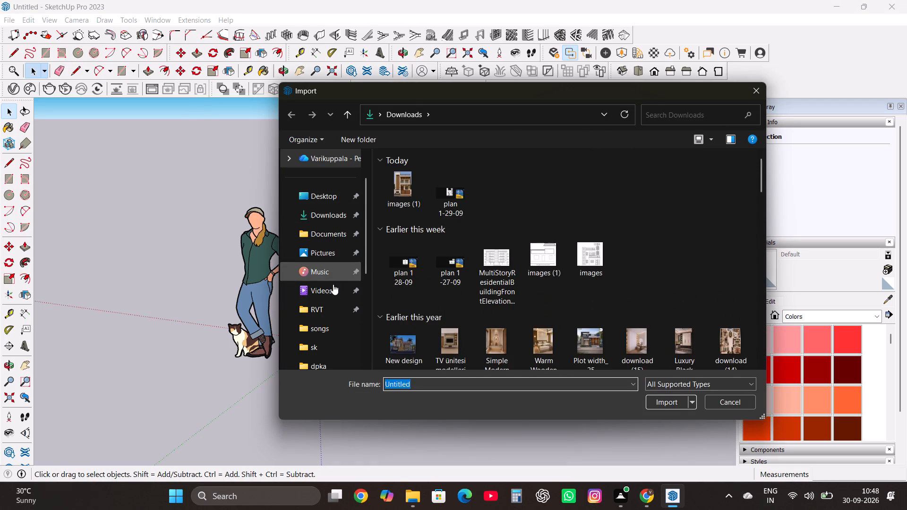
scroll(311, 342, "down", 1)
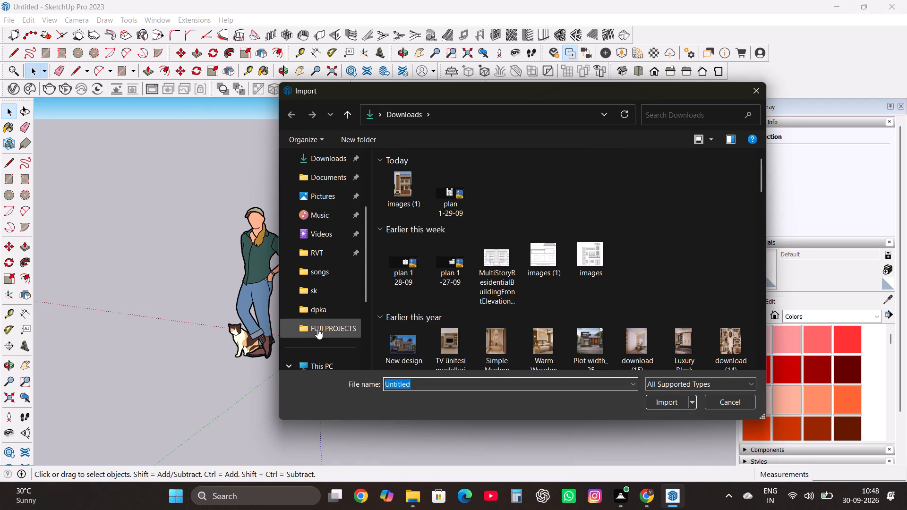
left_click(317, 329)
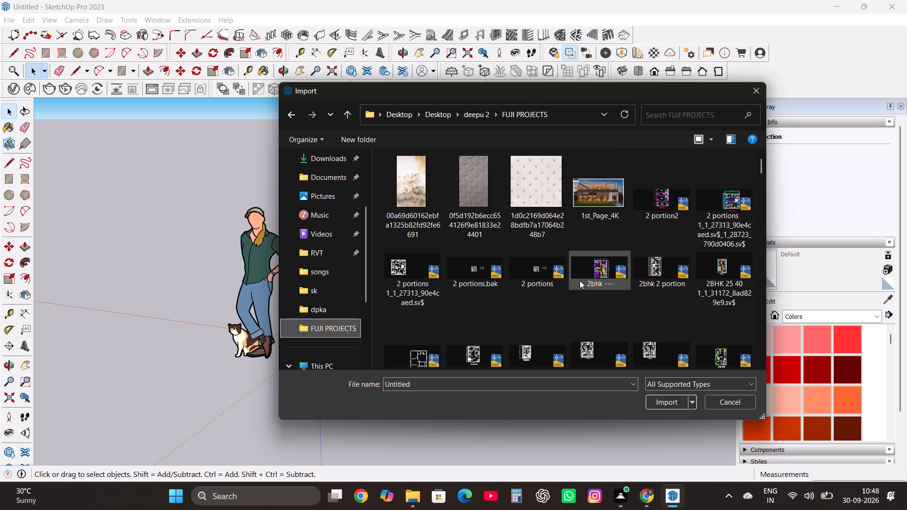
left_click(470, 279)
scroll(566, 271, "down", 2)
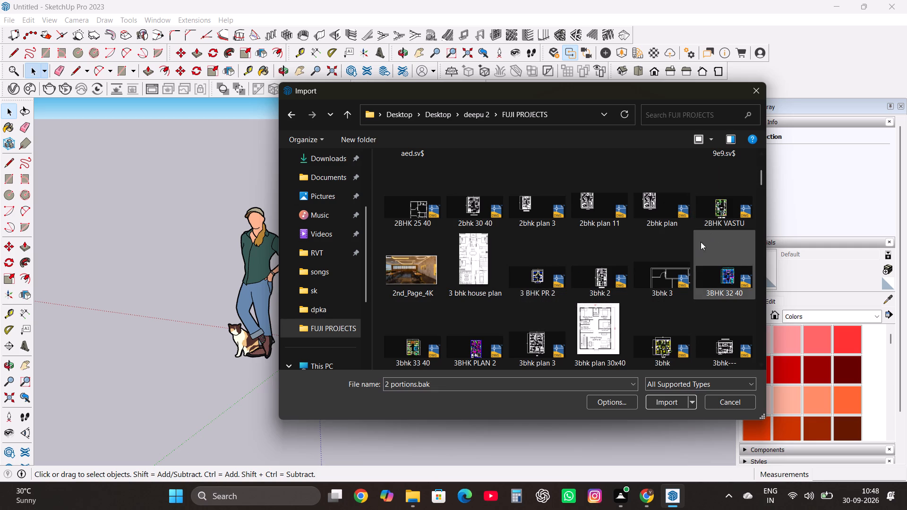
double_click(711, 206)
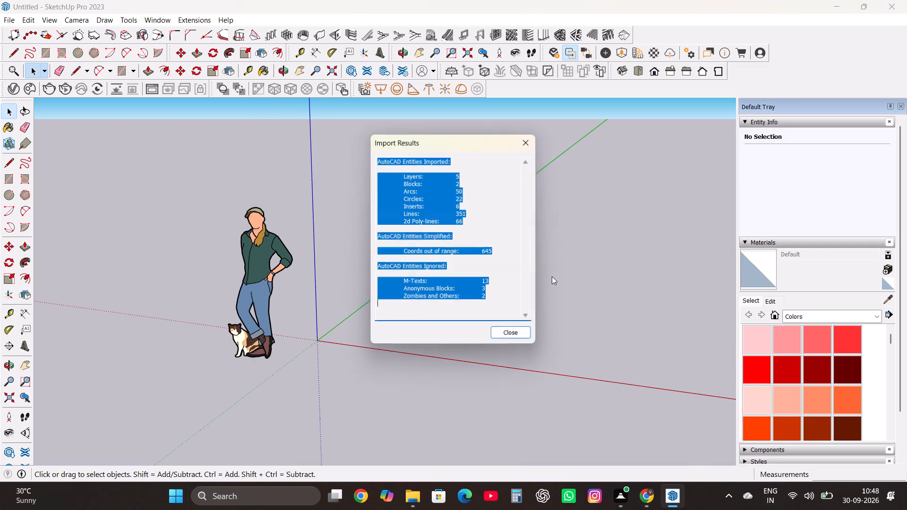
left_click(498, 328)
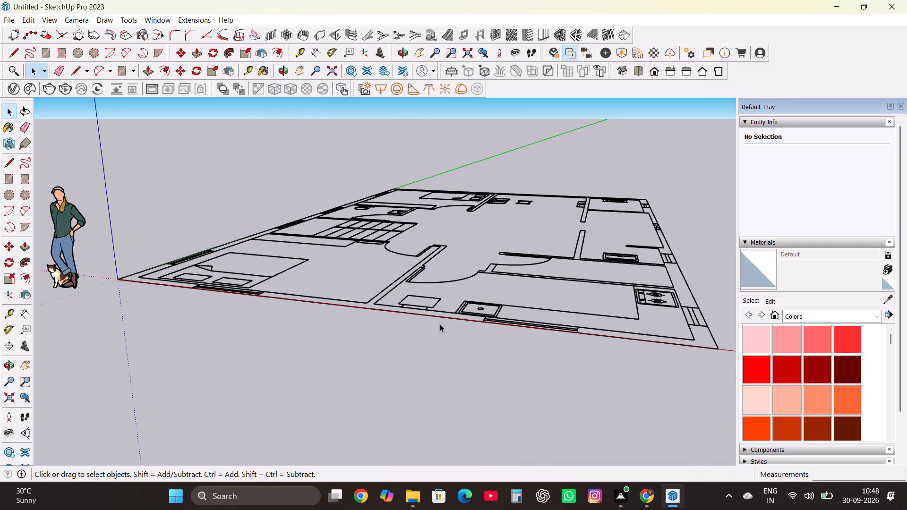
Examine the imported 2BHK floor plan's room layout from above.
scroll(413, 310, "down", 1)
scroll(476, 254, "down", 2)
middle_click(492, 262)
middle_click_drag(491, 265, 491, 267)
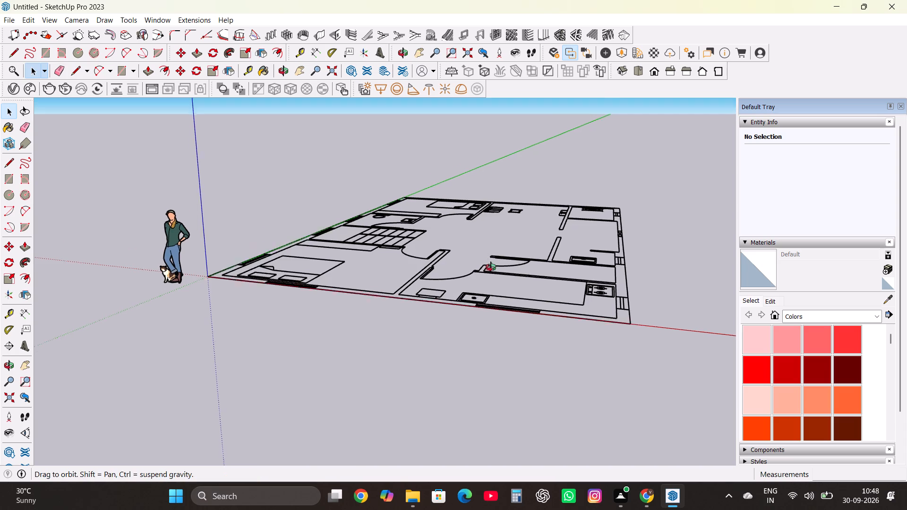
middle_click_drag(491, 267, 349, 378)
scroll(291, 304, "down", 2)
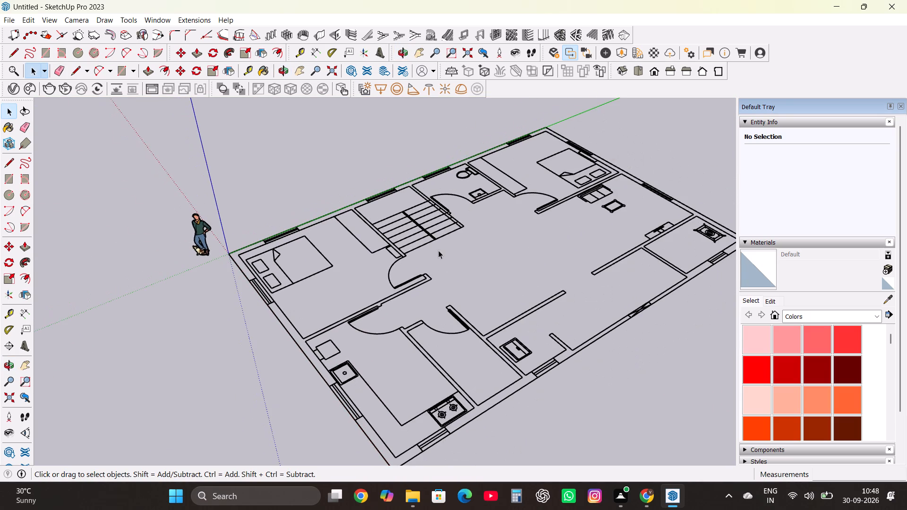
middle_click_drag(438, 252, 406, 285)
middle_click_drag(400, 291, 345, 332)
middle_click(345, 332)
scroll(402, 233, "down", 5)
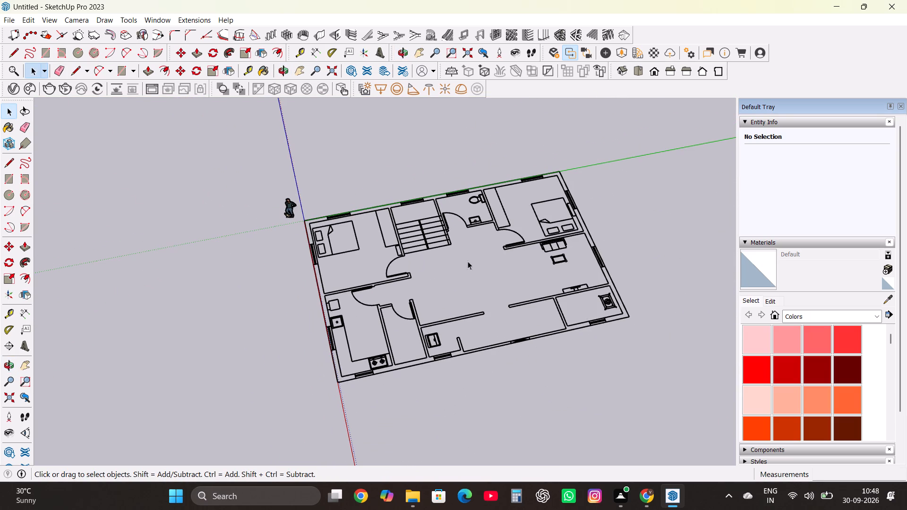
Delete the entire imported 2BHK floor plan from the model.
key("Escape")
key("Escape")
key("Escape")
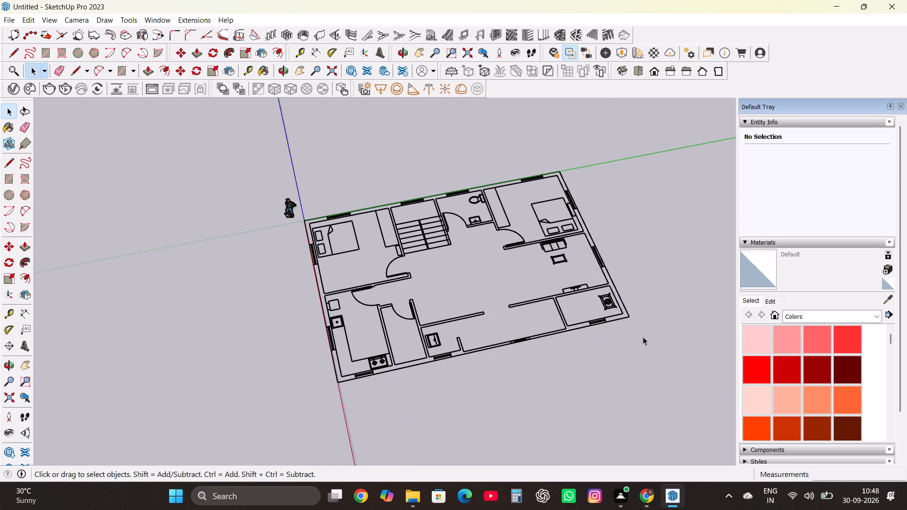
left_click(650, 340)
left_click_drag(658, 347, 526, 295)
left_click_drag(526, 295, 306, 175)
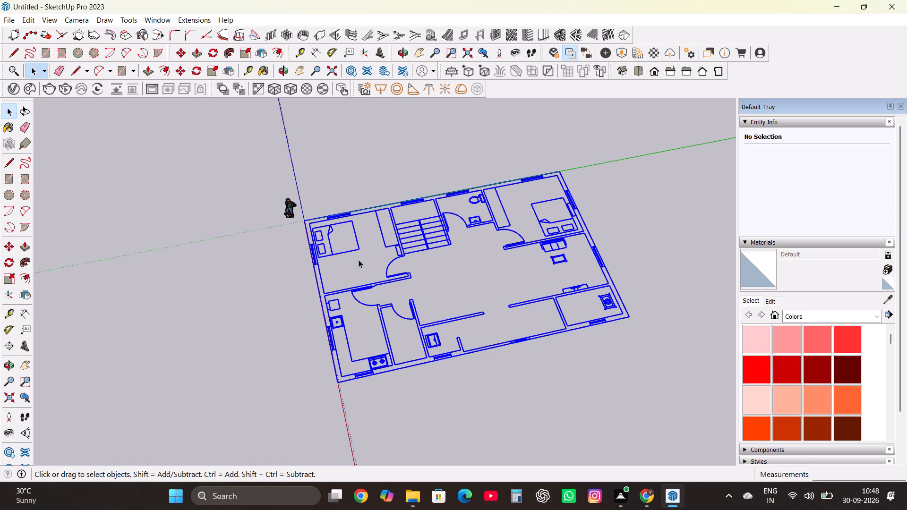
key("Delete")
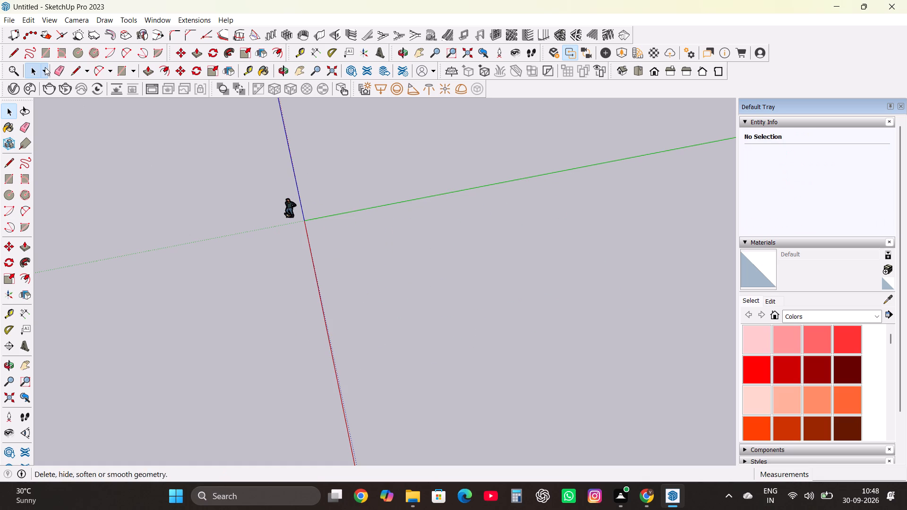
Look through the importable drawings in the FUJI PROJECTS folder, including the 3bhk plans, for another floor plan.
left_click(4, 17)
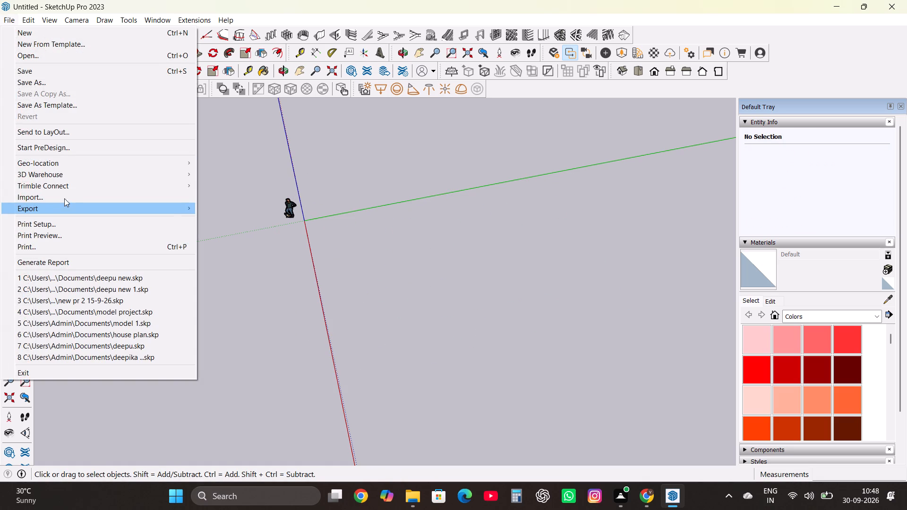
left_click(64, 197)
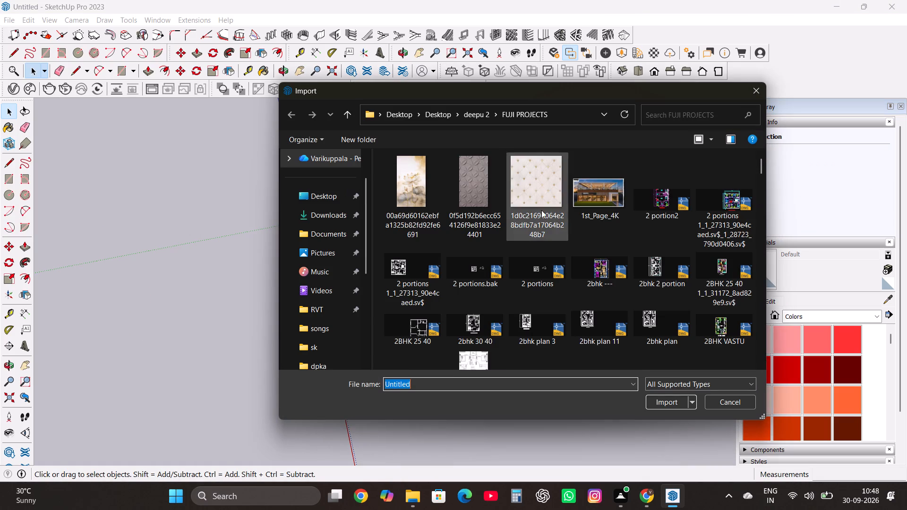
scroll(695, 286, "down", 2)
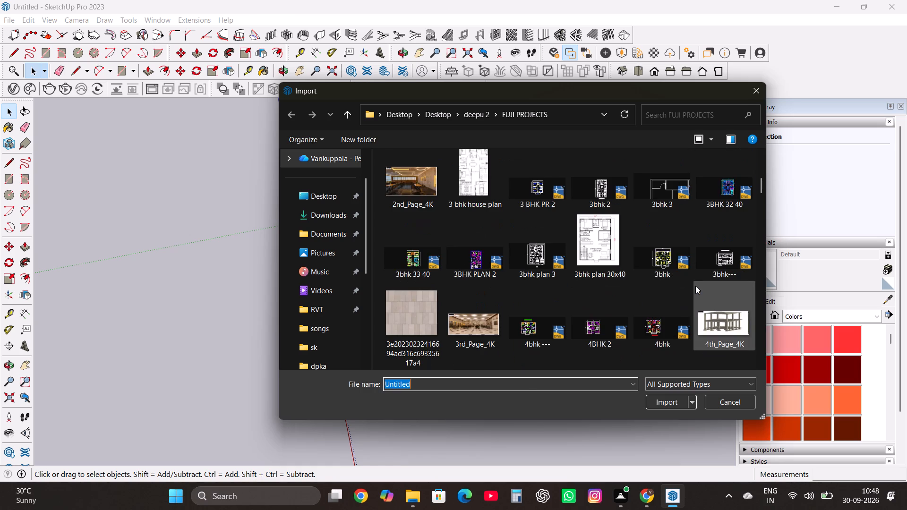
left_click(667, 264)
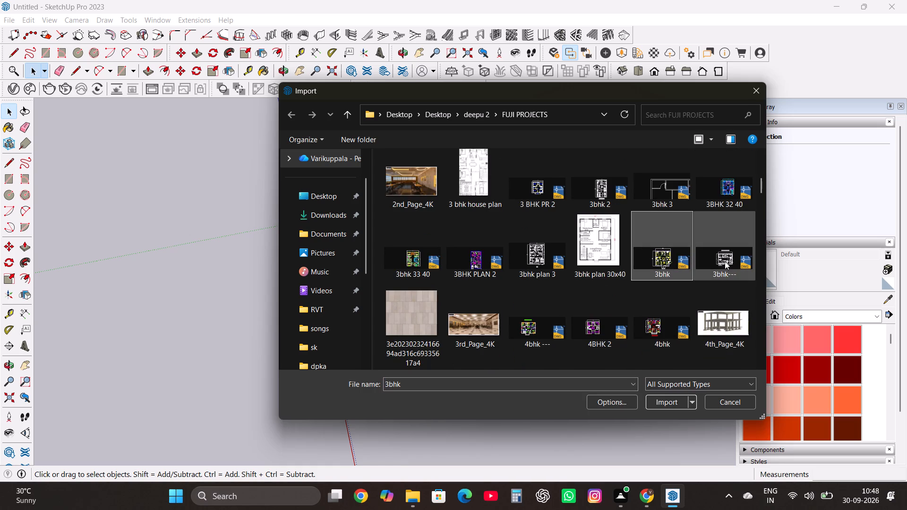
left_click(725, 261)
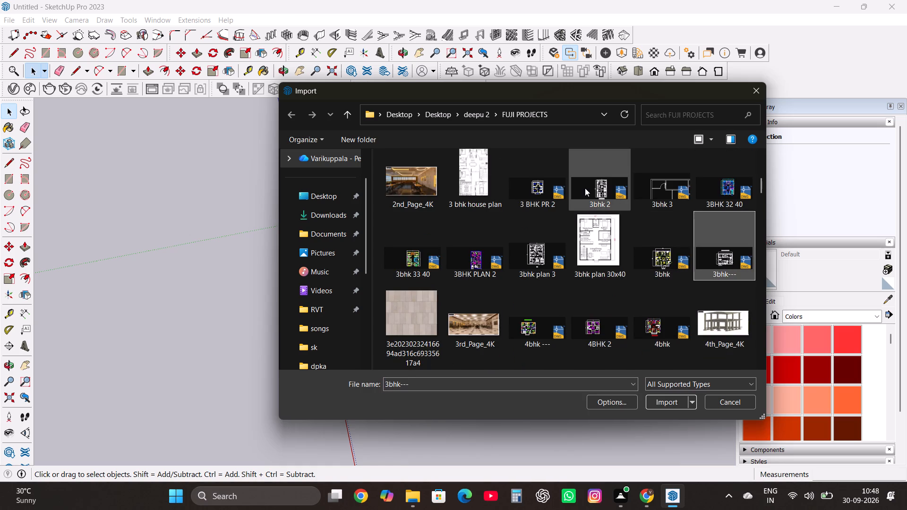
left_click(585, 187)
scroll(553, 229, "down", 2)
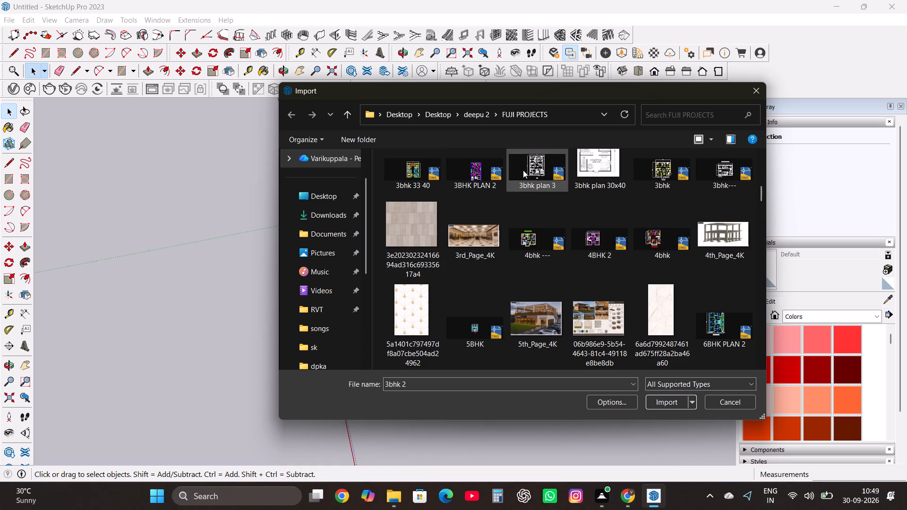
left_click(542, 170)
scroll(549, 239, "down", 4)
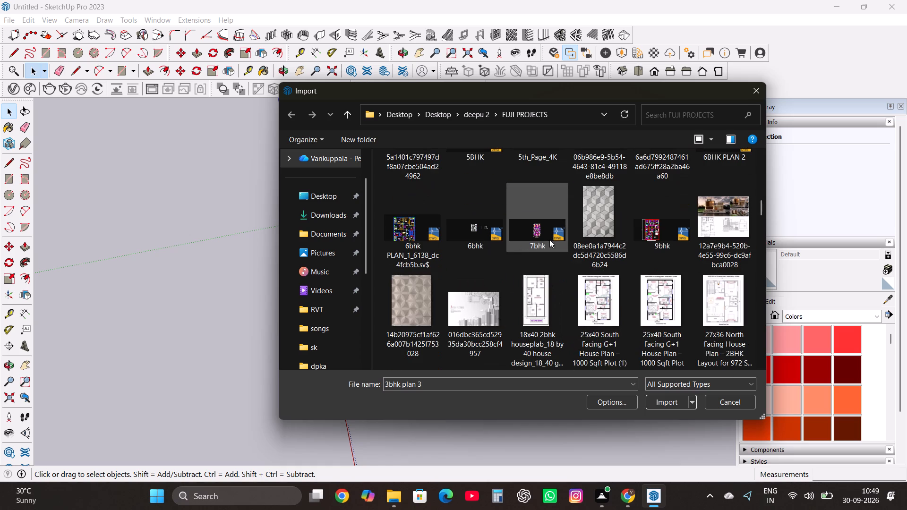
left_click(755, 91)
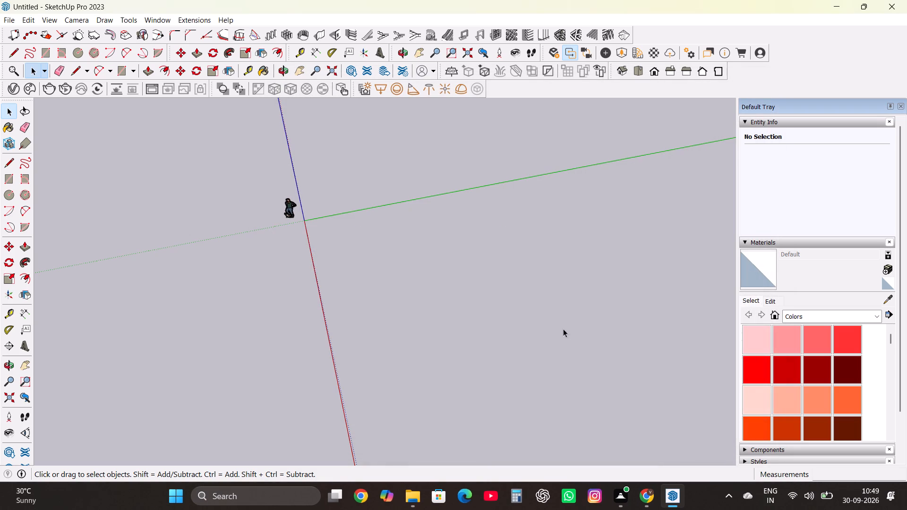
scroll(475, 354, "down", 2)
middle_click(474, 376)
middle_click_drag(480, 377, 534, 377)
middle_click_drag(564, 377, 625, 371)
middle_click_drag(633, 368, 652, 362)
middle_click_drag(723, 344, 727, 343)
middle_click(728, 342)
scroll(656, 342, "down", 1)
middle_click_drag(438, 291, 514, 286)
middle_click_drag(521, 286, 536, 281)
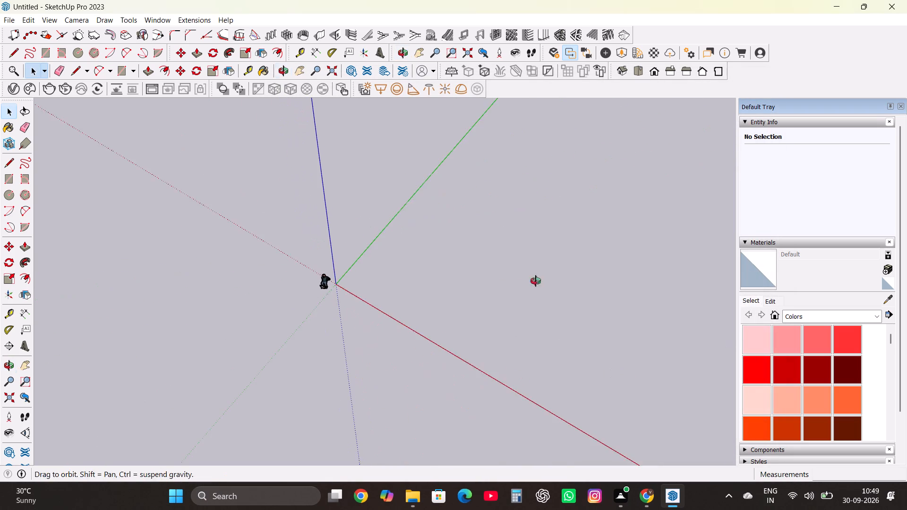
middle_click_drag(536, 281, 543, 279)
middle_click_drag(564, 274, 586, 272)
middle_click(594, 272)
Open the house elevation image "images (1)" from the Downloads folder and examine its facade, then return to the SketchUp model.
left_click(407, 497)
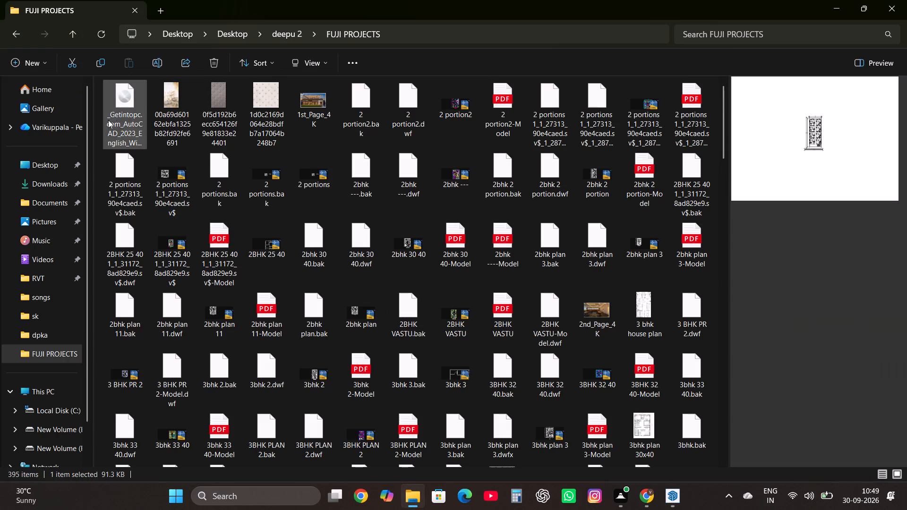
left_click(44, 182)
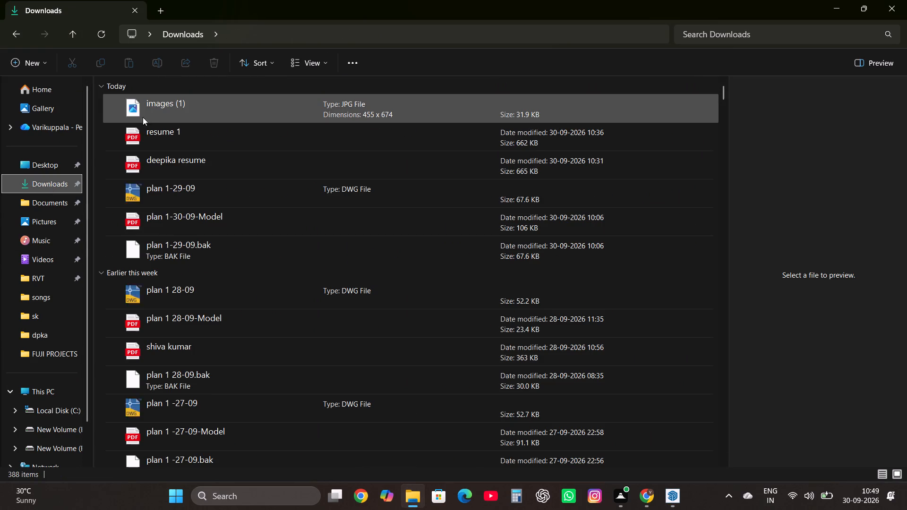
double_click(152, 114)
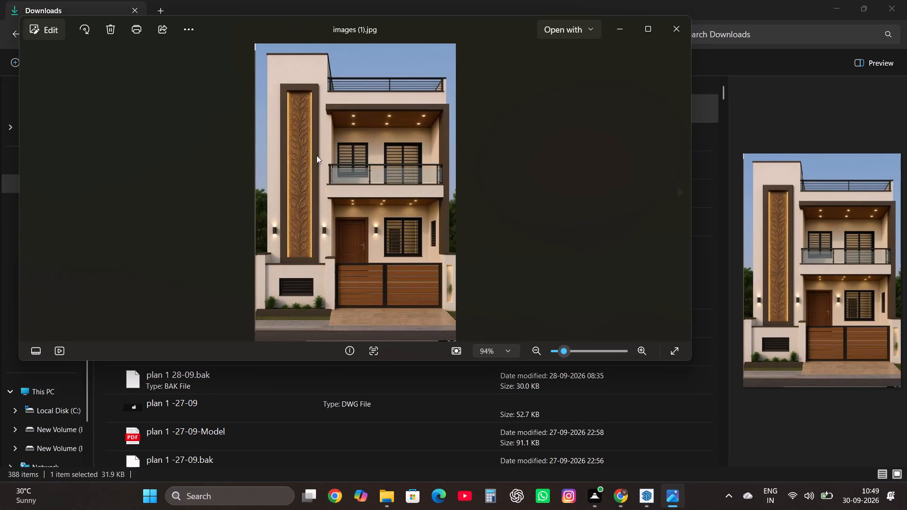
scroll(366, 158, "up", 4)
scroll(363, 179, "down", 6)
left_click(614, 29)
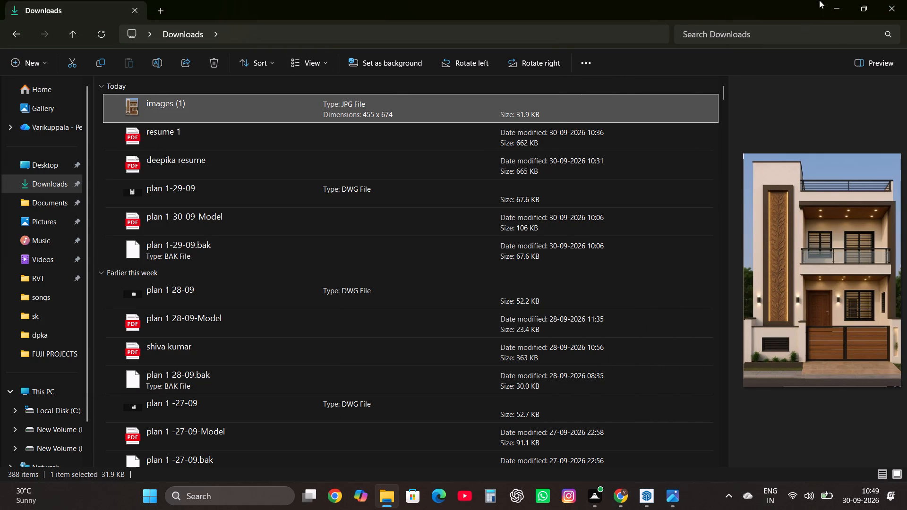
left_click(837, 9)
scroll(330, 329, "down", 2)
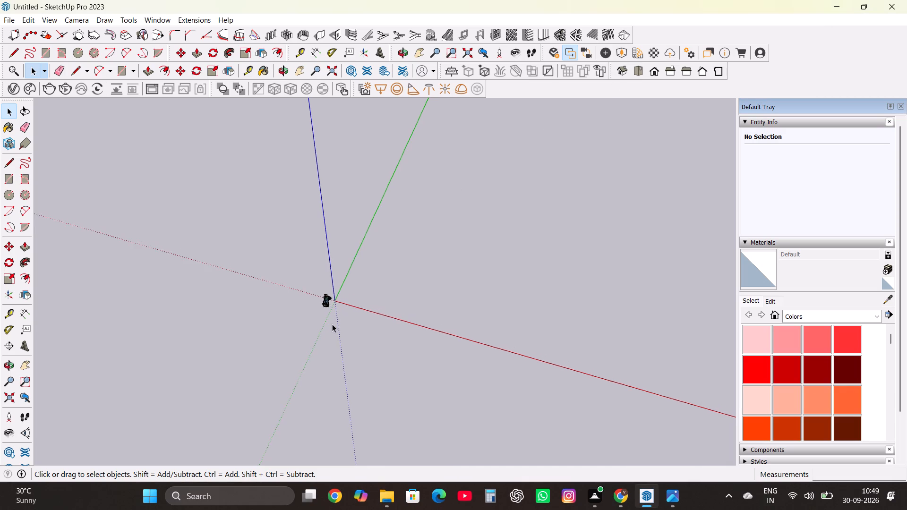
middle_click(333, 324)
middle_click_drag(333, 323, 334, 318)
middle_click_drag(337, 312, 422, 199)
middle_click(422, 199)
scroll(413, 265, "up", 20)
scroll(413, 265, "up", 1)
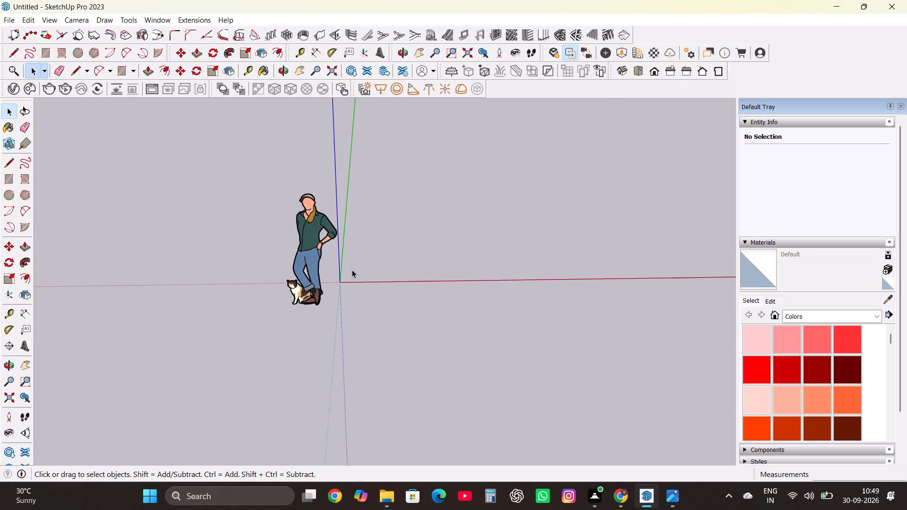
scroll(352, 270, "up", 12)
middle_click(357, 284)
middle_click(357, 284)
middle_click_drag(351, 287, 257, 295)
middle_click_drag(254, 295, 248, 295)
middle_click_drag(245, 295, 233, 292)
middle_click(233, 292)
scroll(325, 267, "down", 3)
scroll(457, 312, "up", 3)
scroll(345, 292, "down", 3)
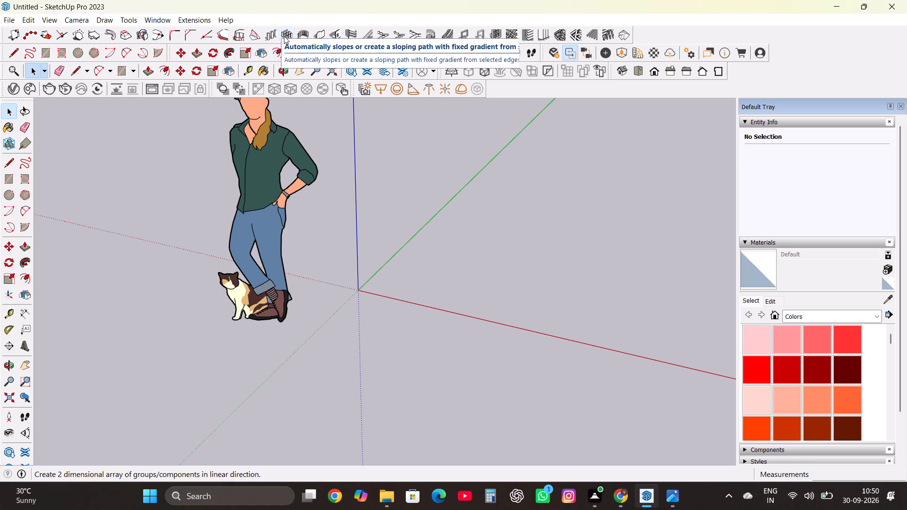
Set up a 1001bit vertical wall with 5" thickness and 13' height, keeping right alignment and grouping, and start building it.
left_click(321, 35)
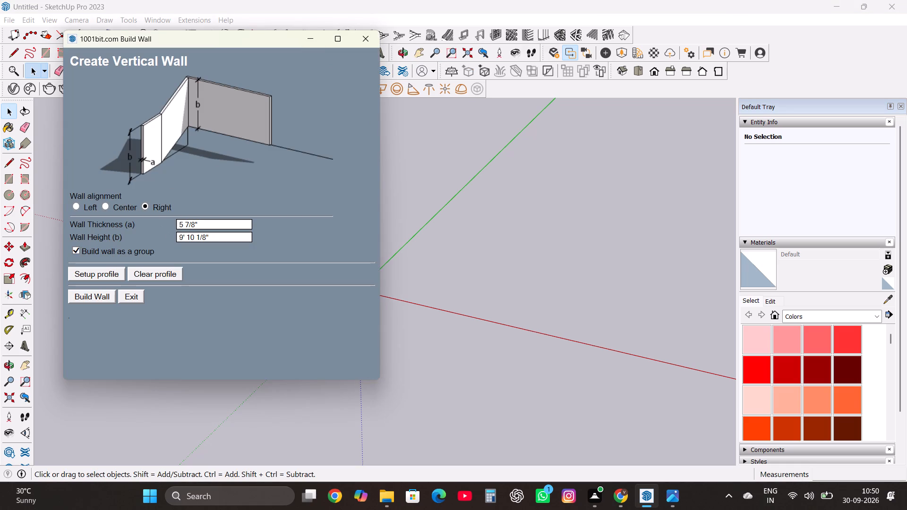
left_click(221, 228)
key("BackSpace")
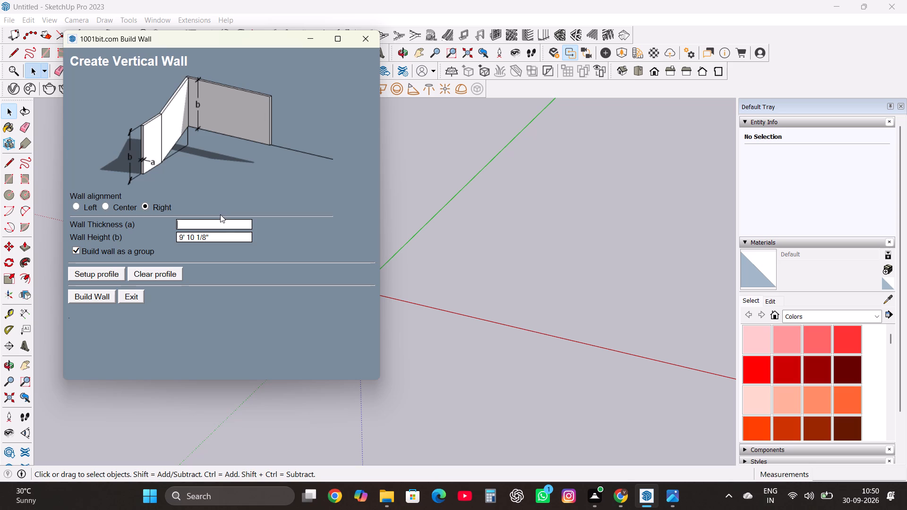
type("5\"")
left_click(234, 234)
key("BackSpace")
type("12")
key("apostrophe")
key("BackSpace")
key("Insert")
key("BackSpace")
key("BackSpace")
type("14")
key("BackSpace")
key("BackSpace")
key("BackSpace")
type("13'")
key("Return")
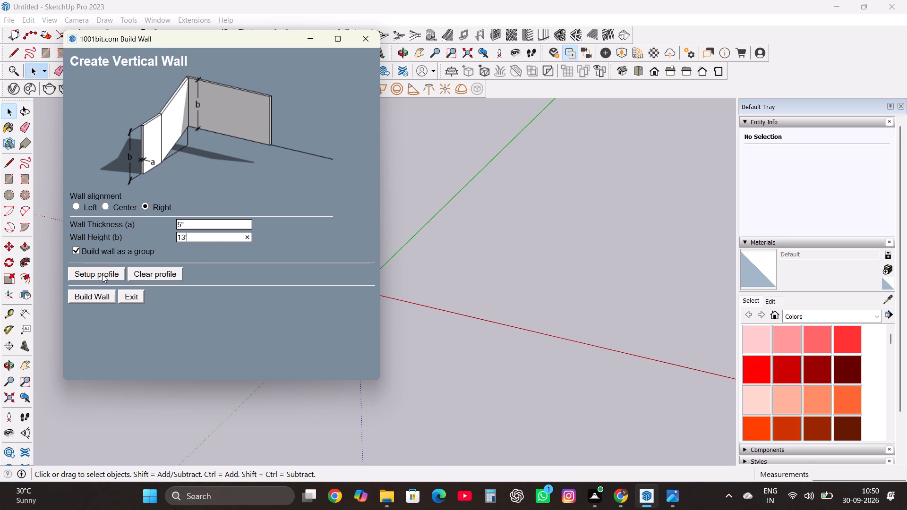
left_click(92, 297)
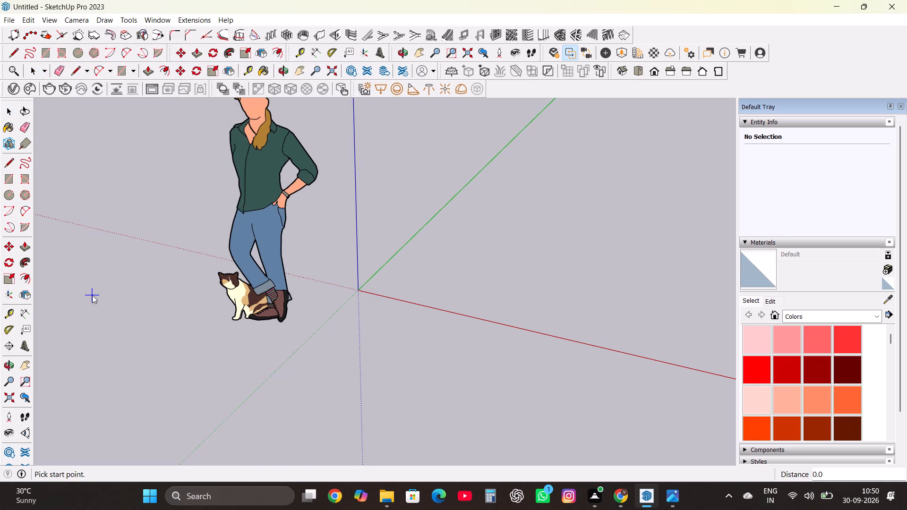
Place the first wall segment from the model origin along the green axis with a length of 30'.
left_click(360, 289)
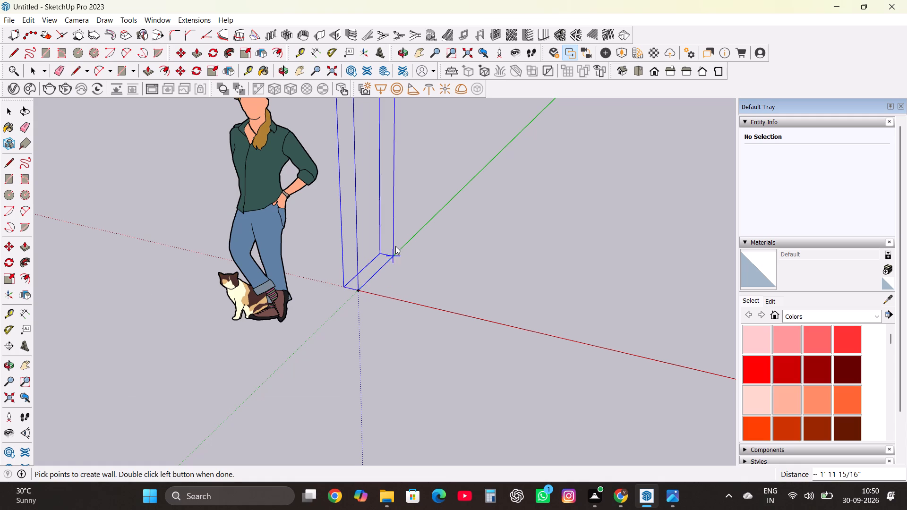
scroll(395, 272, "down", 10)
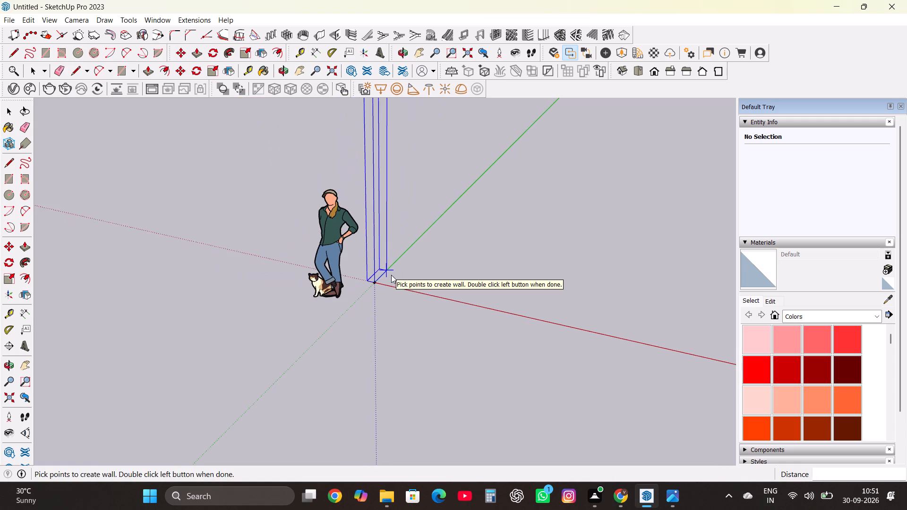
scroll(391, 275, "down", 5)
scroll(430, 243, "down", 8)
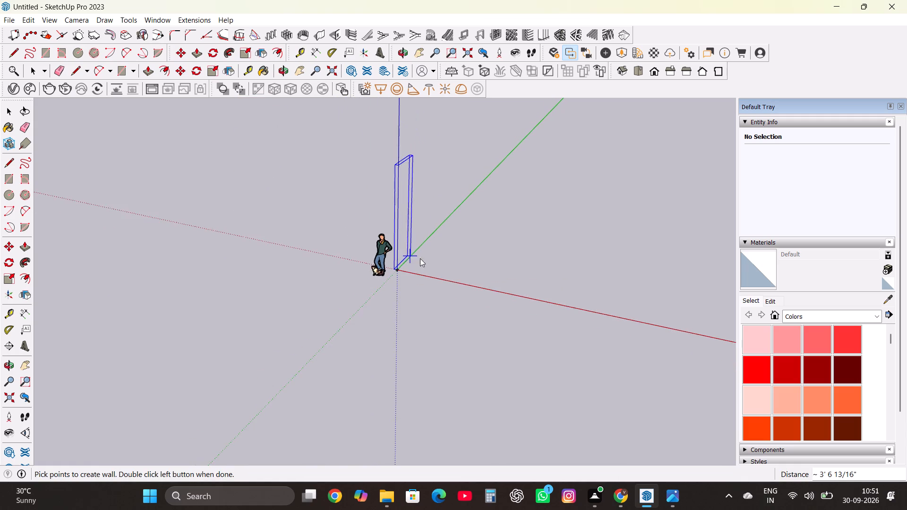
scroll(457, 233, "down", 1)
middle_click(458, 232)
middle_click(458, 232)
middle_click(458, 232)
middle_click_drag(452, 232, 443, 234)
middle_click_drag(402, 236, 331, 235)
middle_click_drag(309, 230, 208, 188)
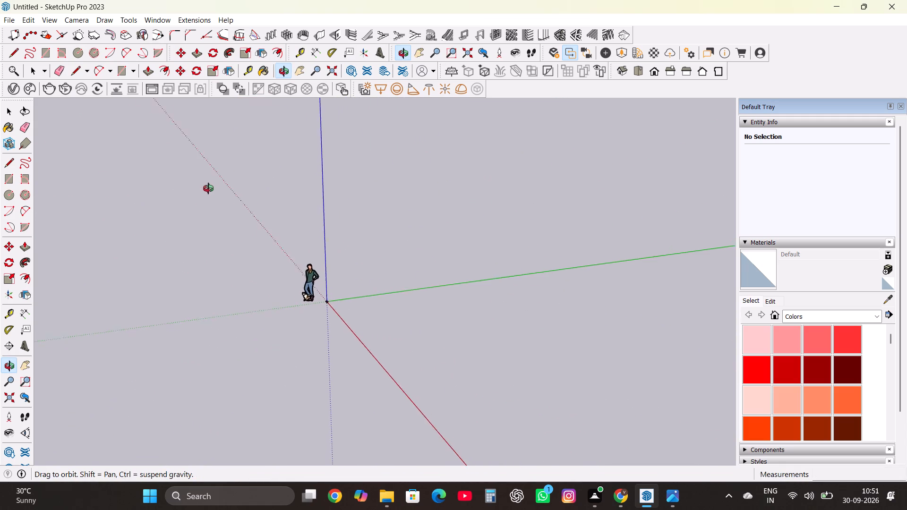
middle_click_drag(208, 188, 208, 188)
middle_click(208, 188)
middle_click(208, 188)
scroll(389, 277, "down", 3)
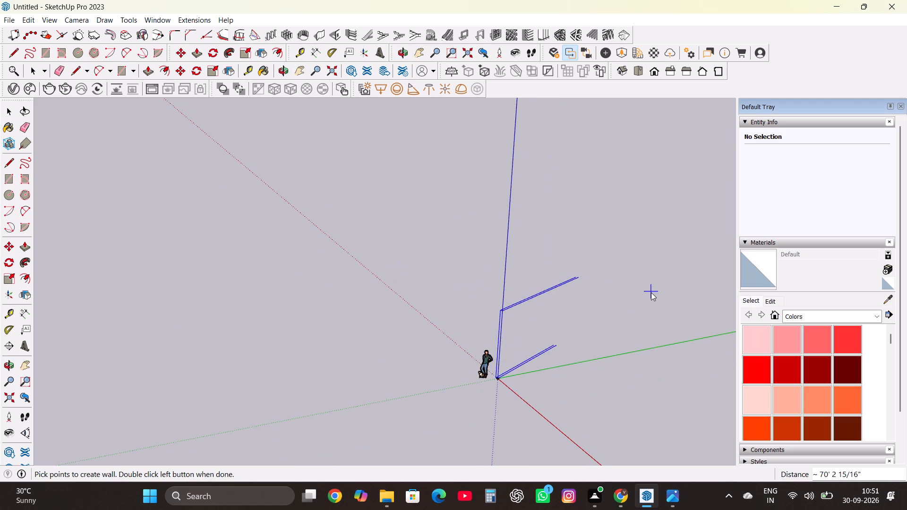
scroll(661, 353, "down", 3)
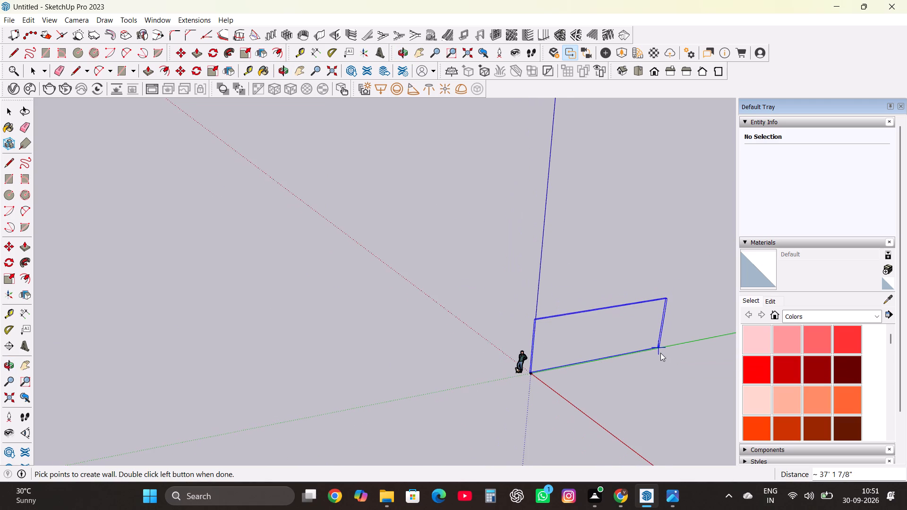
scroll(660, 353, "down", 1)
scroll(651, 358, "up", 5)
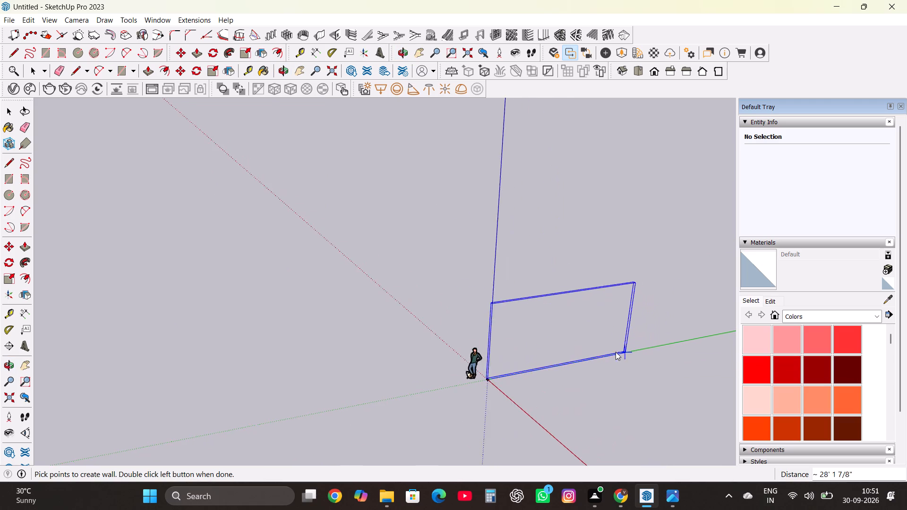
scroll(613, 352, "up", 2)
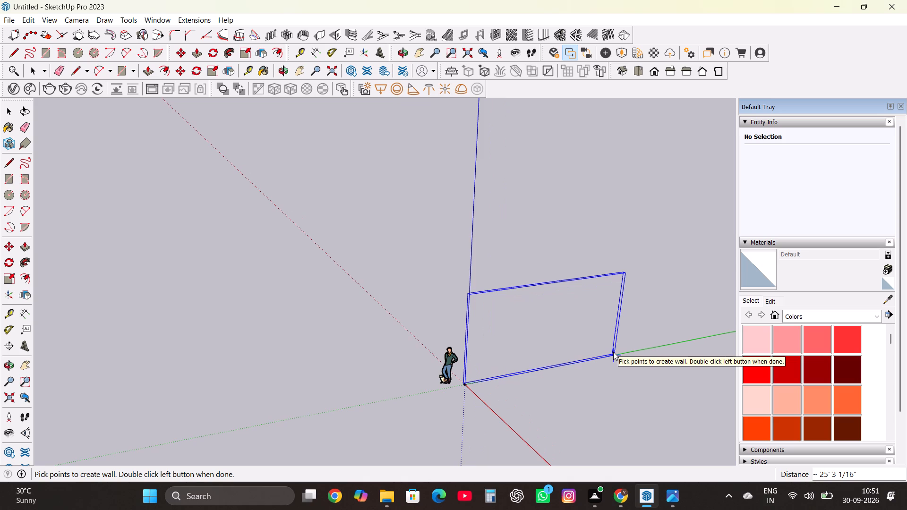
type("30'")
key("Return")
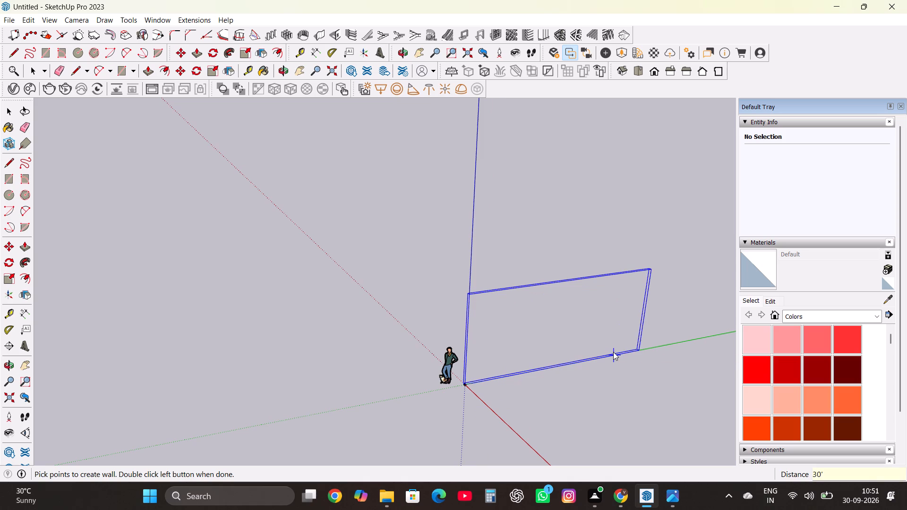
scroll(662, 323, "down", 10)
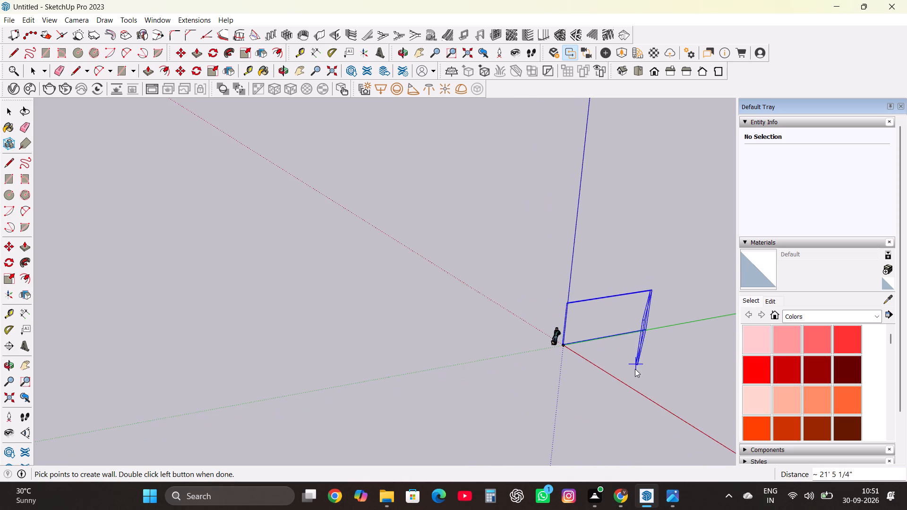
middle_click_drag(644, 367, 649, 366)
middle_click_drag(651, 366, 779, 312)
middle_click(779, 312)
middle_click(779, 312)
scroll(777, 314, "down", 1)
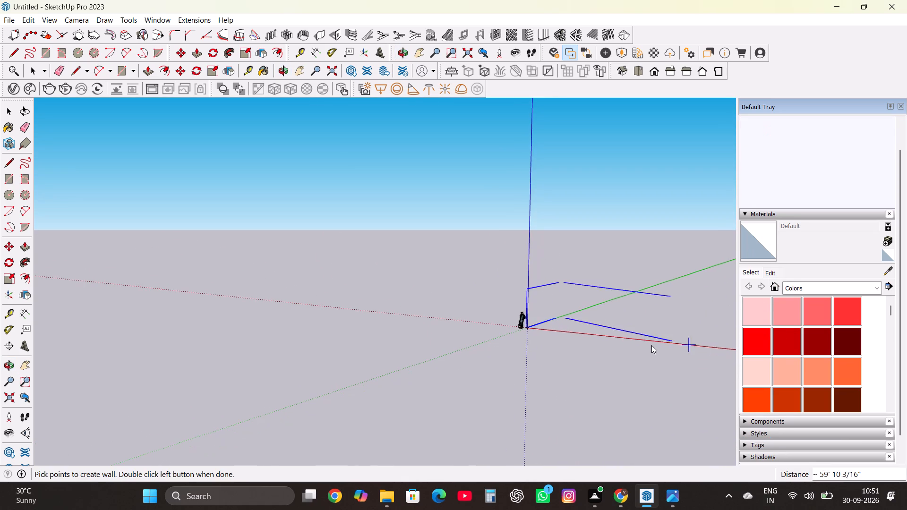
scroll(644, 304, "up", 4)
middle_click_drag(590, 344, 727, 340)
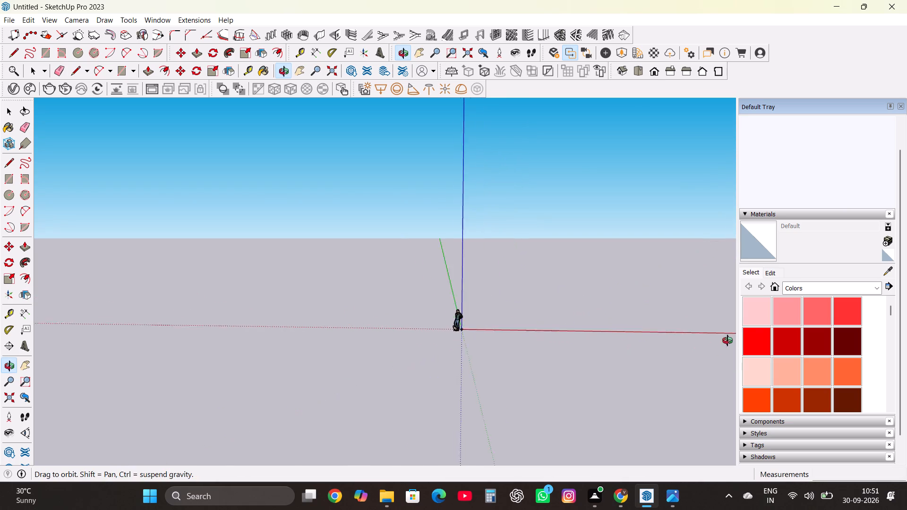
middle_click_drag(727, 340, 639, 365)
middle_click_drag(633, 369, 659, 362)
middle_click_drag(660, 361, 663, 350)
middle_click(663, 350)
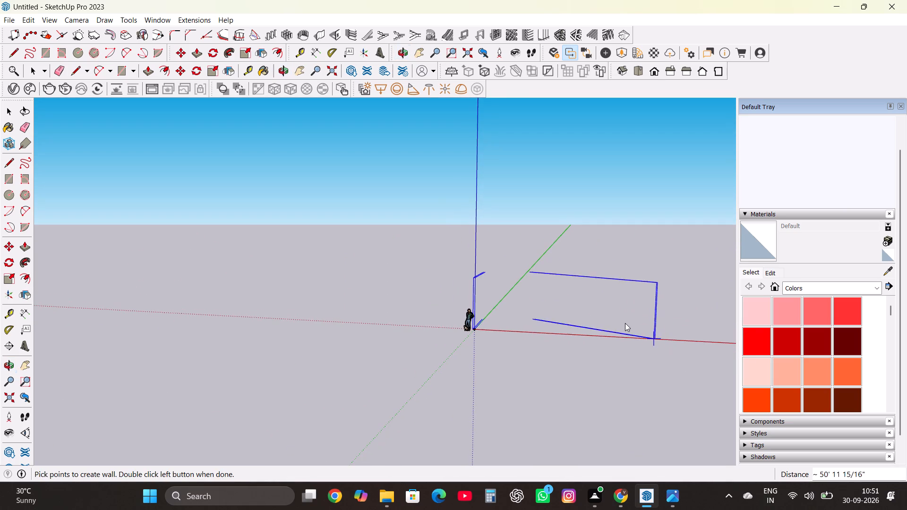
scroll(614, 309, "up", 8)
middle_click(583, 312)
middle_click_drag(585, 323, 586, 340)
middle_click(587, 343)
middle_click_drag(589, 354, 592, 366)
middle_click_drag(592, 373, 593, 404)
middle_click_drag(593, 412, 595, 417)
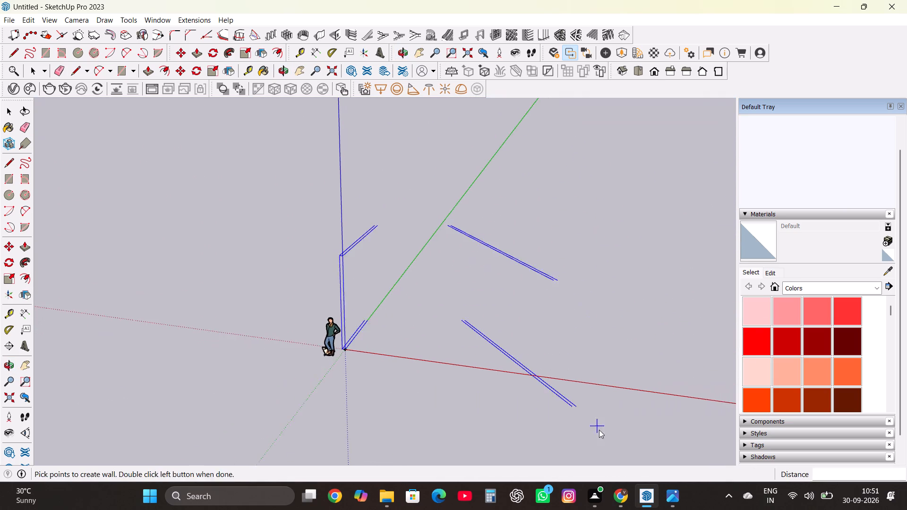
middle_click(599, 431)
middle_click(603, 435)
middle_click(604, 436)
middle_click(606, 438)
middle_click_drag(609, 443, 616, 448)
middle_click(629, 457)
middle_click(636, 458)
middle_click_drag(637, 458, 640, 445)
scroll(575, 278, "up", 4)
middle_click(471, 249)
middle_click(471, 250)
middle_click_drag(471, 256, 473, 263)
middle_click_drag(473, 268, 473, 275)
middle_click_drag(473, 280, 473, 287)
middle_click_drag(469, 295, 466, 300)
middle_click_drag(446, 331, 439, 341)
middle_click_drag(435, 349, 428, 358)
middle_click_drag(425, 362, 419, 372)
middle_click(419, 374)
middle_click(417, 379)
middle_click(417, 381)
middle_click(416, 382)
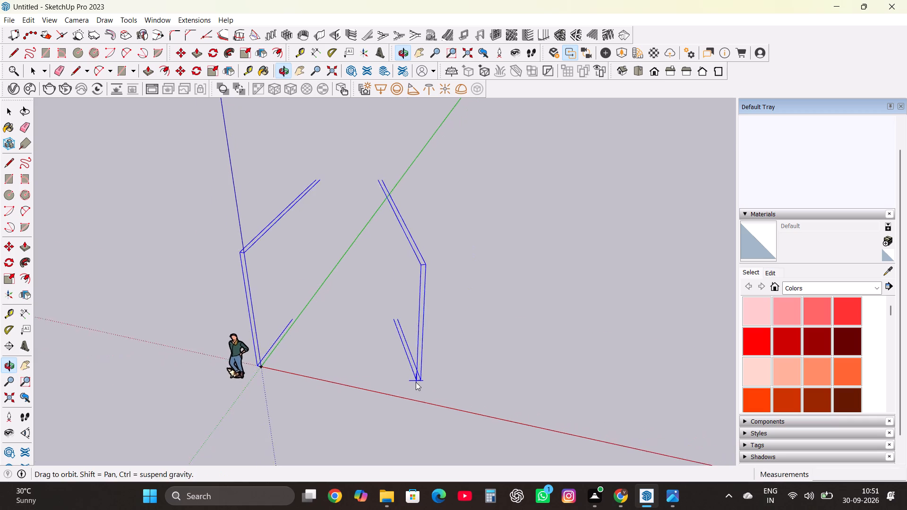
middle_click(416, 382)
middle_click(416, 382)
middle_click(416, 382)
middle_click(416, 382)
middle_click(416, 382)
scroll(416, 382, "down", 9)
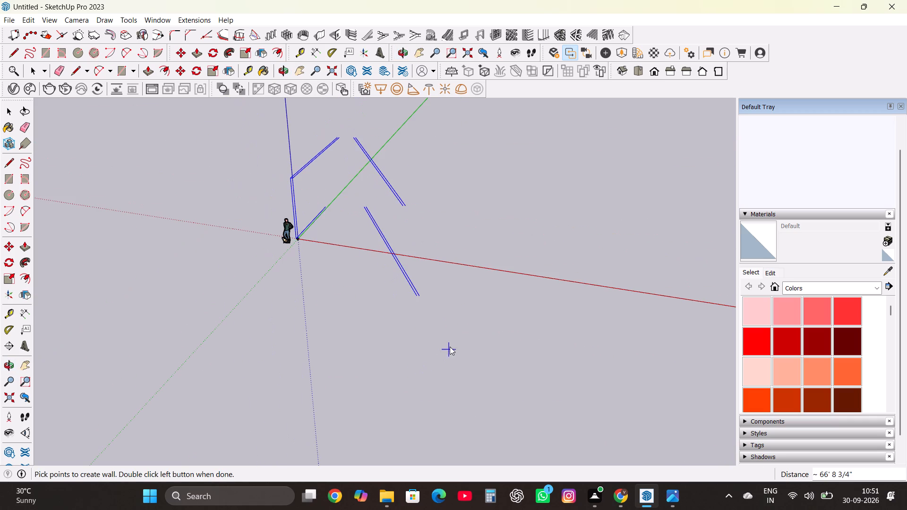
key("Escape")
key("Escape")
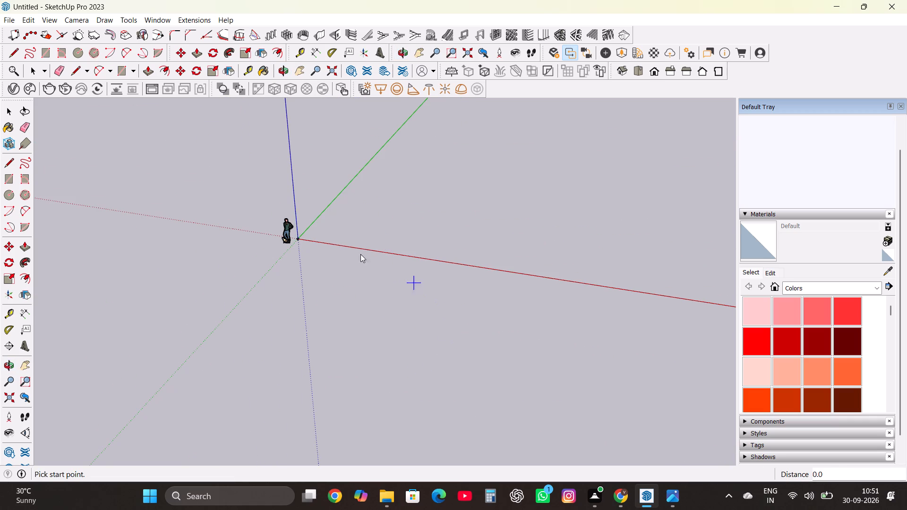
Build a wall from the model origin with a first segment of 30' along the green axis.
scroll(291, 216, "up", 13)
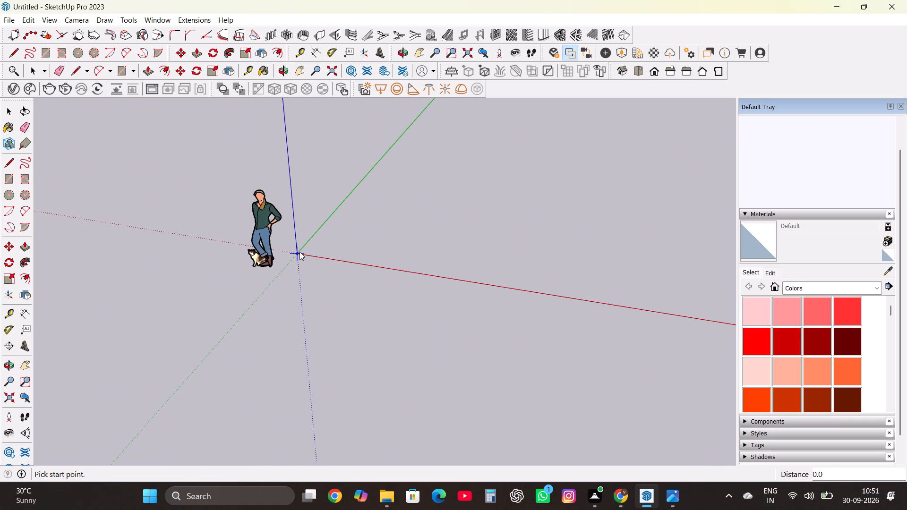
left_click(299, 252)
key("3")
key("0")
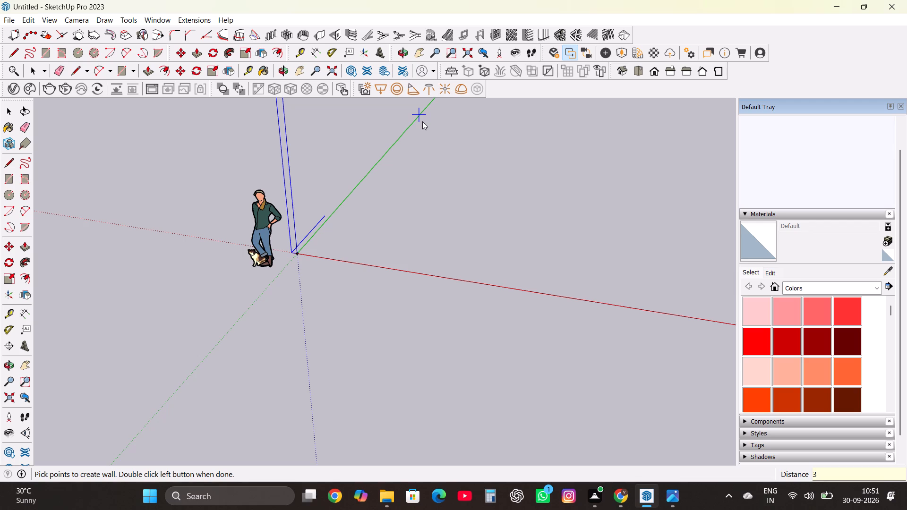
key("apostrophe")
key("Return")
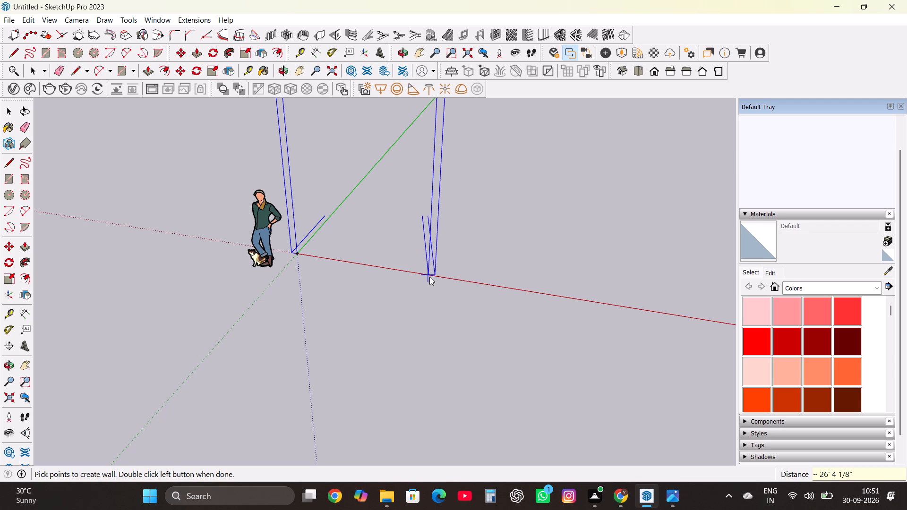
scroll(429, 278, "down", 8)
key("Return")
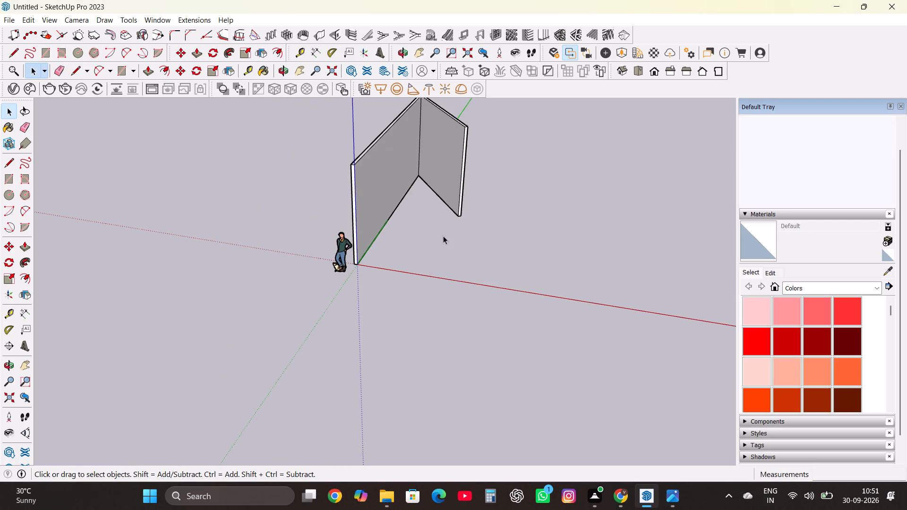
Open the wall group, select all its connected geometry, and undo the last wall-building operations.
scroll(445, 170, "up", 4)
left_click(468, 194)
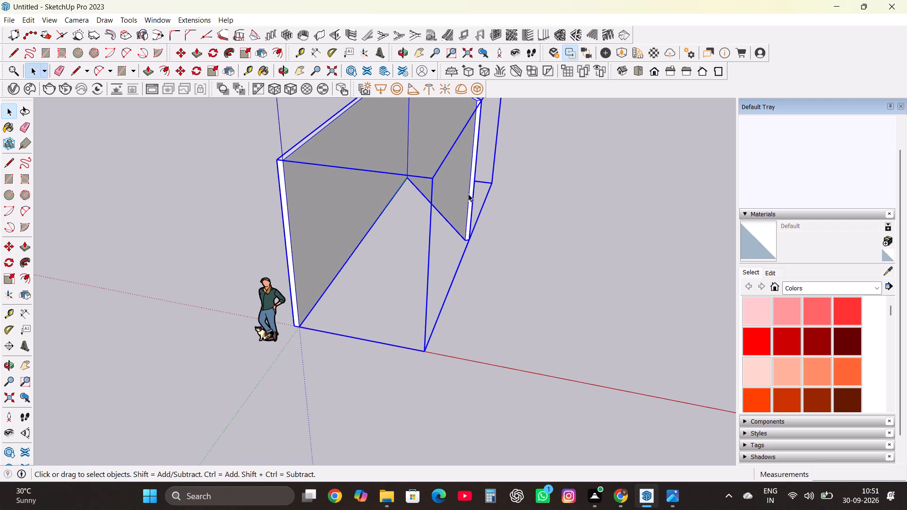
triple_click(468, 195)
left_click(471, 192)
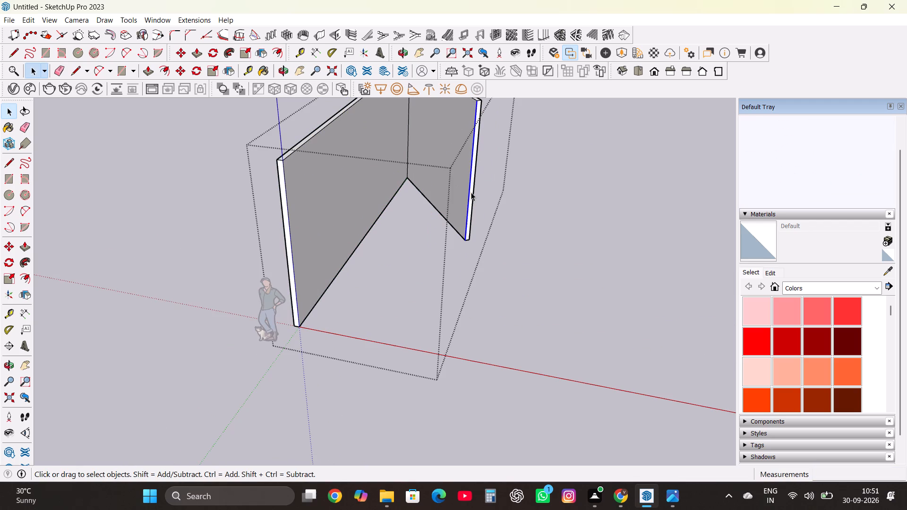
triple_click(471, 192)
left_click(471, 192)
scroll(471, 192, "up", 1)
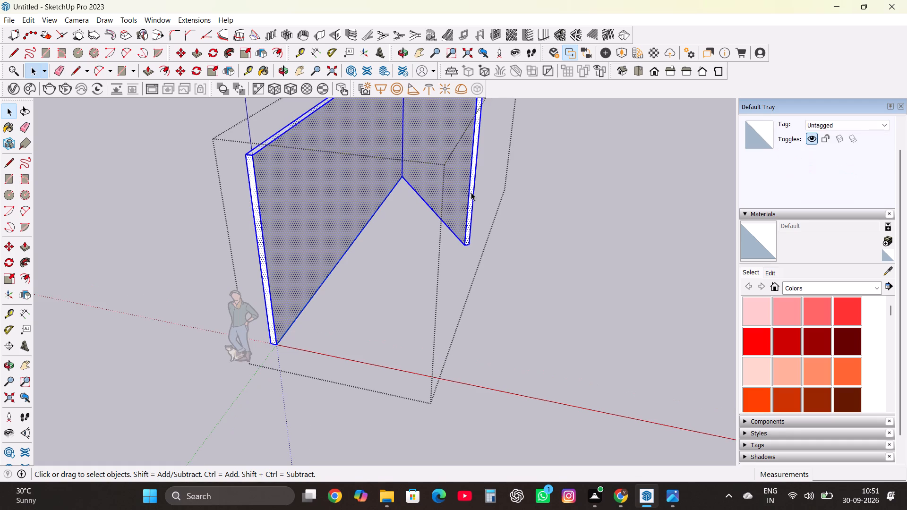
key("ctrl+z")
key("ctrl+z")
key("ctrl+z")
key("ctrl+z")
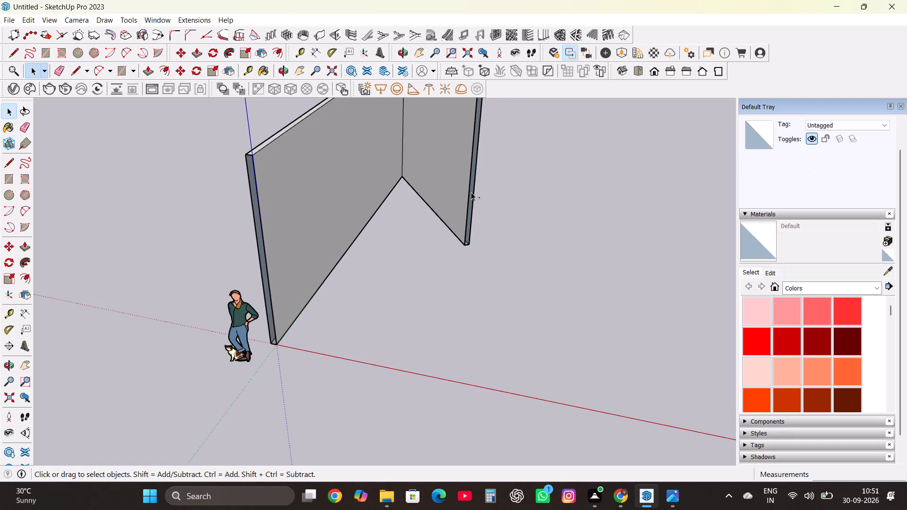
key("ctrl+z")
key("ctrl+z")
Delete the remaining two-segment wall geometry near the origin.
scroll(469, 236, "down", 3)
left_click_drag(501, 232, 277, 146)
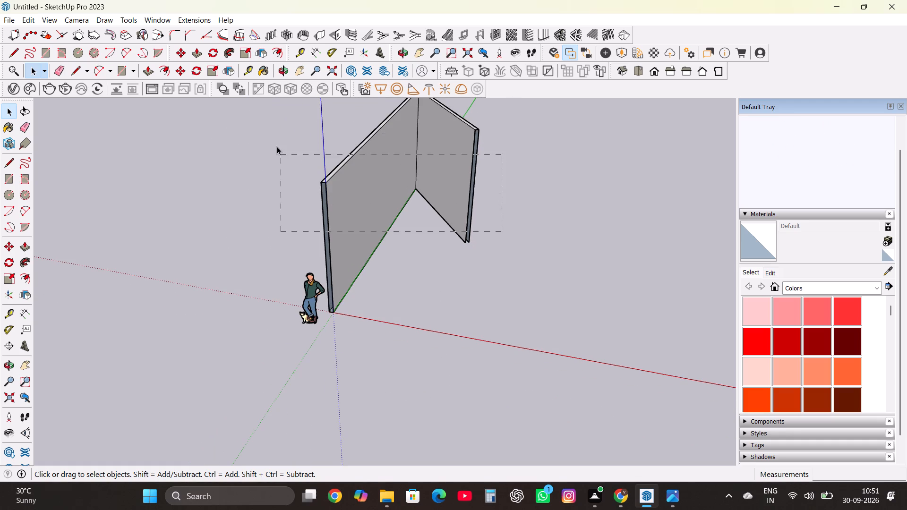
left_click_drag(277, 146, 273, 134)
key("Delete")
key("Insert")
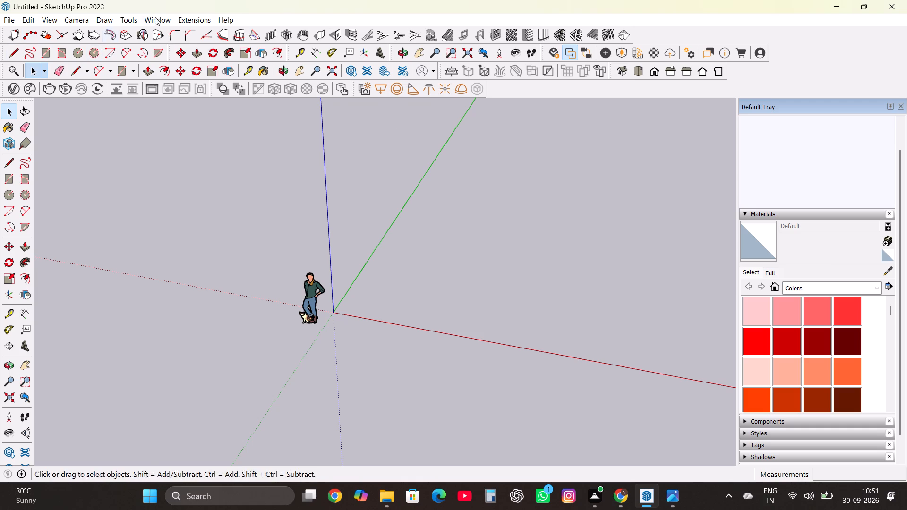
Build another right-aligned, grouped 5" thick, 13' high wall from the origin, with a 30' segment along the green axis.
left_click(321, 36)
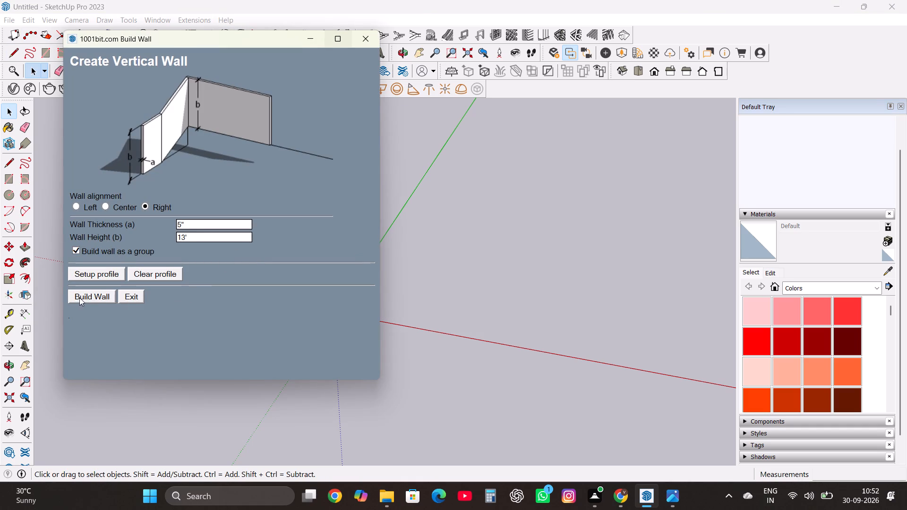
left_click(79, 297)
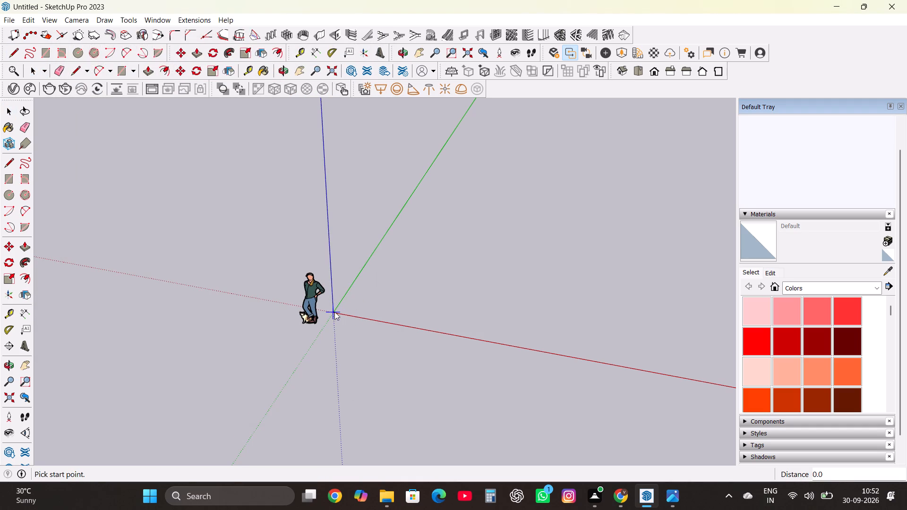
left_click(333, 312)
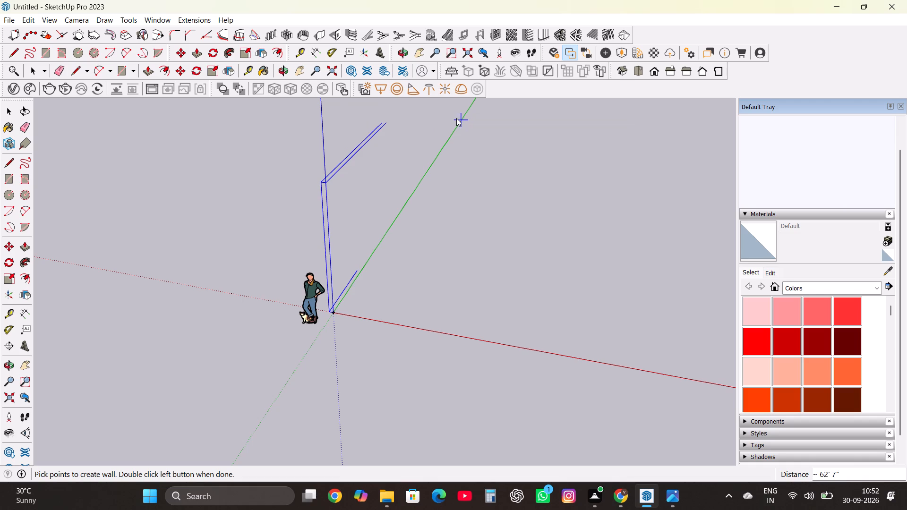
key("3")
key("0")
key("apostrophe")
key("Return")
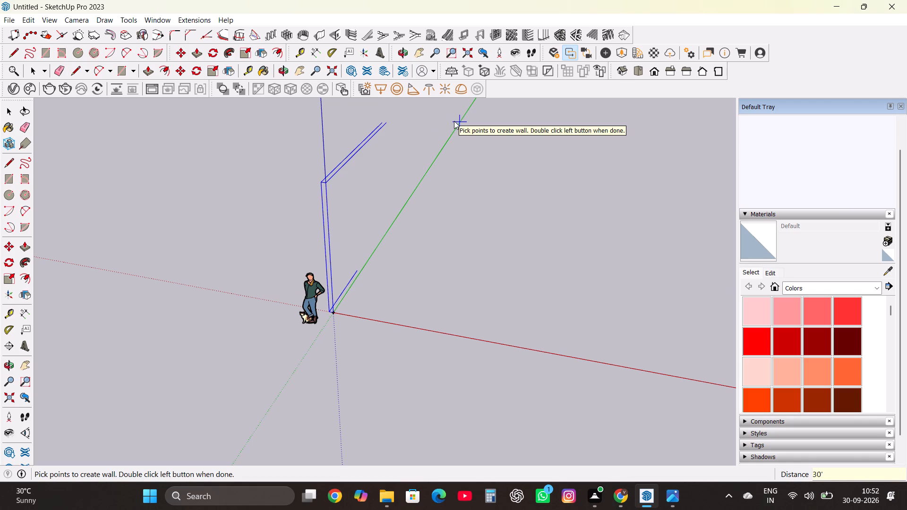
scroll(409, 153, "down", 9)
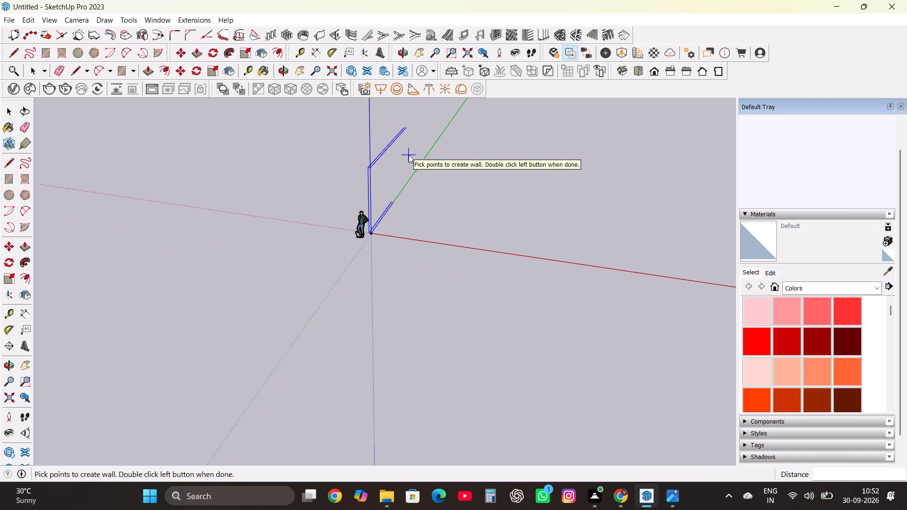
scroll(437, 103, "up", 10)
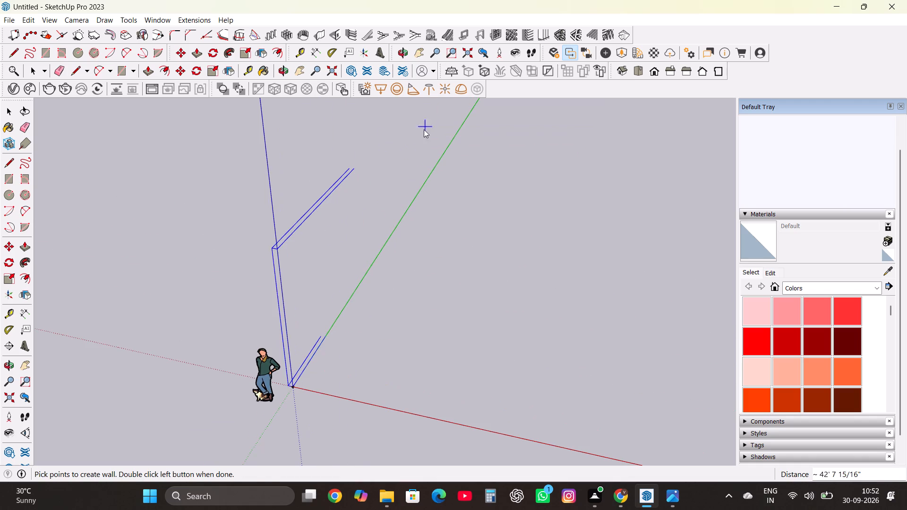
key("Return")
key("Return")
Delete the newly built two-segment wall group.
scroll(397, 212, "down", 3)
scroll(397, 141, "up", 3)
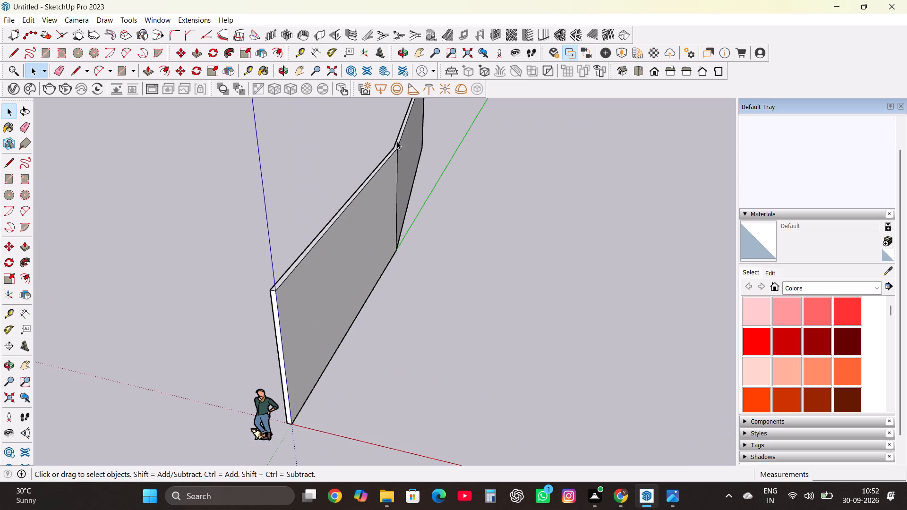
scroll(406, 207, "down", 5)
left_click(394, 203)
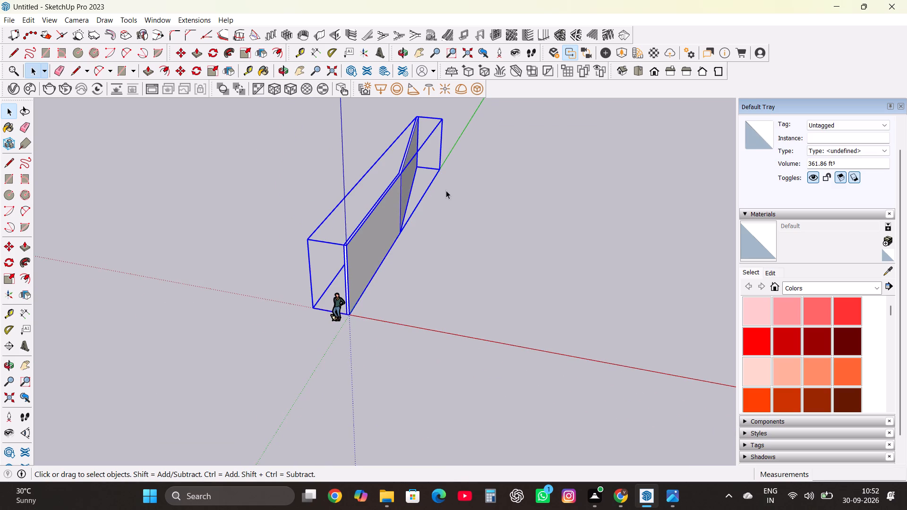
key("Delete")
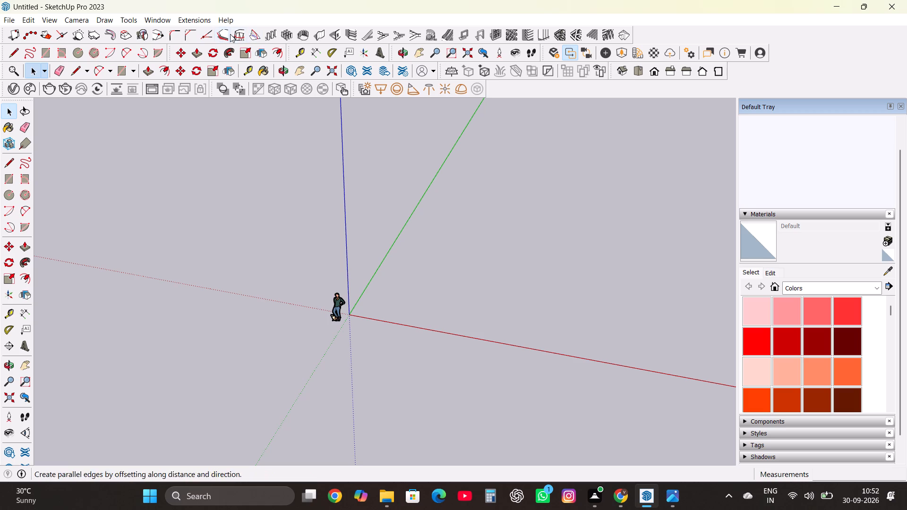
Build a single right-aligned, grouped wall from the origin along the green axis, 30' long, 5" thick and 13' high.
left_click(316, 33)
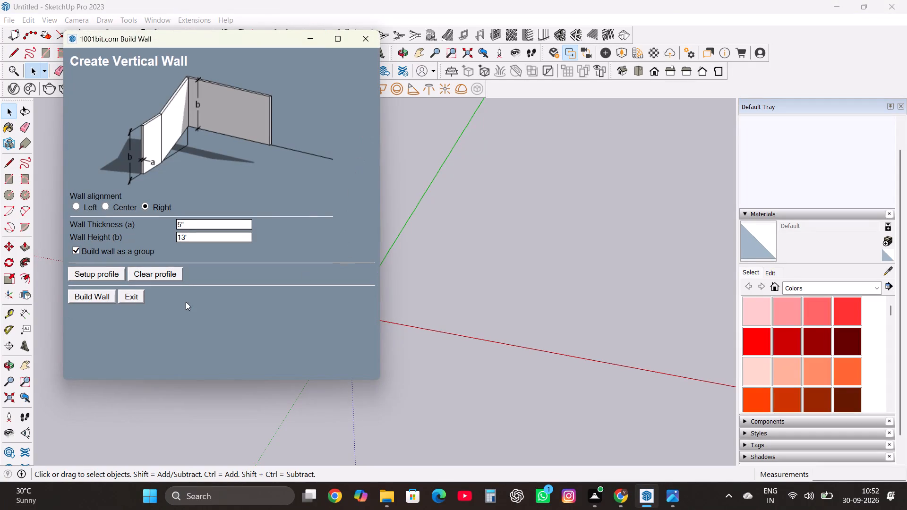
left_click(103, 292)
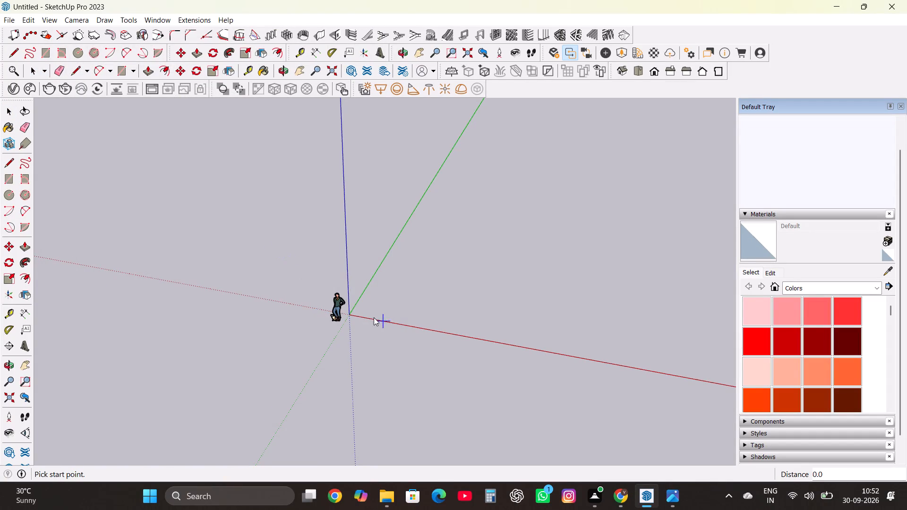
left_click(352, 317)
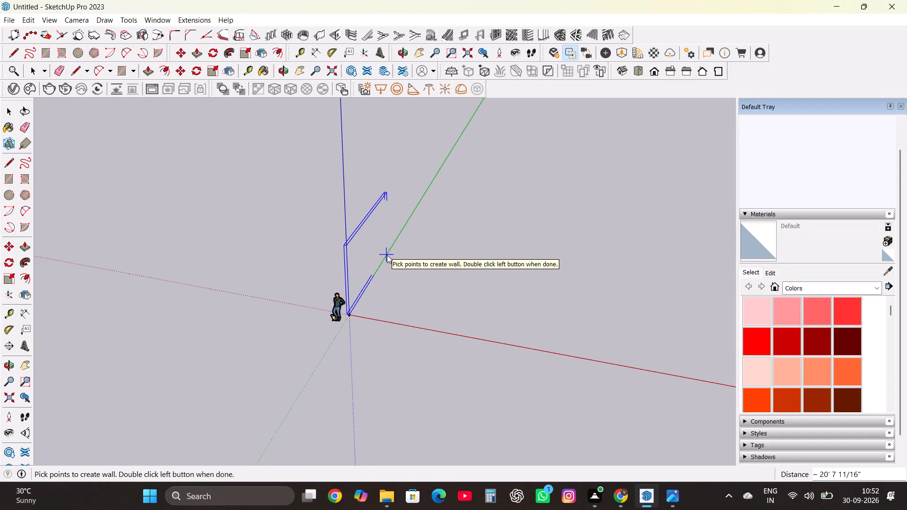
type("30'")
key("Return")
key("Return")
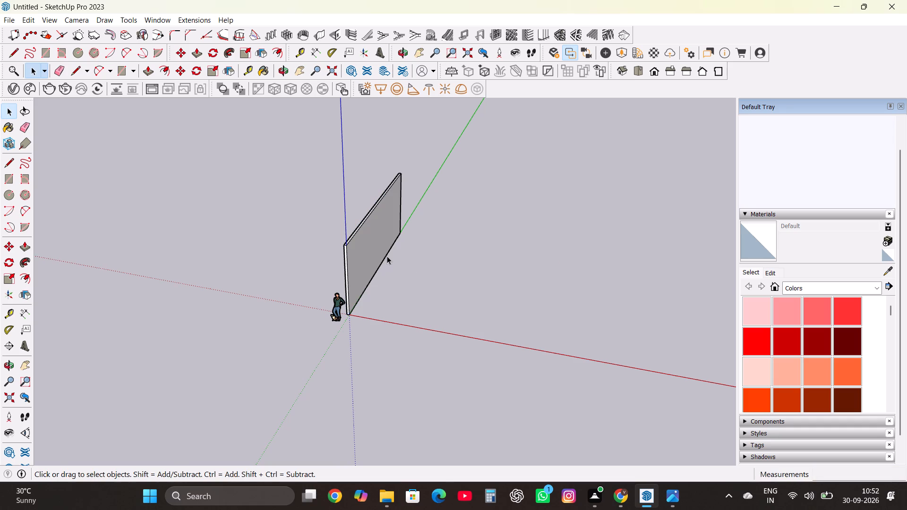
Examine the new 30' wall from several angles, including face-on.
scroll(396, 226, "up", 12)
scroll(395, 221, "down", 5)
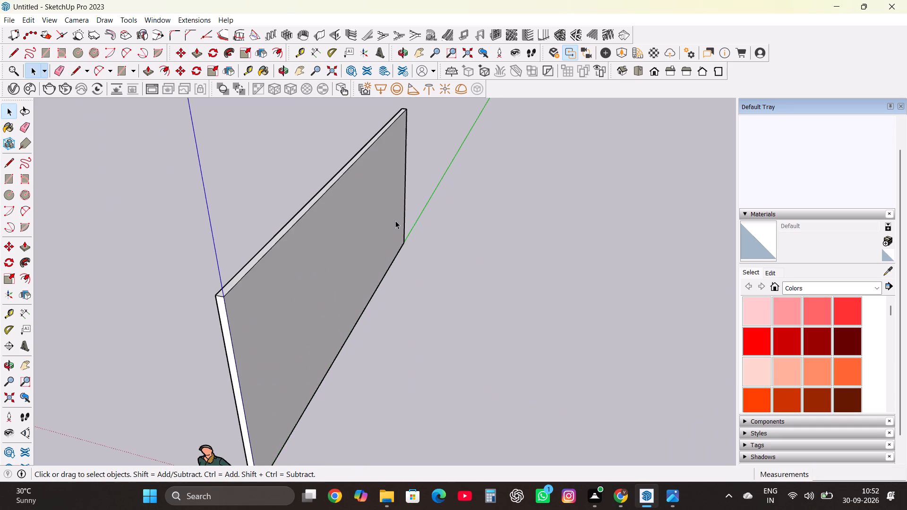
middle_click(406, 258)
middle_click(406, 258)
middle_click(406, 258)
middle_click(404, 255)
middle_click_drag(399, 250, 387, 238)
middle_click(384, 233)
middle_click_drag(380, 229, 339, 194)
middle_click_drag(334, 190, 171, 144)
middle_click_drag(165, 145, 96, 170)
middle_click_drag(94, 170, 80, 179)
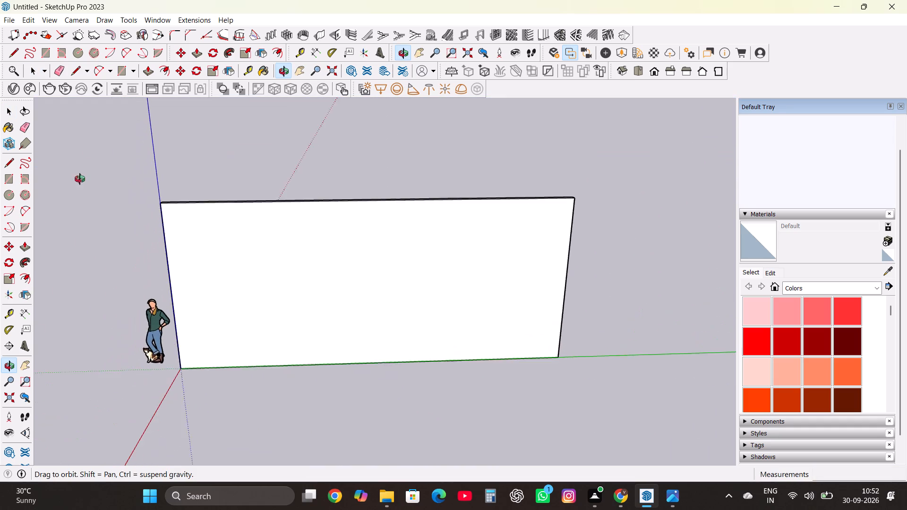
middle_click_drag(80, 179, 65, 243)
middle_click_drag(65, 243, 65, 191)
middle_click_drag(65, 188, 76, 119)
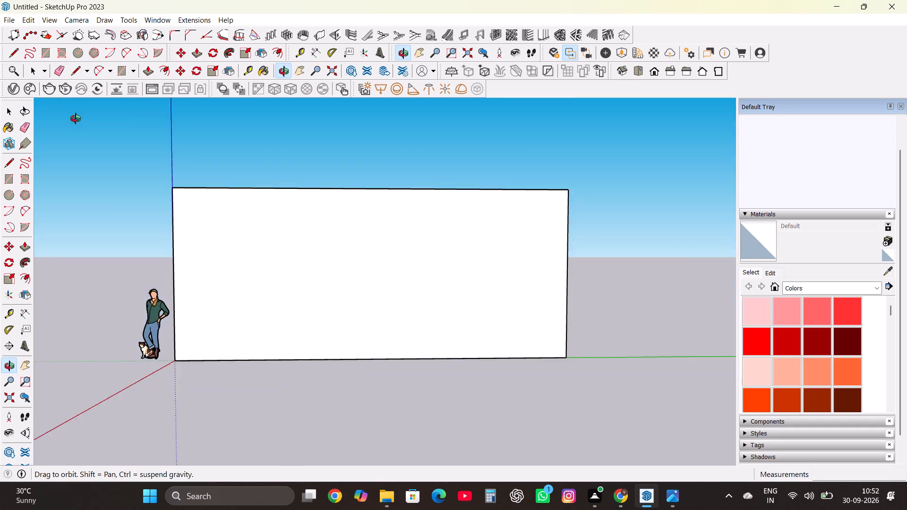
middle_click_drag(76, 119, 79, 199)
Delete the human scale figure standing beside the wall.
scroll(265, 253, "down", 4)
scroll(218, 314, "up", 7)
left_click(191, 298)
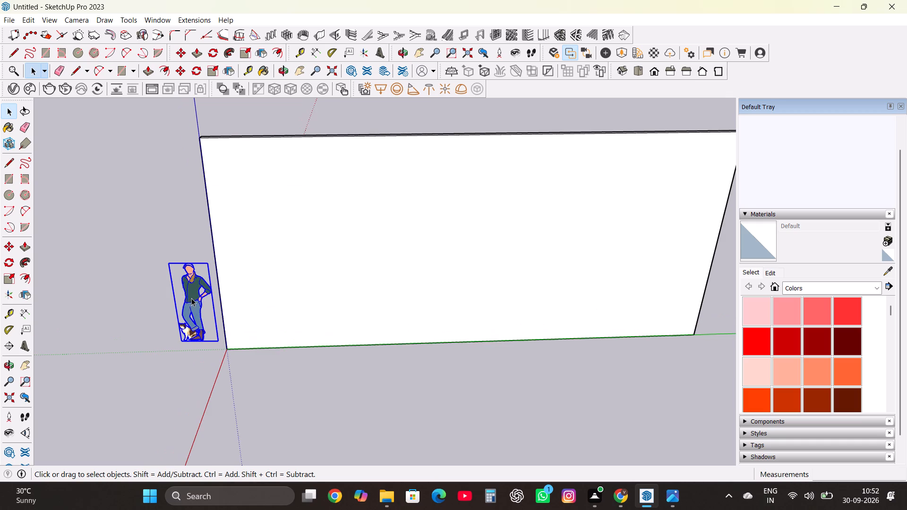
key("Delete")
Examine the 30' wall and its position on the axes from several angles.
scroll(277, 253, "down", 4)
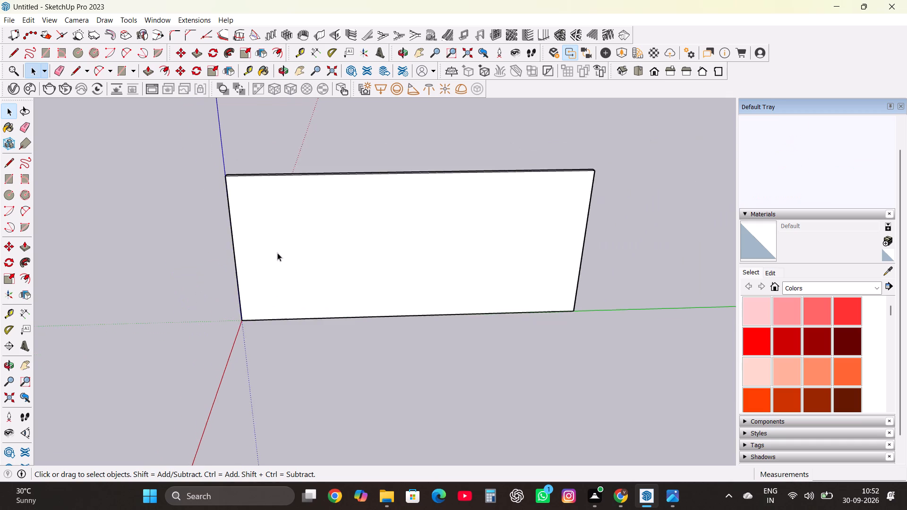
middle_click_drag(231, 357, 355, 296)
middle_click_drag(372, 287, 473, 235)
middle_click_drag(456, 243, 363, 289)
middle_click_drag(353, 297, 314, 452)
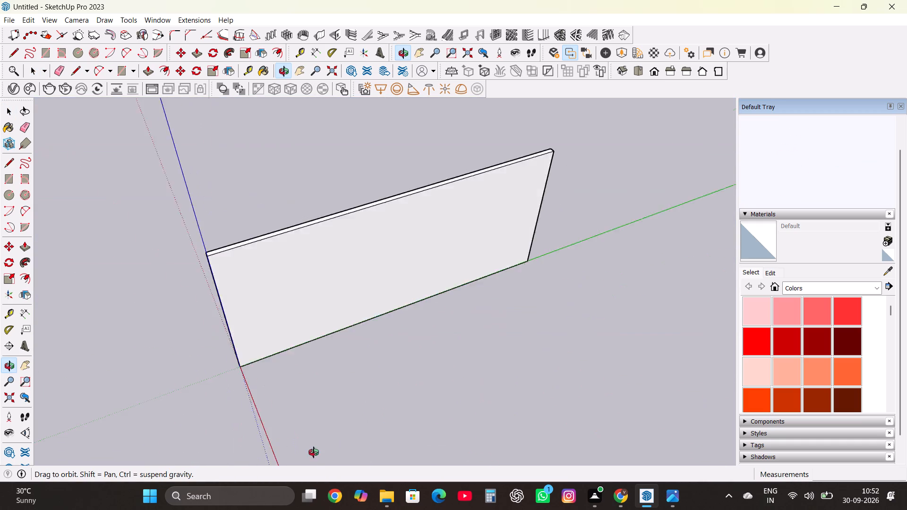
middle_click_drag(314, 452, 161, 365)
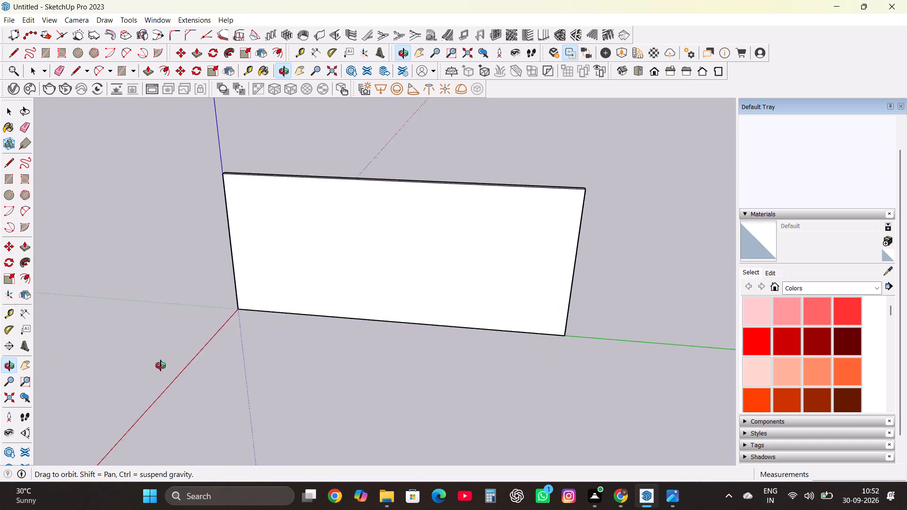
middle_click_drag(161, 365, 175, 352)
scroll(308, 176, "down", 3)
scroll(475, 235, "up", 2)
scroll(338, 184, "down", 3)
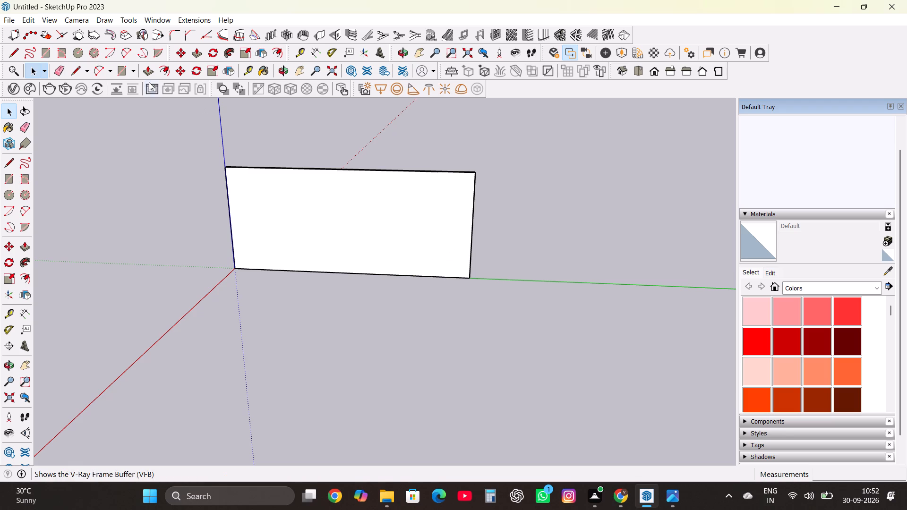
scroll(377, 177, "up", 2)
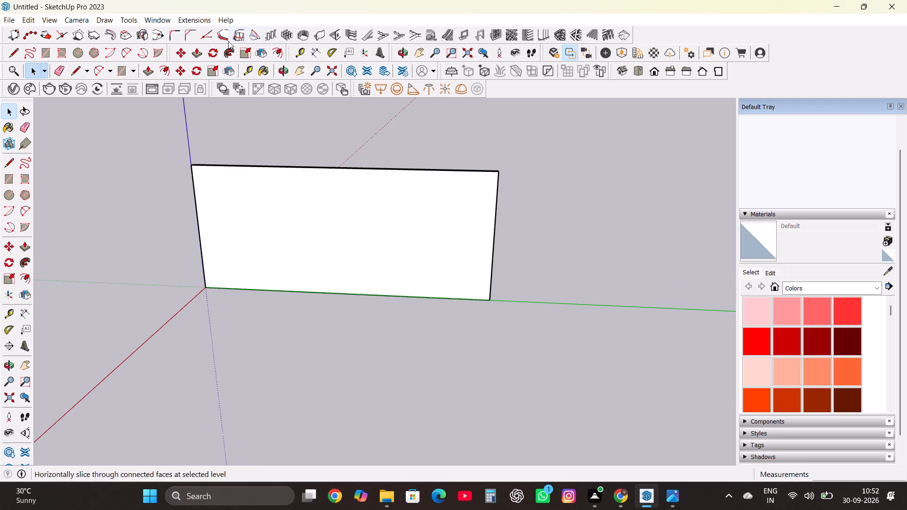
Build a right-aligned, grouped wall 28' long, 5" thick and 13' high from the first wall's far end, parallel to the red axis.
left_click(318, 37)
left_click(97, 297)
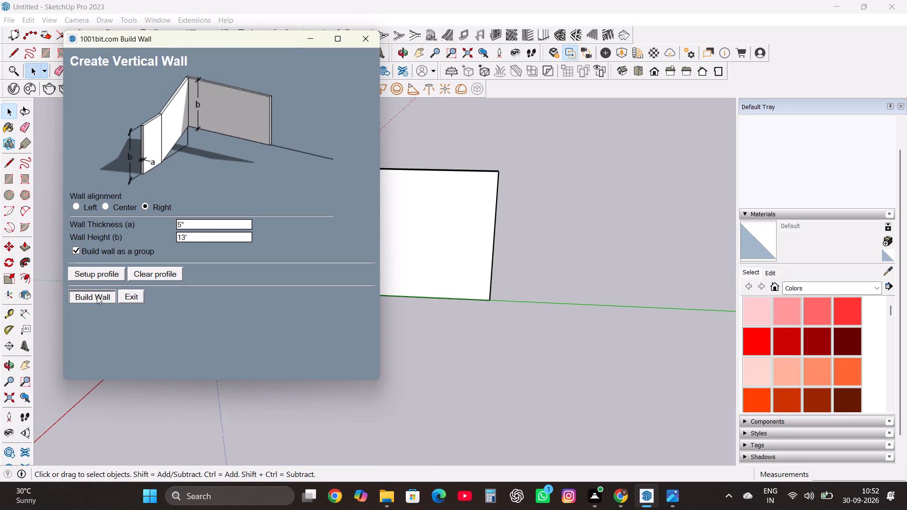
left_click(490, 299)
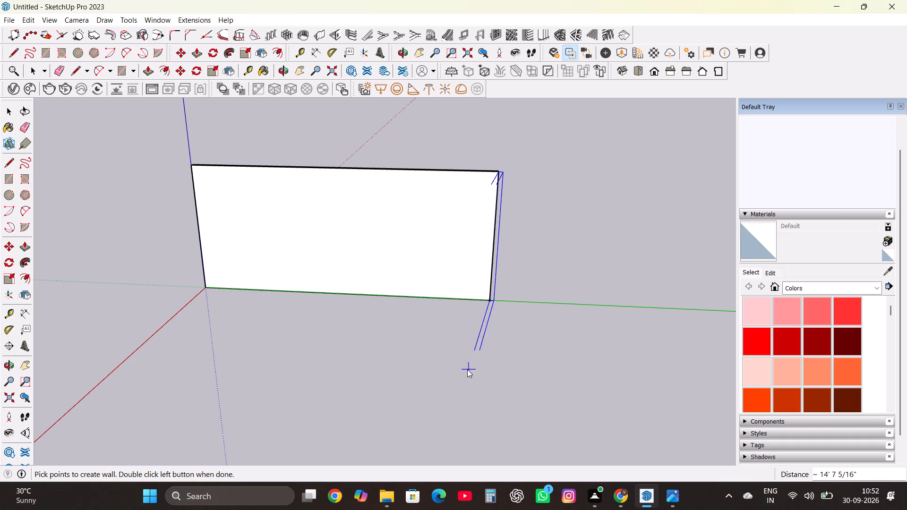
scroll(469, 366, "down", 8)
middle_click_drag(459, 353, 457, 356)
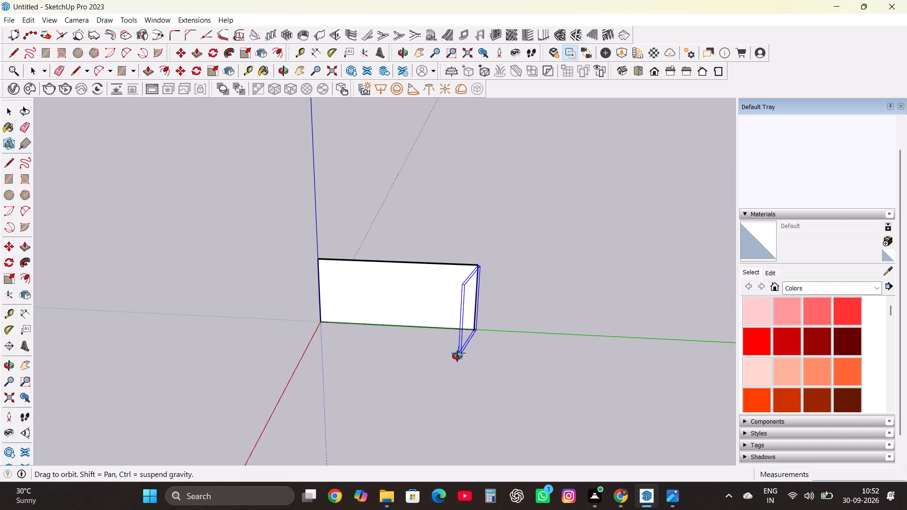
middle_click_drag(457, 356, 456, 357)
middle_click_drag(455, 360, 451, 366)
middle_click_drag(449, 368, 427, 386)
middle_click_drag(419, 391, 206, 420)
middle_click(206, 420)
middle_click_drag(203, 418, 199, 408)
scroll(355, 280, "down", 5)
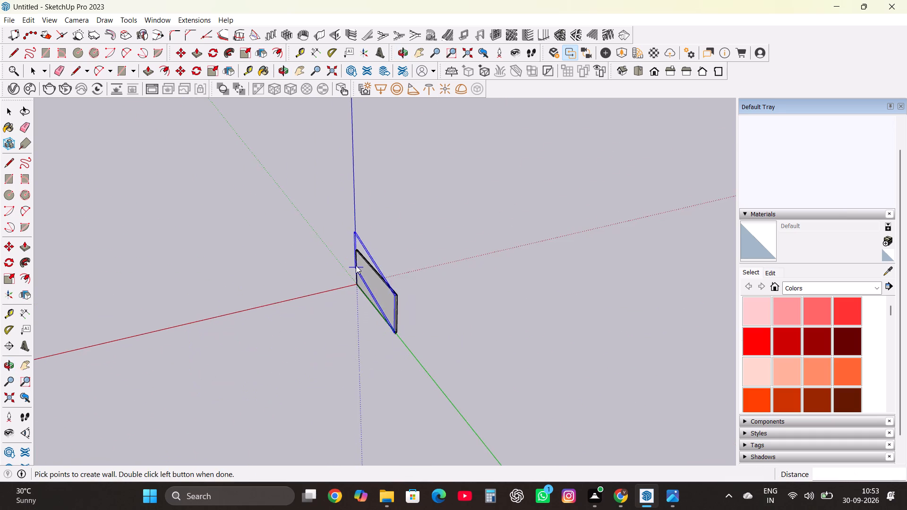
scroll(356, 255, "down", 10)
scroll(310, 281, "up", 4)
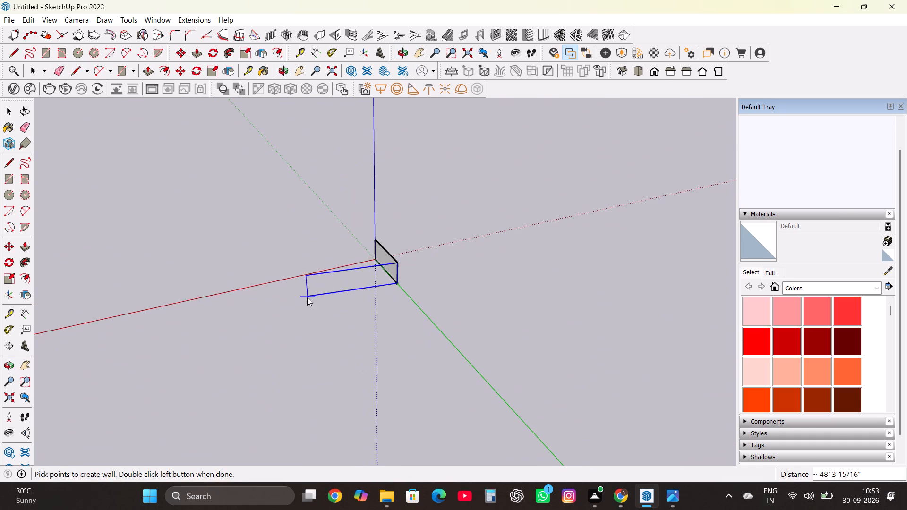
scroll(329, 294, "up", 8)
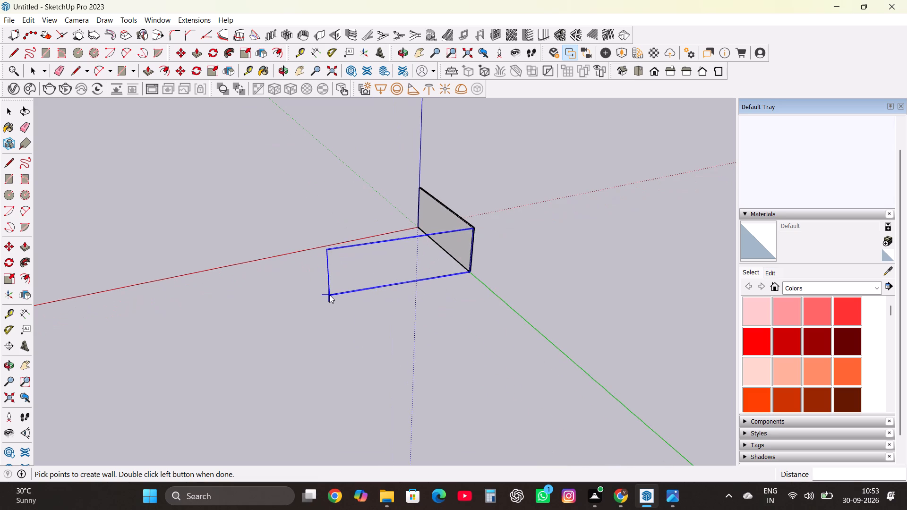
key("Left")
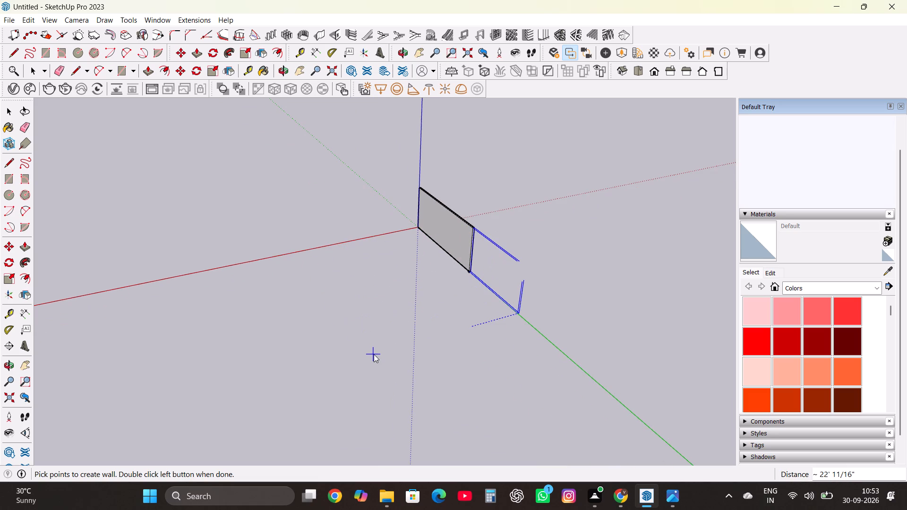
key("Right")
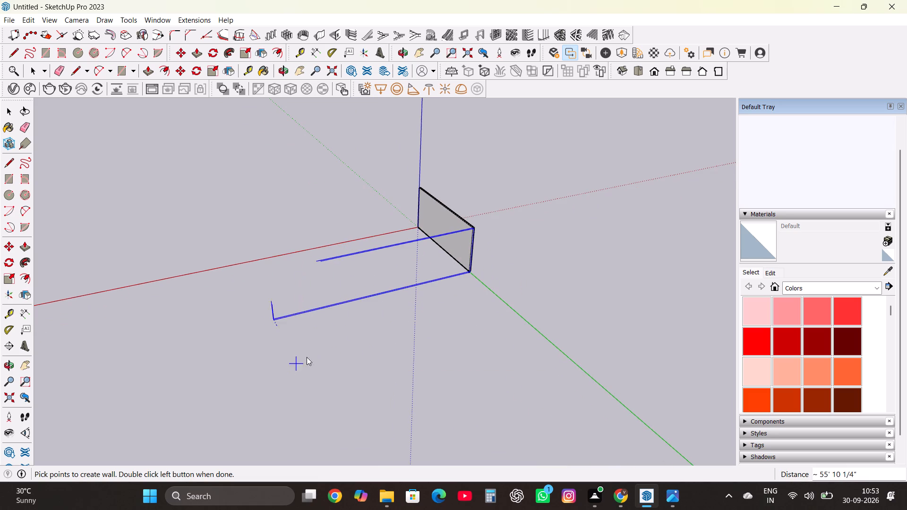
scroll(299, 357, "up", 2)
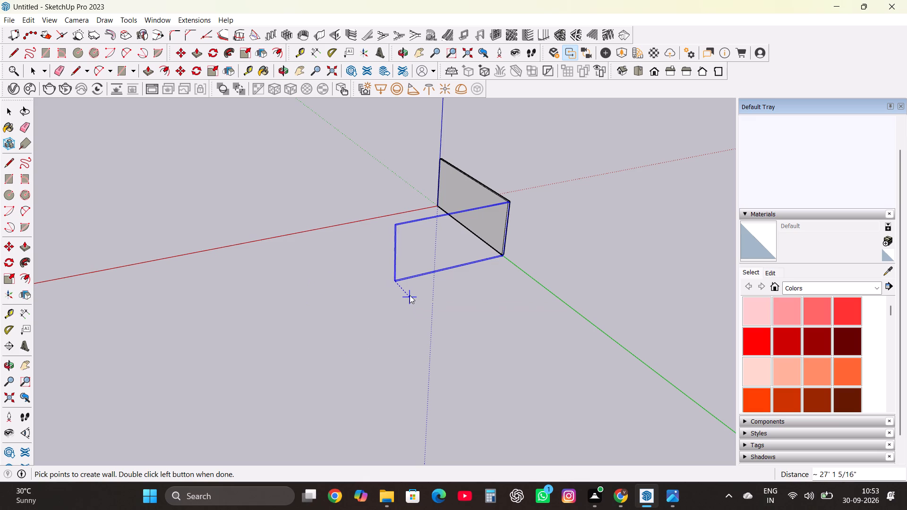
type("28'")
key("Return")
key("Return")
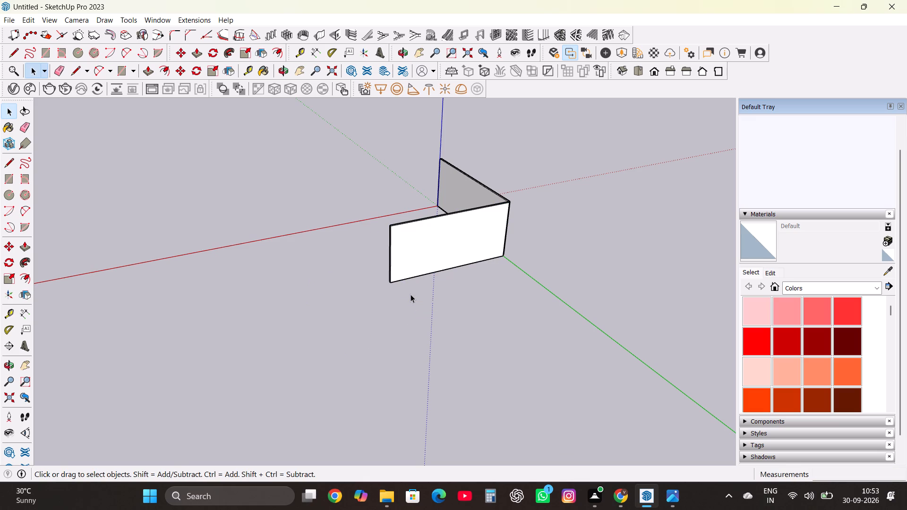
Examine the two connected walls and their shared corner from several angles.
scroll(415, 290, "down", 4)
middle_click_drag(385, 338, 402, 325)
middle_click_drag(407, 322, 651, 279)
middle_click(651, 277)
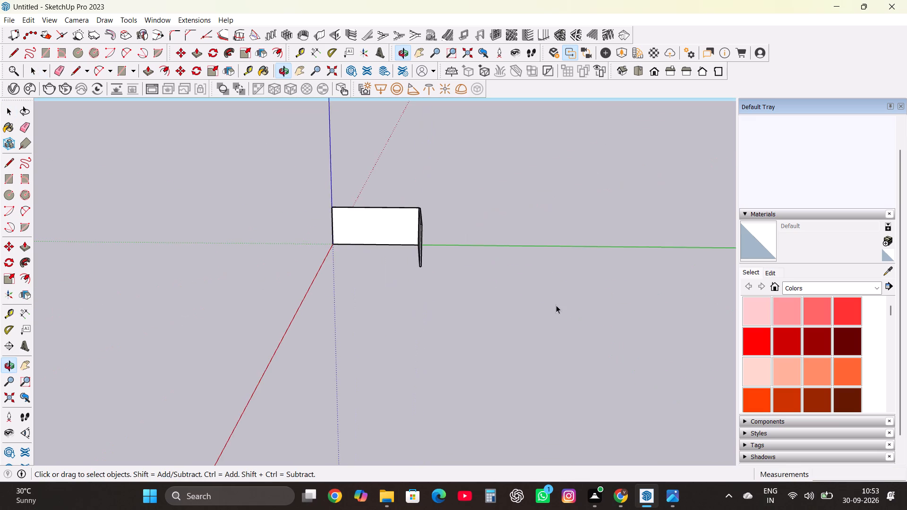
scroll(477, 263, "up", 11)
middle_click_drag(384, 311, 534, 208)
middle_click(539, 193)
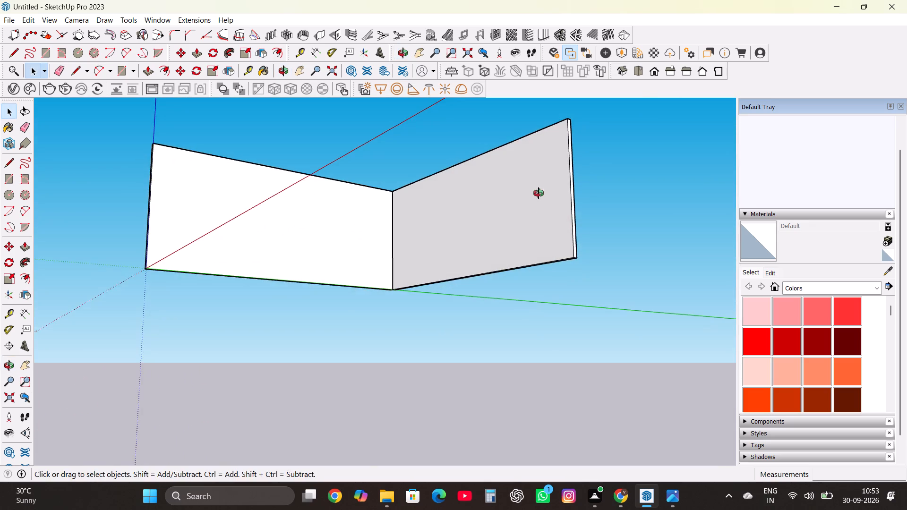
middle_click_drag(539, 195, 483, 336)
middle_click_drag(476, 341, 348, 332)
middle_click_drag(362, 312, 472, 244)
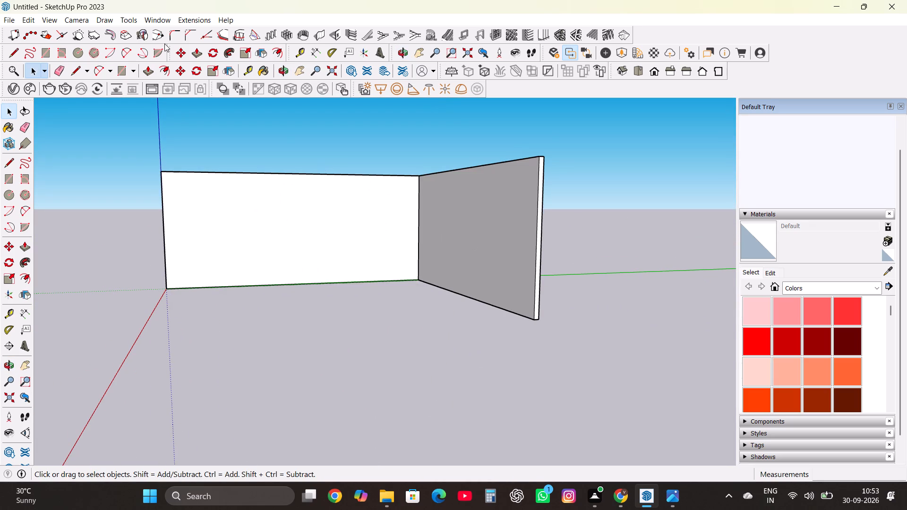
Build a third right-aligned, grouped wall 30' long, 5" thick and 13' high from the 28' wall's free end, running parallel to the green axis.
left_click(323, 37)
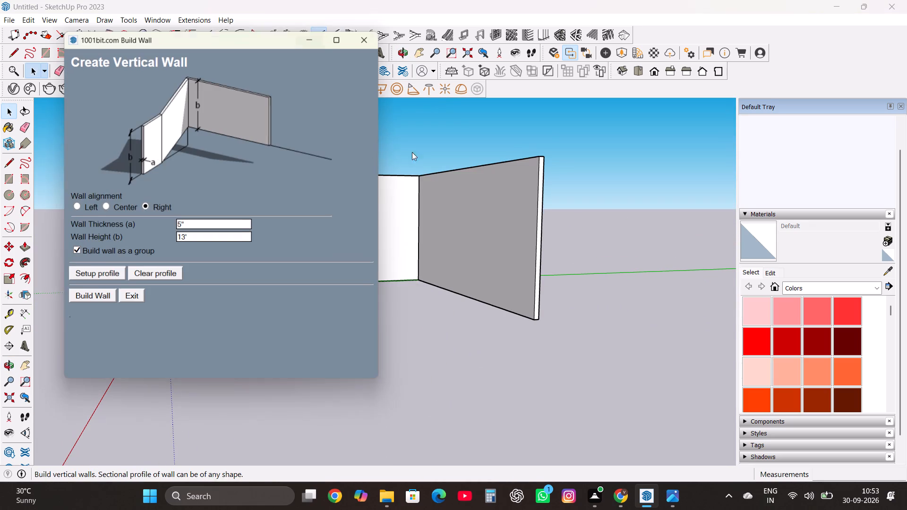
left_click(85, 291)
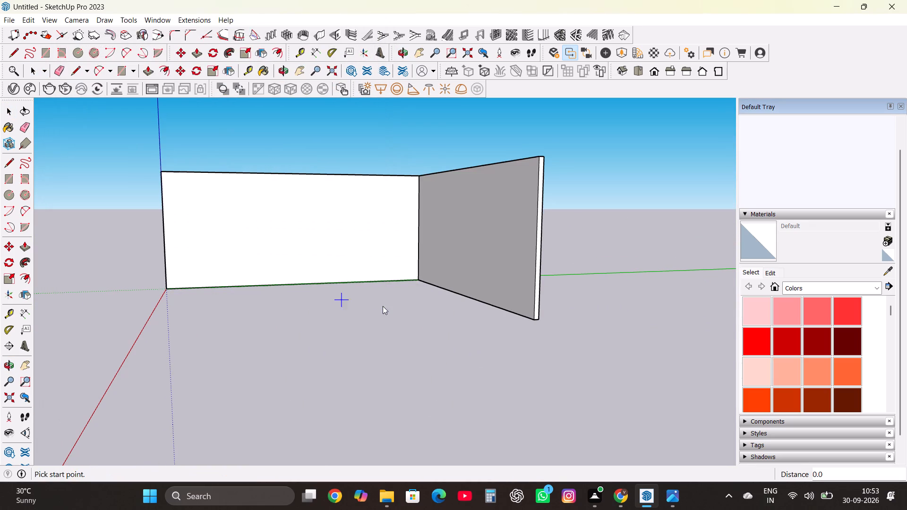
scroll(533, 317, "up", 4)
left_click(533, 319)
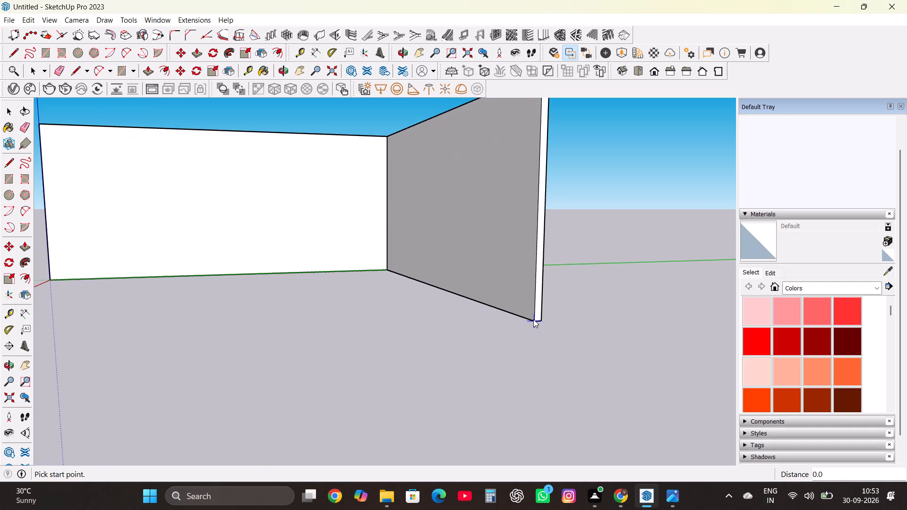
scroll(533, 319, "down", 9)
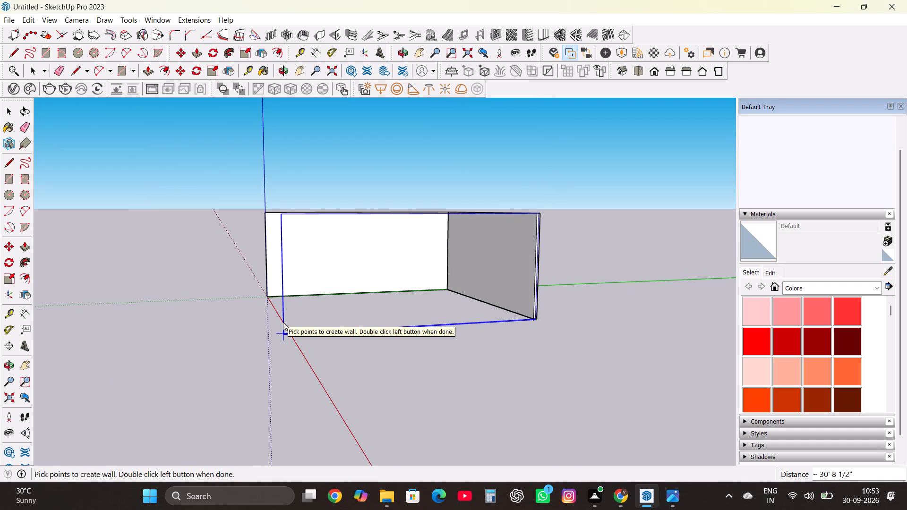
key("Left")
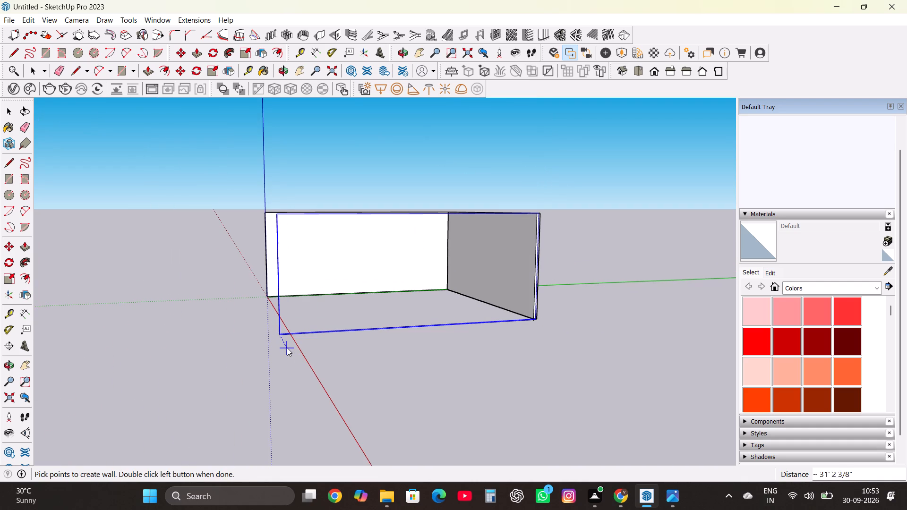
type("30'")
key("Return")
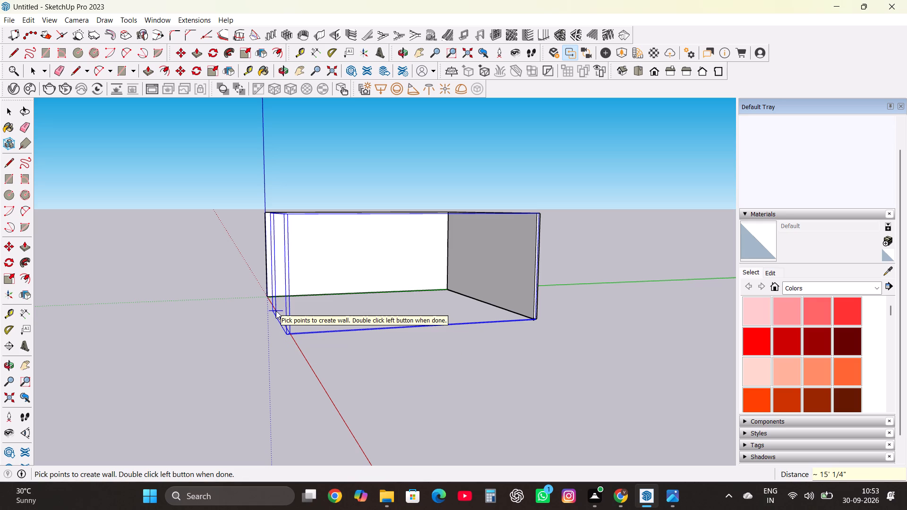
key("Escape")
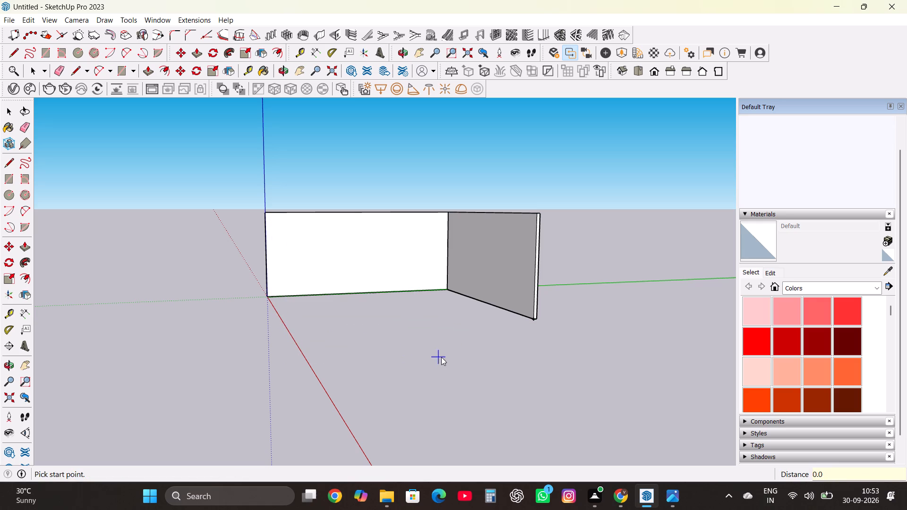
scroll(539, 323, "up", 1)
left_click(535, 318)
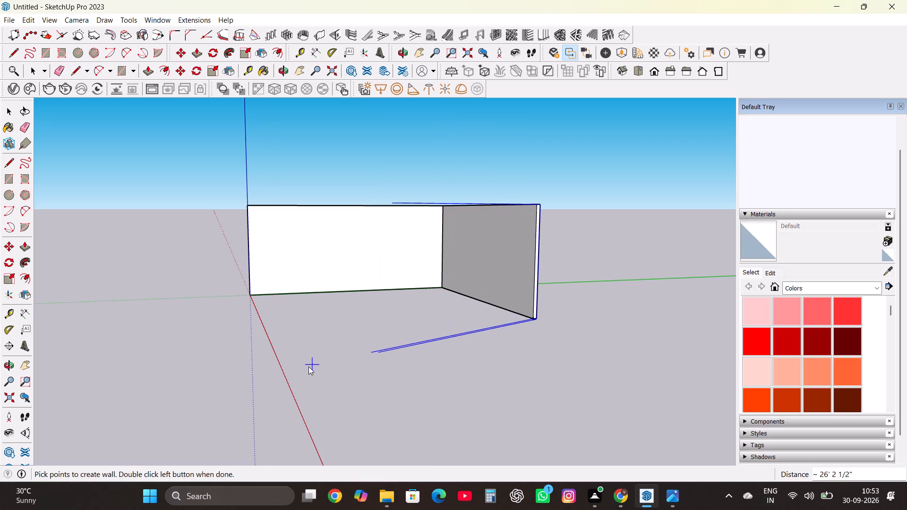
key("Left")
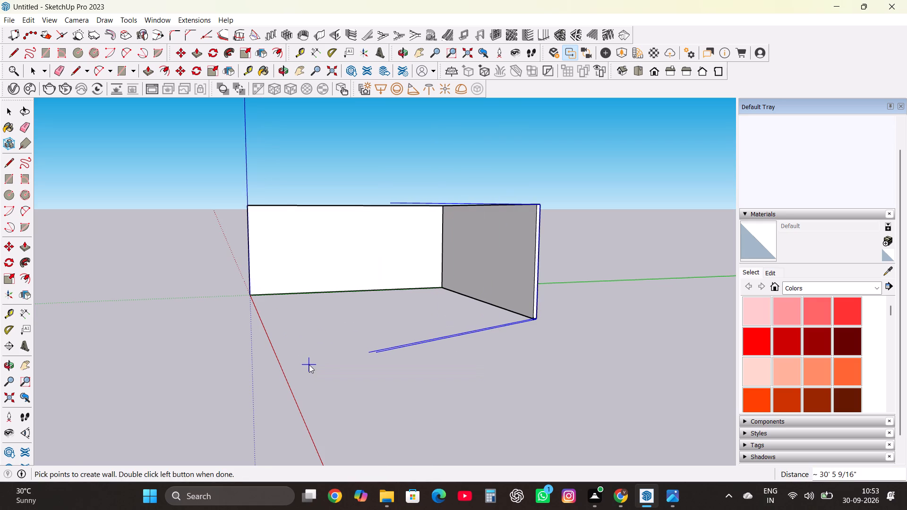
type("30'")
key("Return")
key("Return")
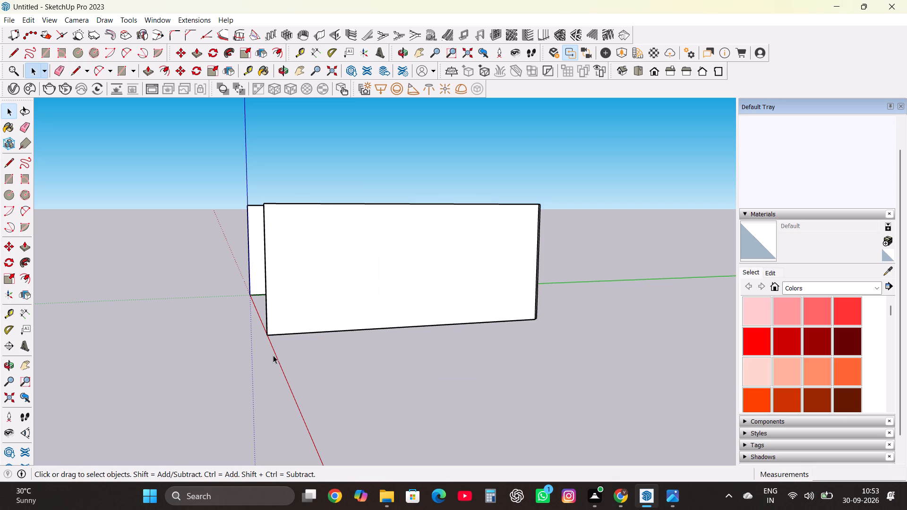
Examine the three-wall enclosure and how the 28' wall and the second 30' wall meet at their outer corner.
scroll(287, 316, "down", 3)
middle_click_drag(273, 317, 586, 342)
middle_click(586, 342)
middle_click(488, 424)
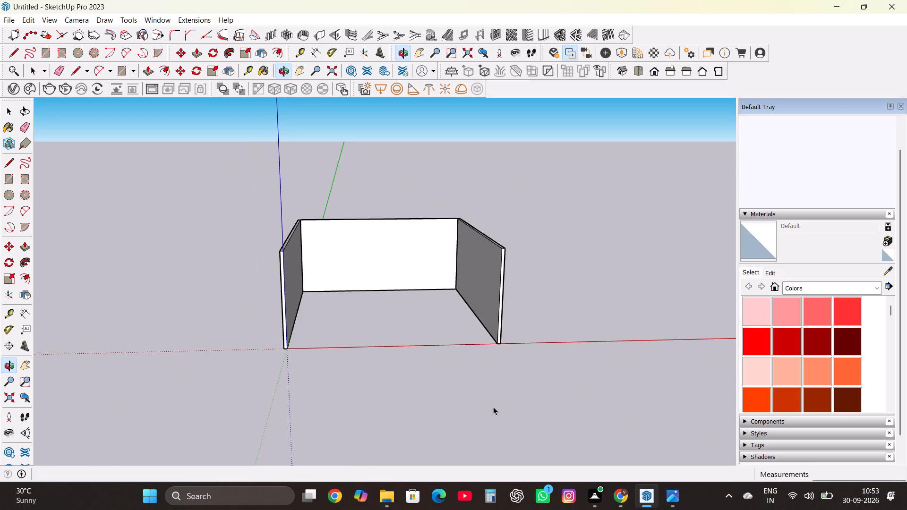
scroll(490, 277, "down", 4)
middle_click_drag(479, 272, 397, 473)
scroll(466, 230, "down", 3)
scroll(481, 228, "up", 3)
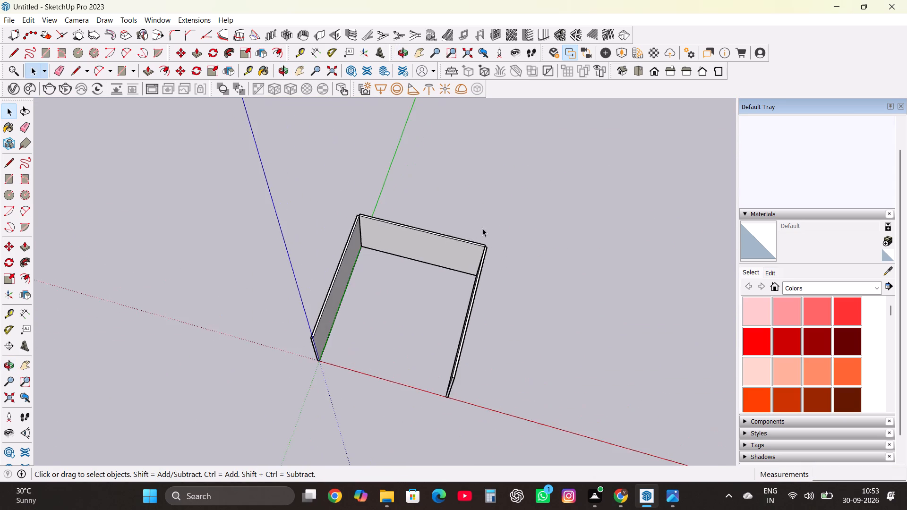
scroll(507, 252, "up", 4)
scroll(505, 251, "up", 18)
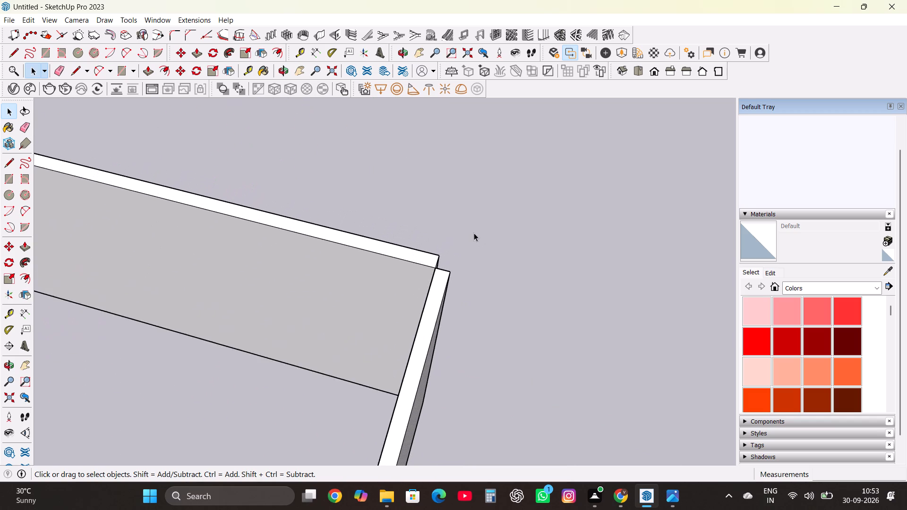
scroll(474, 233, "up", 4)
middle_click_drag(459, 278, 145, 262)
scroll(288, 307, "up", 4)
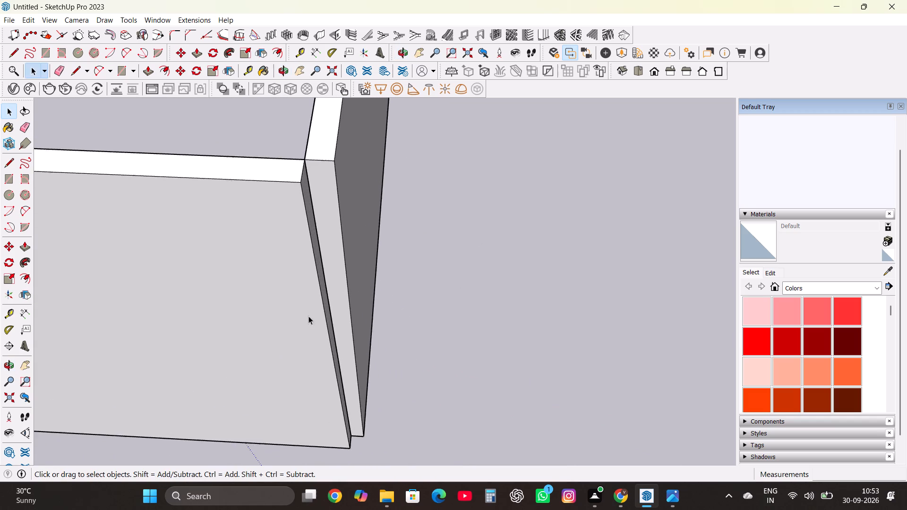
scroll(284, 332, "down", 7)
scroll(305, 270, "up", 7)
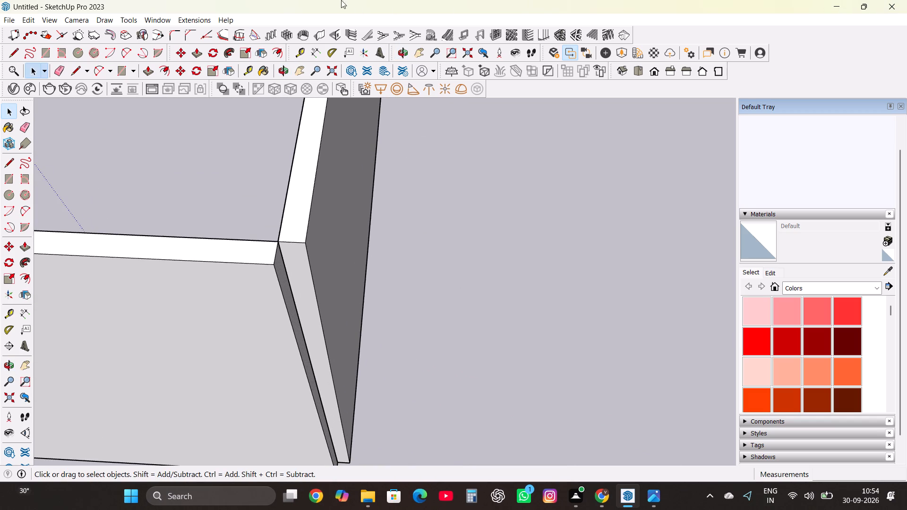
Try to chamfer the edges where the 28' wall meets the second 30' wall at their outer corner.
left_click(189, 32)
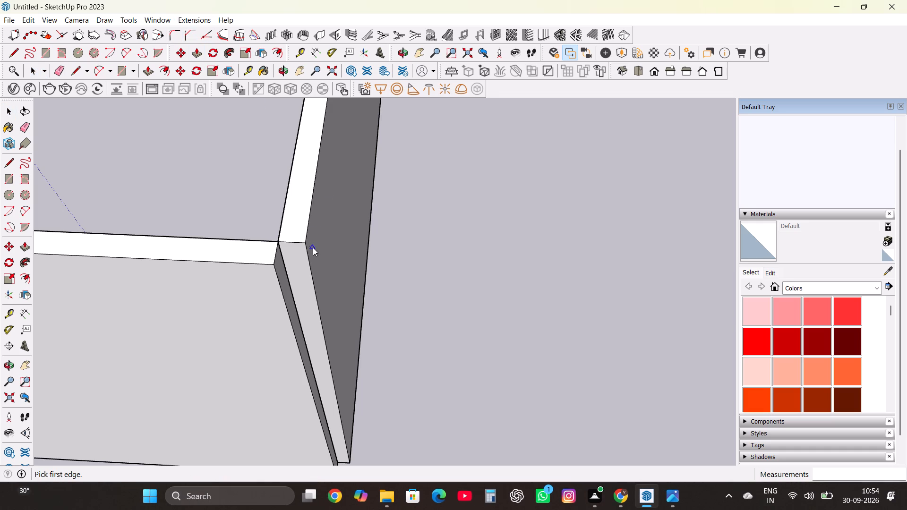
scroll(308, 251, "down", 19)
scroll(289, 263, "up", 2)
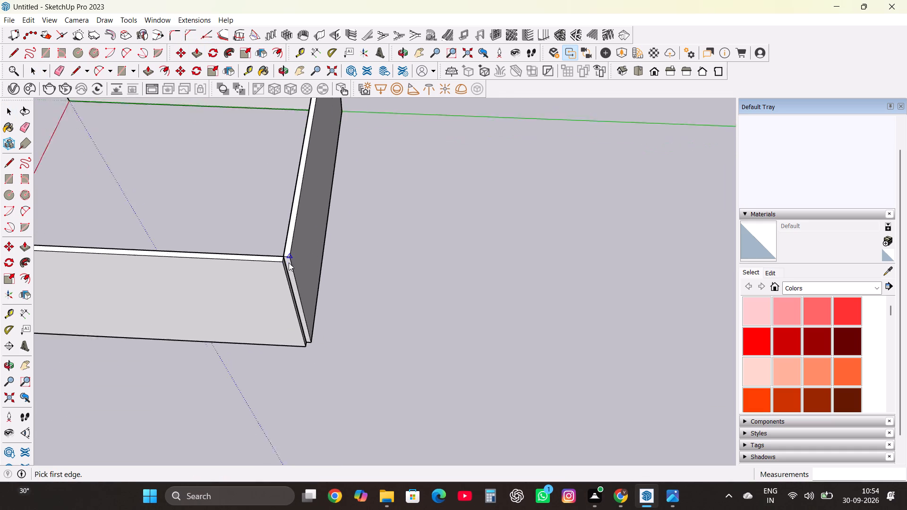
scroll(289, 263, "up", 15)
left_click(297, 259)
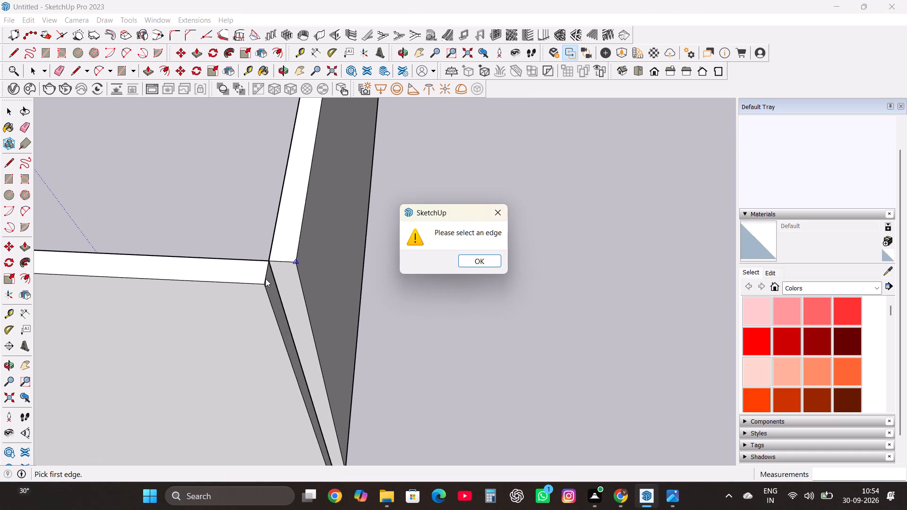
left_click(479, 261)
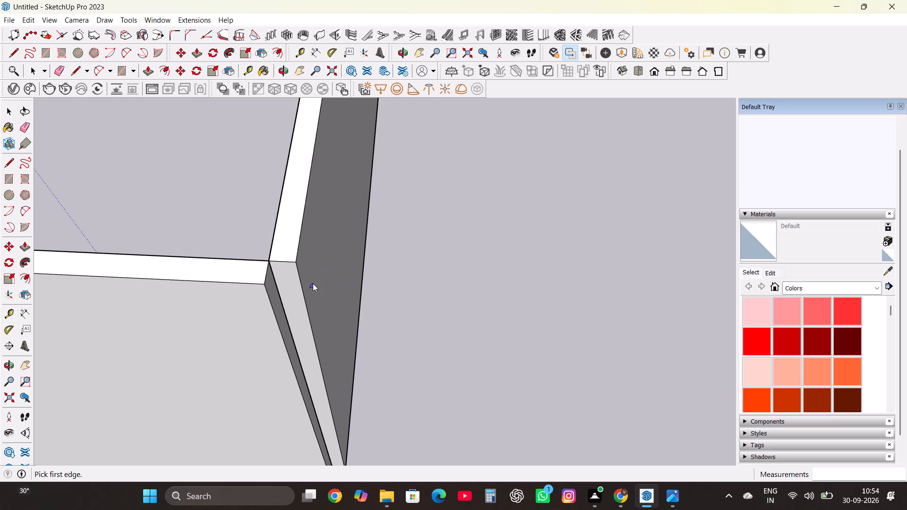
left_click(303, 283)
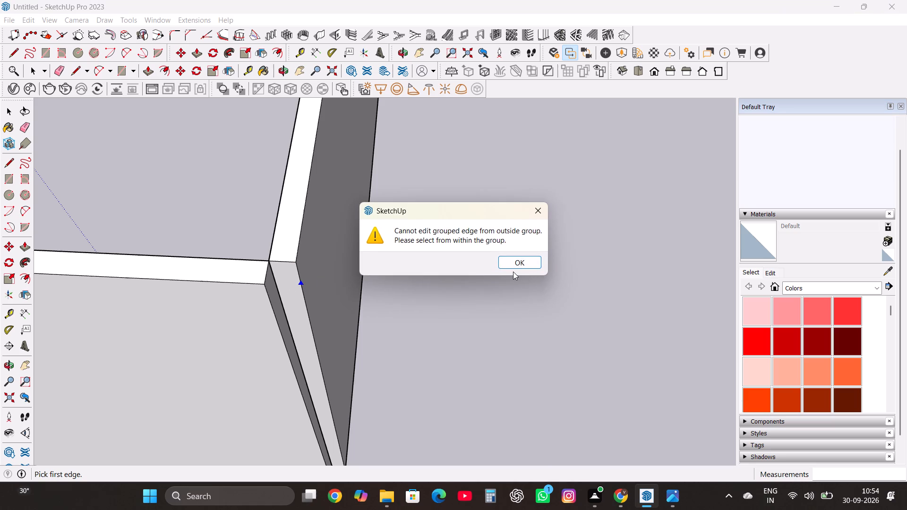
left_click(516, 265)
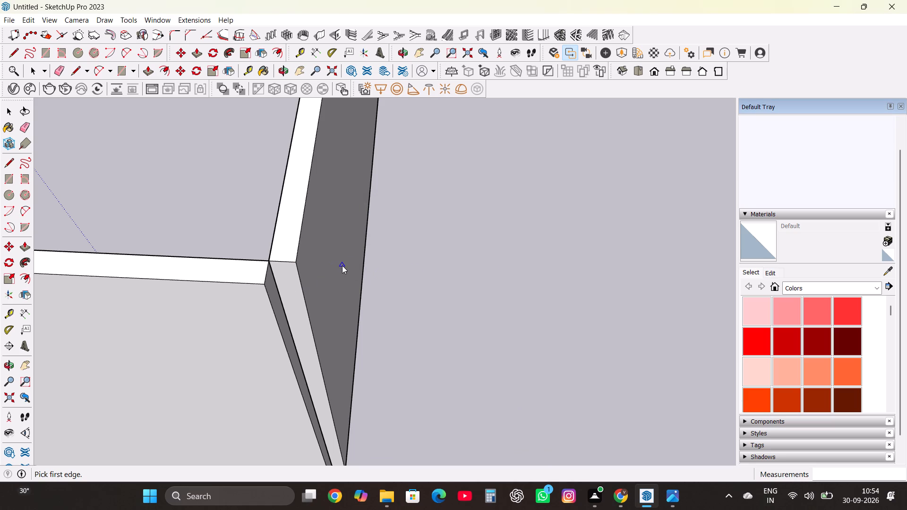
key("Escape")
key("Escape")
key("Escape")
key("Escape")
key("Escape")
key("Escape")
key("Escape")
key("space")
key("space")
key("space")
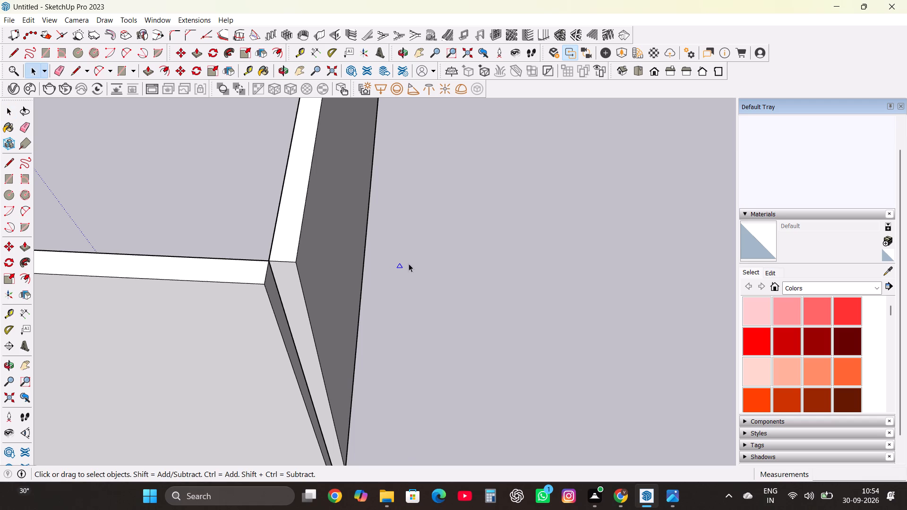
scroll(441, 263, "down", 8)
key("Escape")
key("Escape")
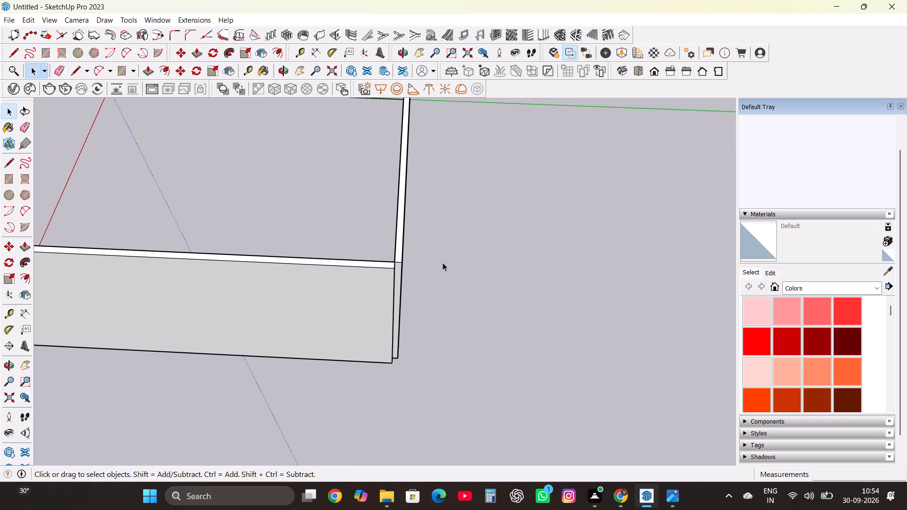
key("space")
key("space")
Combine the two 30' walls and the 28' wall into one group.
scroll(459, 262, "down", 9)
middle_click(408, 292)
middle_click_drag(409, 291, 529, 240)
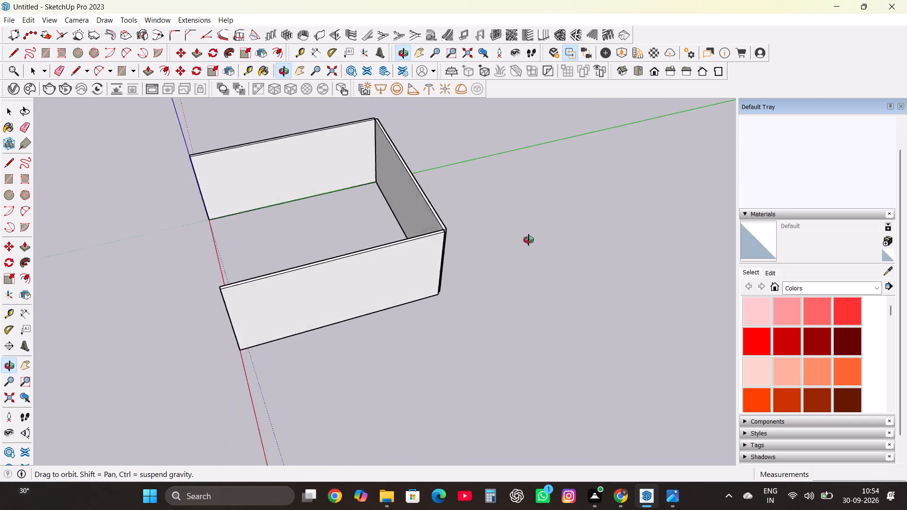
middle_click_drag(529, 240, 535, 237)
left_click(421, 237)
left_click(432, 211)
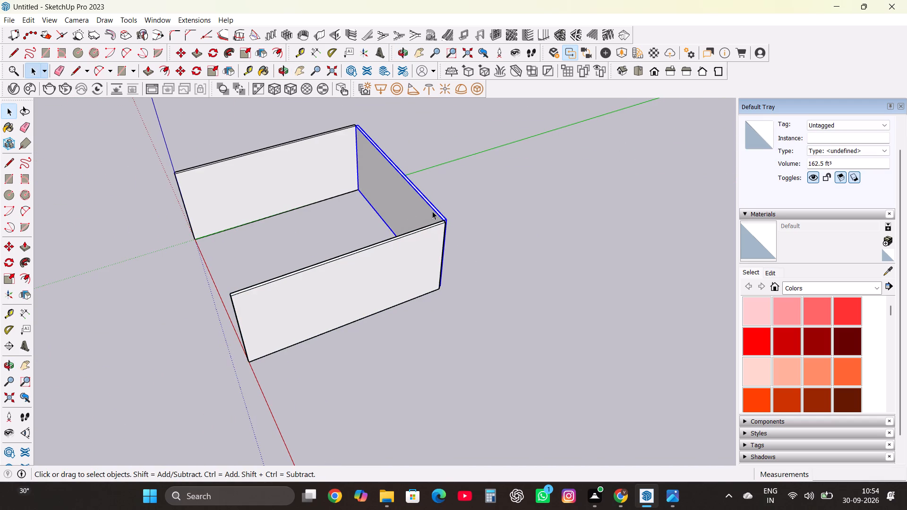
left_click(314, 151)
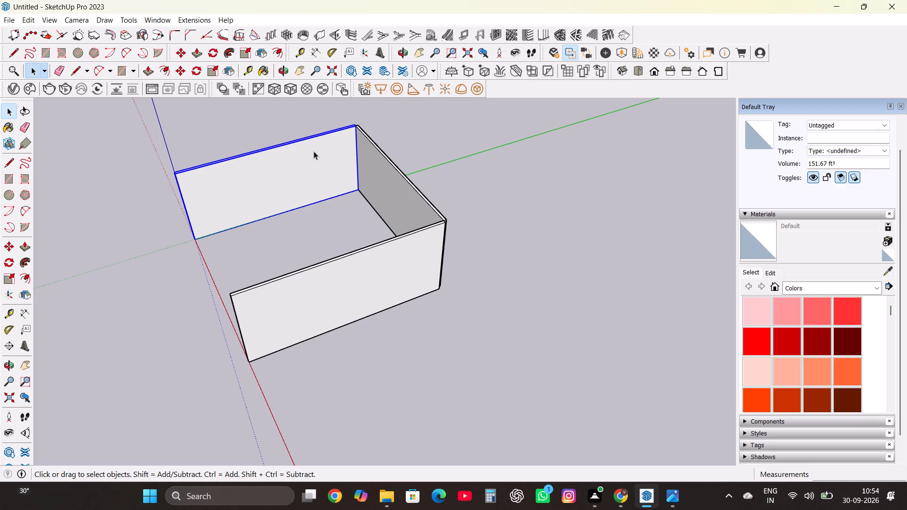
left_click(426, 165, "ctrl")
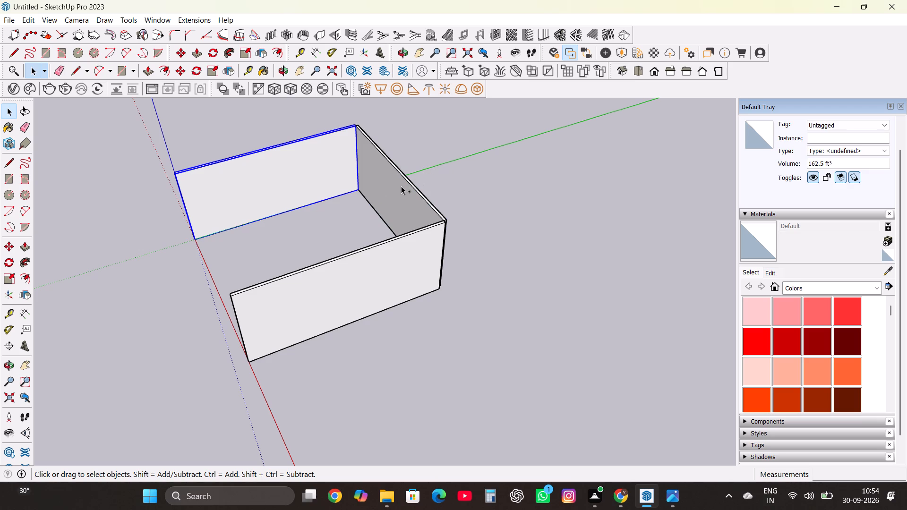
left_click(401, 186, "ctrl")
left_click(385, 251, "ctrl")
scroll(498, 211, "down", 3)
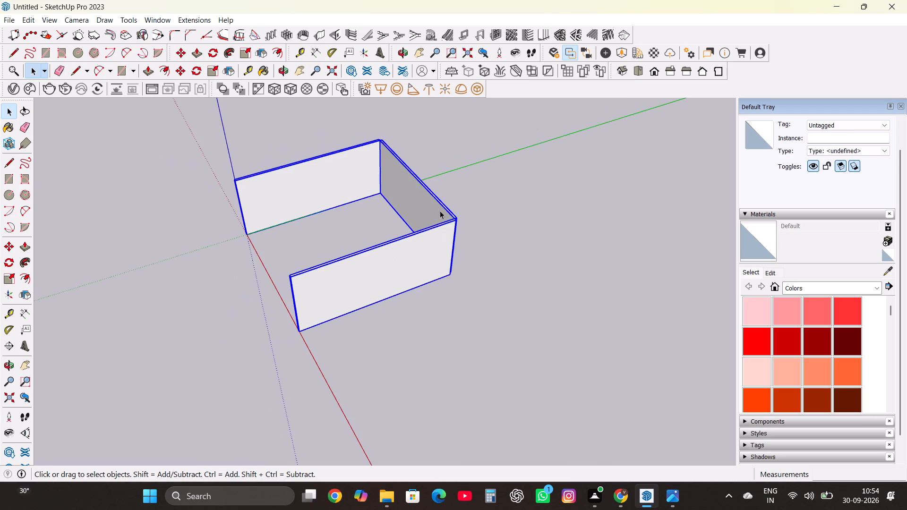
right_click(433, 211)
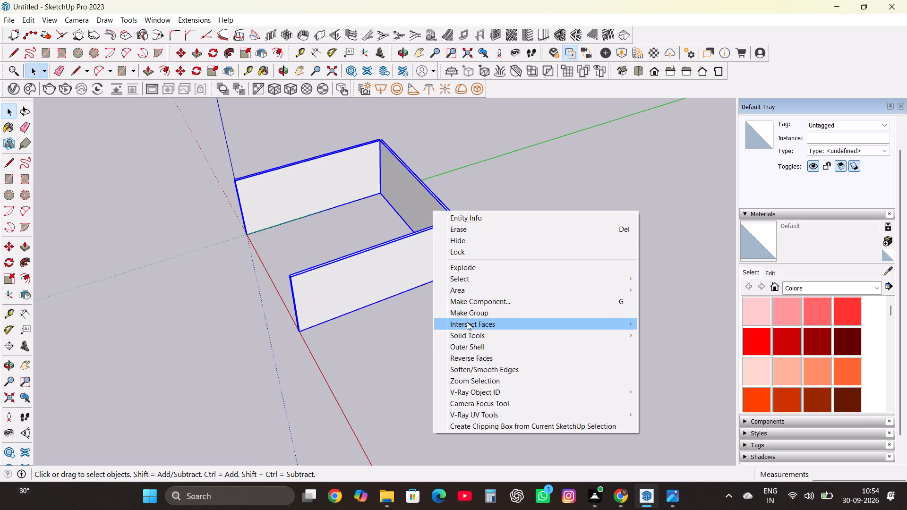
left_click(466, 309)
Within the group, extend the second 30' wall's corner end by 5" to sit flush with the 28' wall's outer face.
scroll(524, 283, "down", 3)
middle_click_drag(450, 311, 487, 285)
middle_click_drag(488, 284, 488, 279)
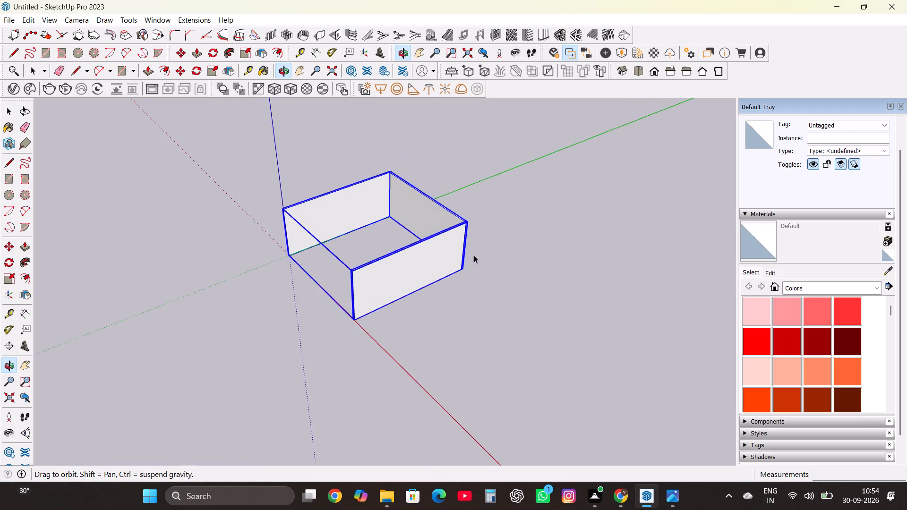
scroll(471, 231, "up", 20)
scroll(471, 231, "up", 6)
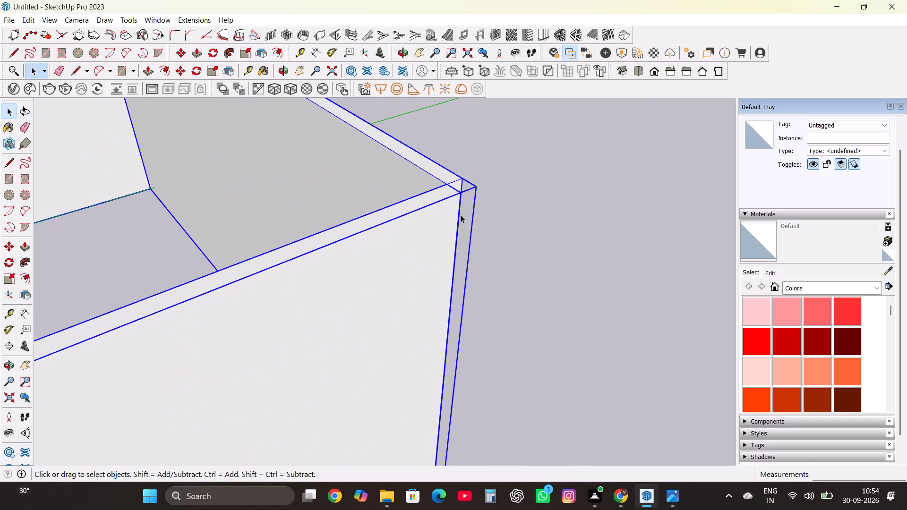
middle_click_drag(465, 202, 311, 244)
middle_click(311, 244)
middle_click(311, 244)
triple_click(536, 277)
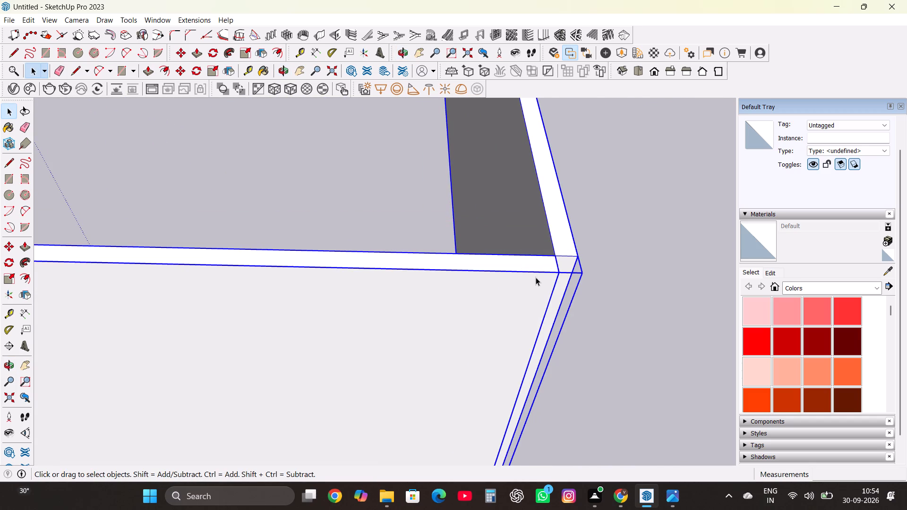
left_click(536, 277)
scroll(522, 271, "down", 7)
middle_click_drag(538, 271, 461, 285)
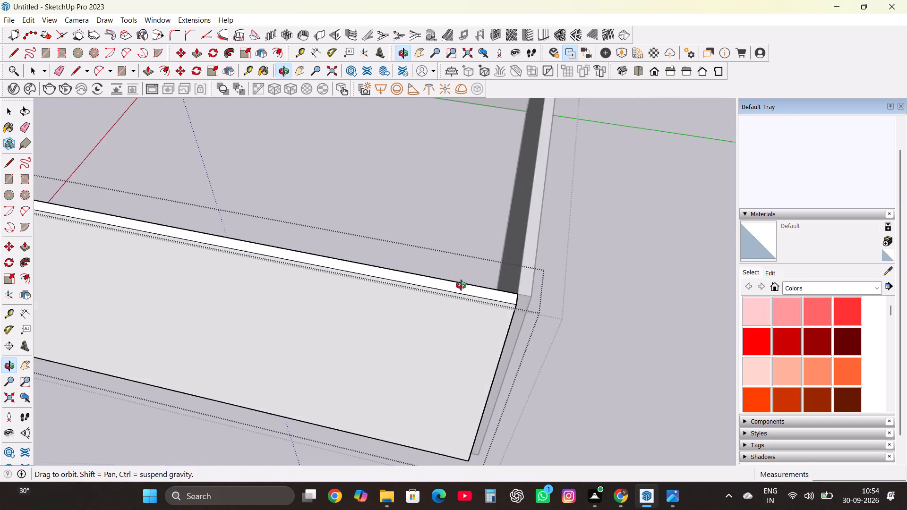
middle_click_drag(461, 285, 339, 273)
scroll(363, 225, "down", 4)
scroll(437, 320, "up", 4)
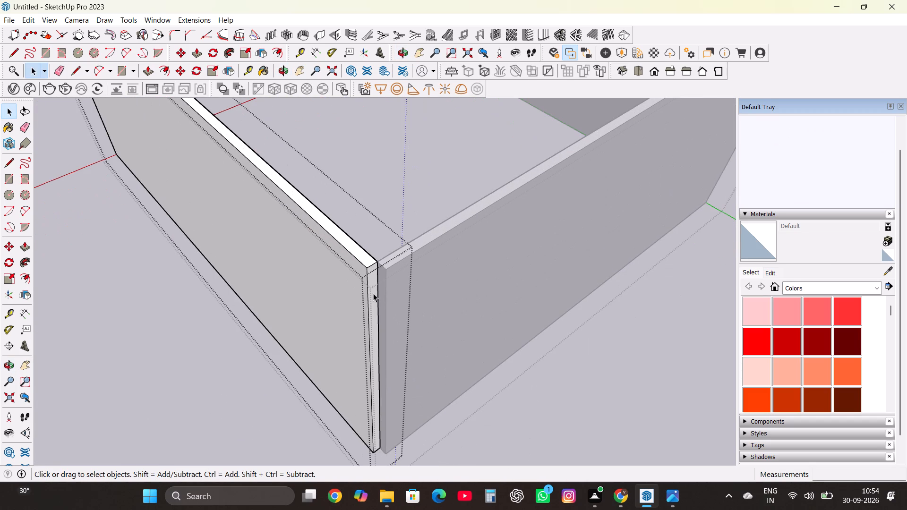
key("p")
left_click_drag(370, 293, 390, 271)
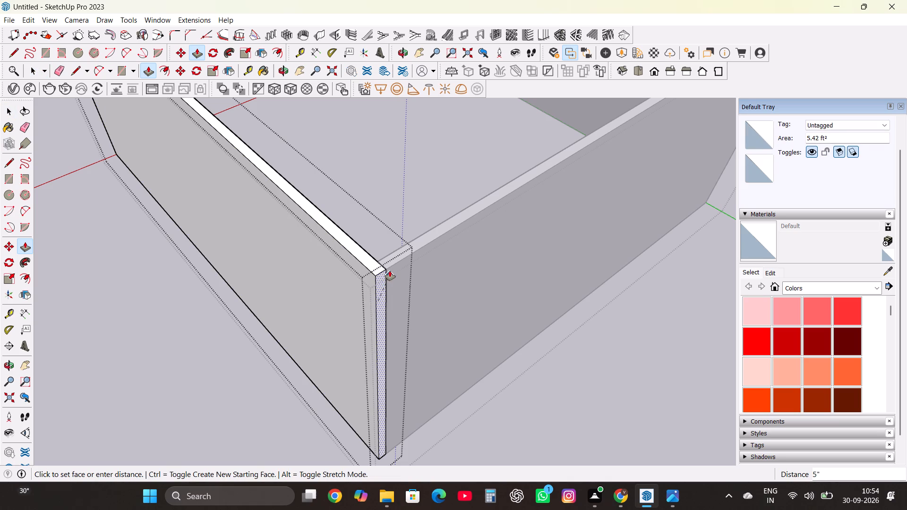
left_click_drag(390, 271, 391, 265)
scroll(400, 277, "down", 4)
key("Escape")
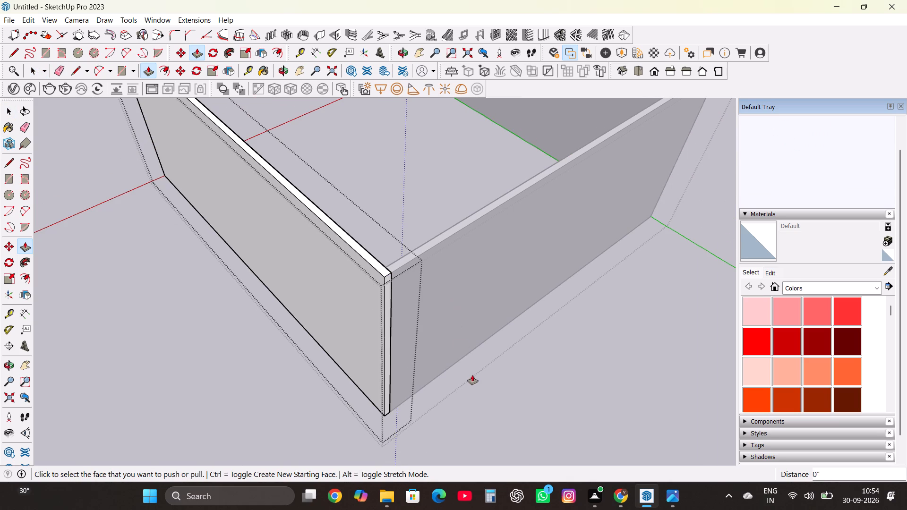
key("space")
triple_click(473, 375)
Extend the 28' wall's end by 5" at the first 30' wall's corner, flush with that wall's outer face.
scroll(367, 379, "down", 11)
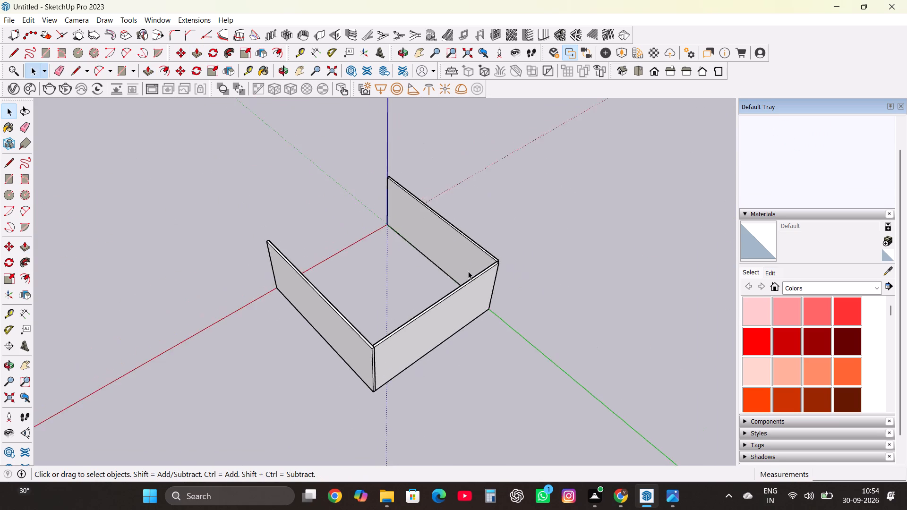
scroll(474, 265, "up", 7)
middle_click_drag(521, 264, 149, 176)
scroll(334, 297, "up", 5)
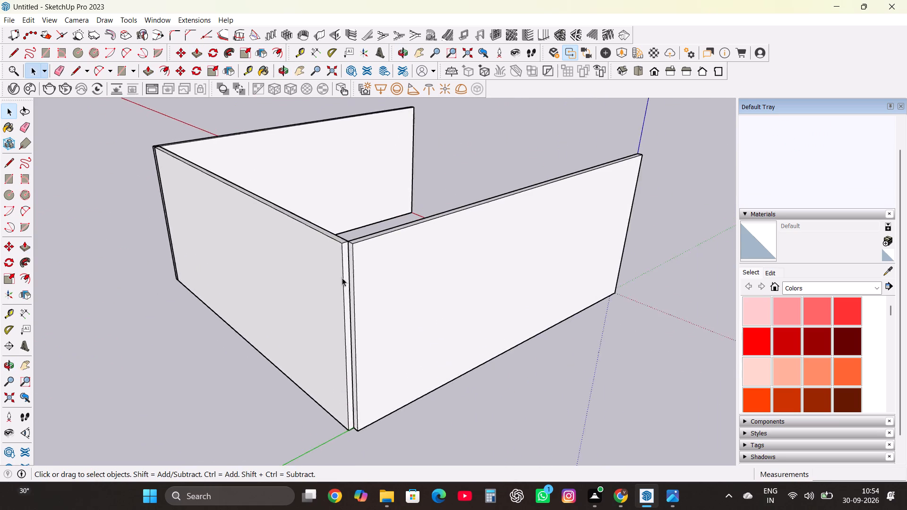
scroll(342, 278, "up", 3)
triple_click(345, 272)
left_click(345, 272)
double_click(345, 272)
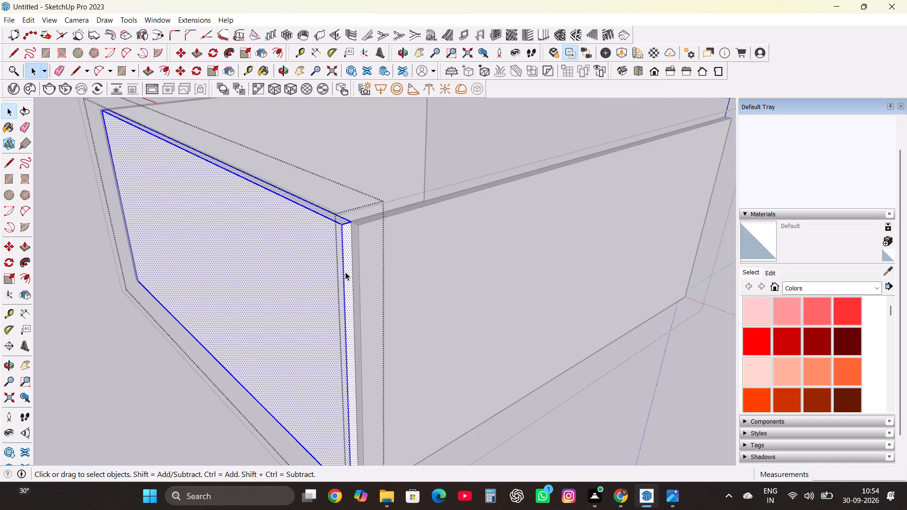
scroll(345, 272, "up", 3)
key("p")
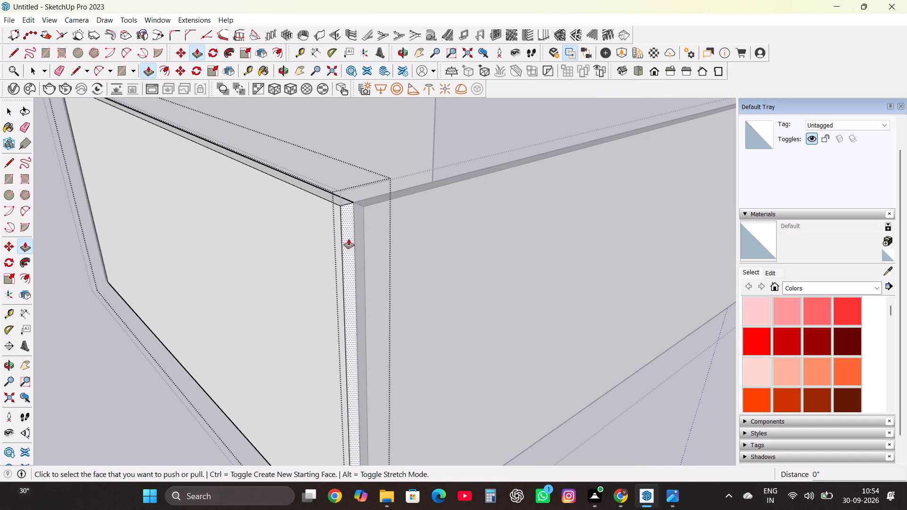
left_click_drag(345, 229, 379, 201)
key("Escape")
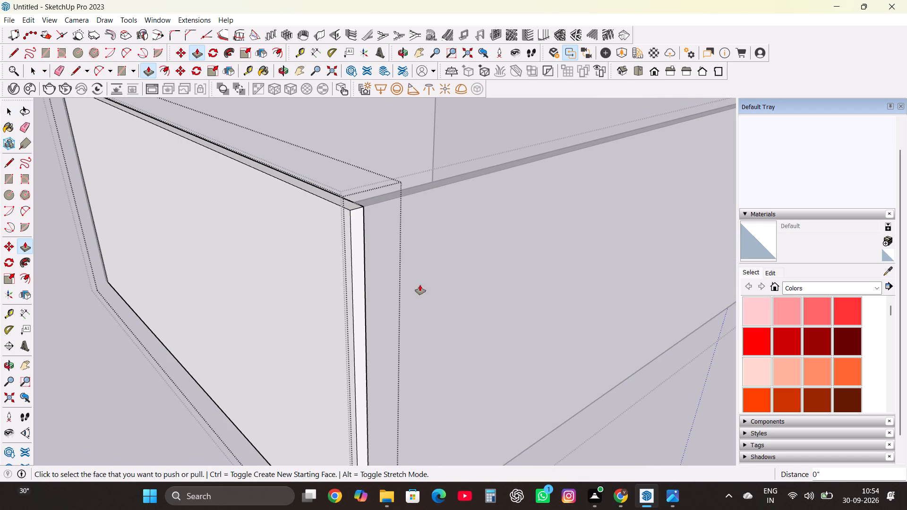
double_click(663, 403)
key("space")
triple_click(662, 400)
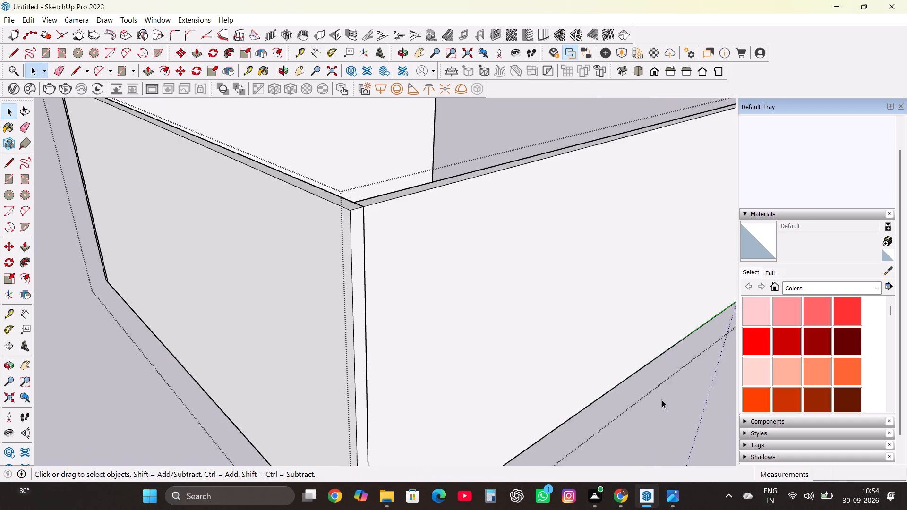
Inspect the top seam where the 28' wall meets the first 30' wall, checking the 28' wall's inner top edge.
scroll(378, 191, "up", 2)
middle_click_drag(374, 219, 295, 371)
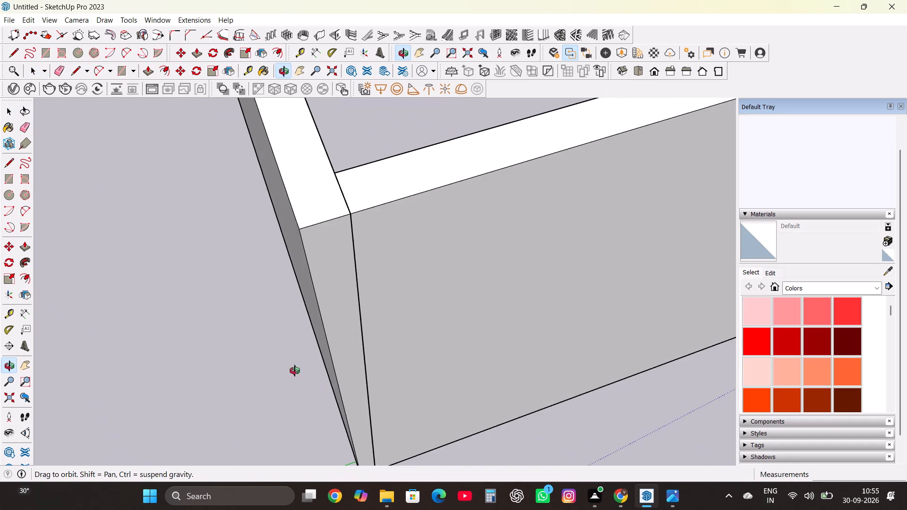
middle_click_drag(295, 371, 294, 371)
scroll(354, 172, "up", 3)
triple_click(340, 202)
left_click(340, 202)
scroll(340, 202, "up", 2)
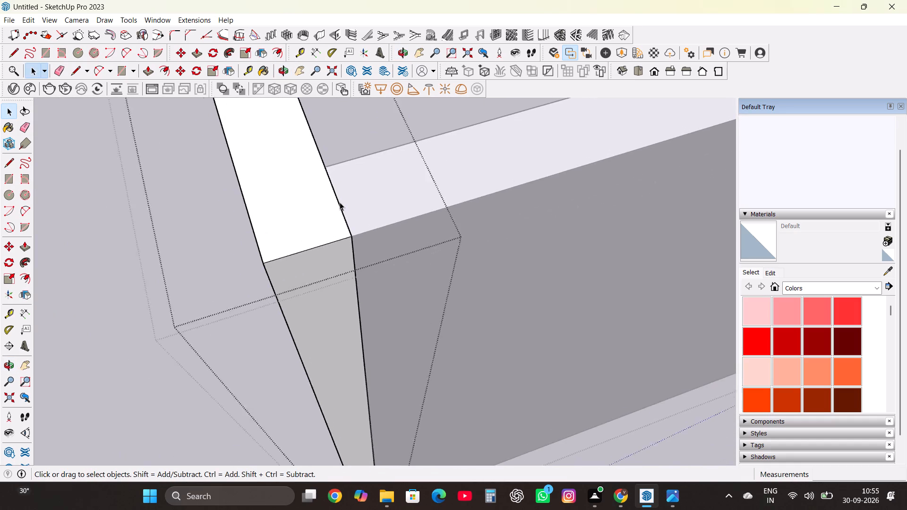
scroll(340, 202, "up", 2)
left_click(340, 203)
scroll(339, 203, "up", 3)
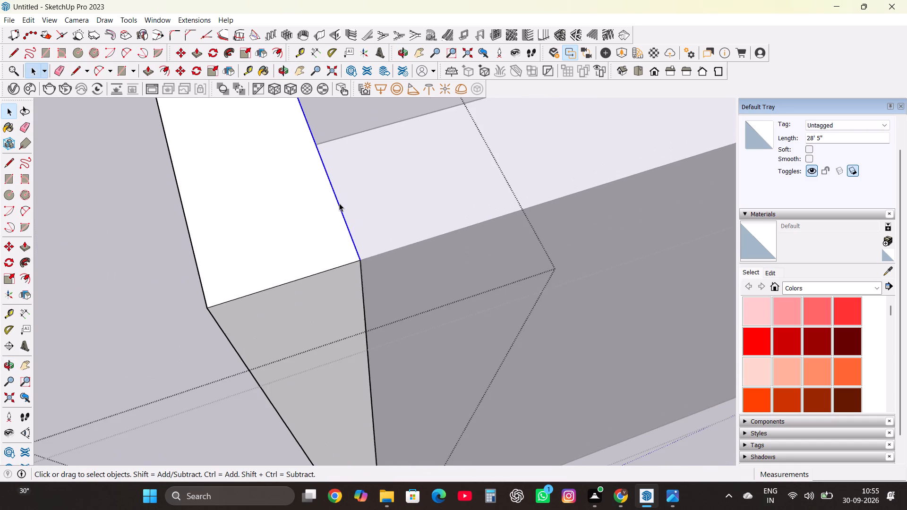
scroll(339, 203, "down", 7)
key("Escape")
scroll(342, 212, "down", 10)
key("space")
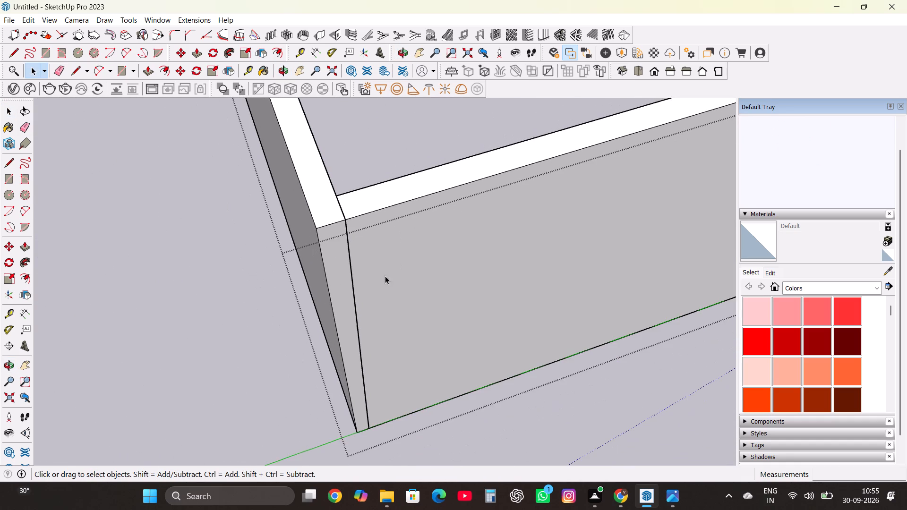
triple_click(195, 311)
Examine the grouped three-wall enclosure from all around, finishing on its open side along the red axis.
scroll(352, 316, "down", 9)
middle_click_drag(323, 382, 442, 278)
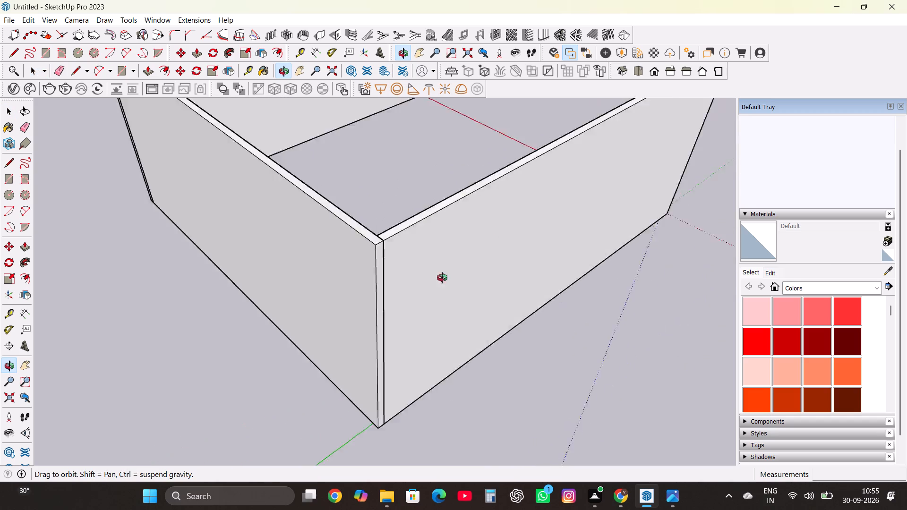
middle_click_drag(442, 278, 536, 190)
scroll(529, 212, "down", 9)
middle_click_drag(319, 244, 561, 241)
middle_click_drag(250, 241, 488, 229)
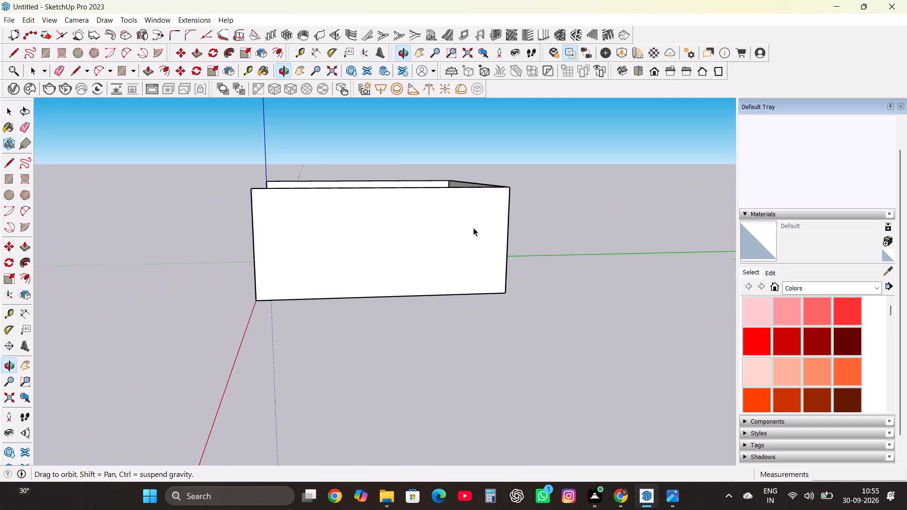
middle_click_drag(230, 223, 533, 228)
middle_click_drag(405, 212, 521, 218)
middle_click(521, 218)
scroll(257, 226, "up", 3)
scroll(300, 208, "down", 2)
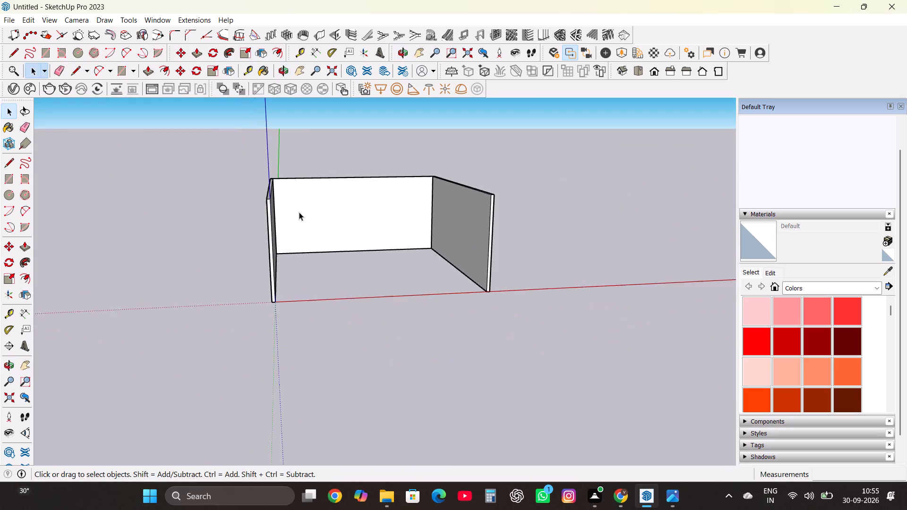
Examine the grouped three-wall enclosure from below, from above and through its open side along the red axis.
scroll(299, 212, "down", 7)
middle_click_drag(325, 237, 317, 202)
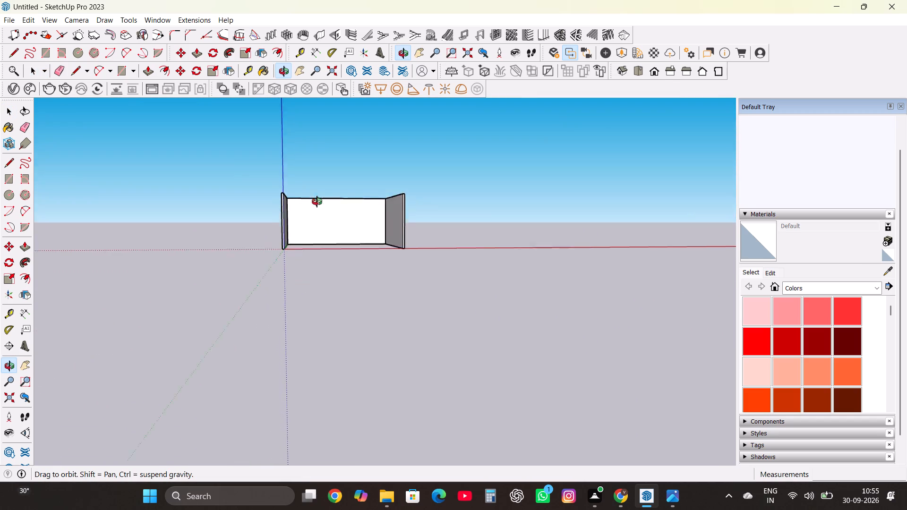
middle_click_drag(317, 202, 310, 206)
middle_click(310, 207)
middle_click(310, 208)
middle_click(309, 209)
middle_click(309, 209)
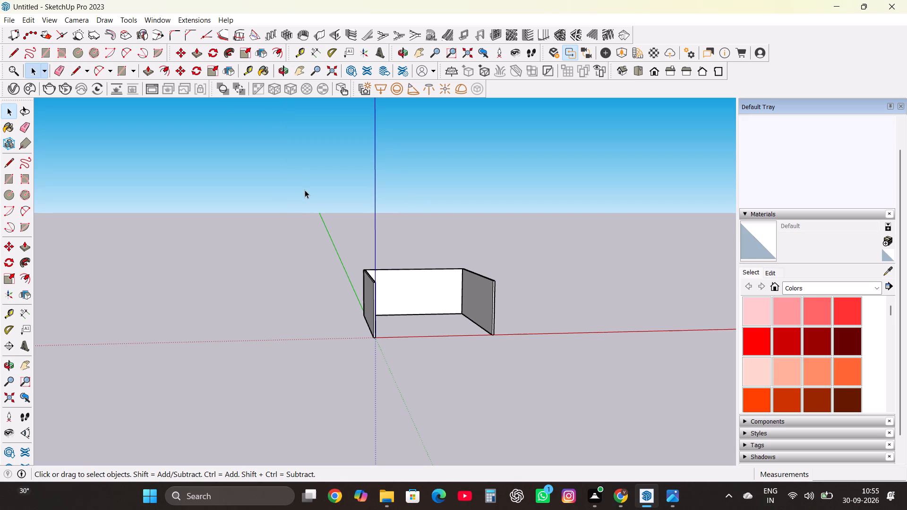
scroll(299, 187, "down", 2)
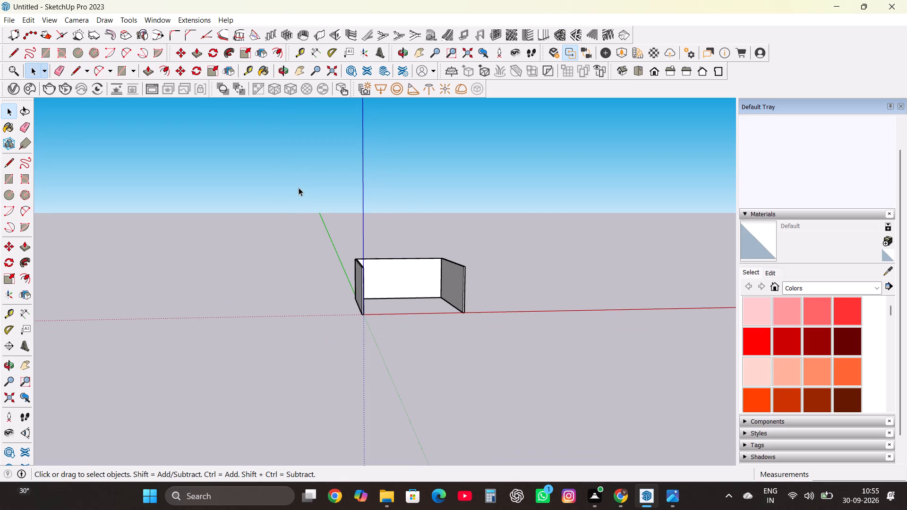
middle_click(433, 279)
middle_click(433, 279)
middle_click_drag(431, 279, 377, 98)
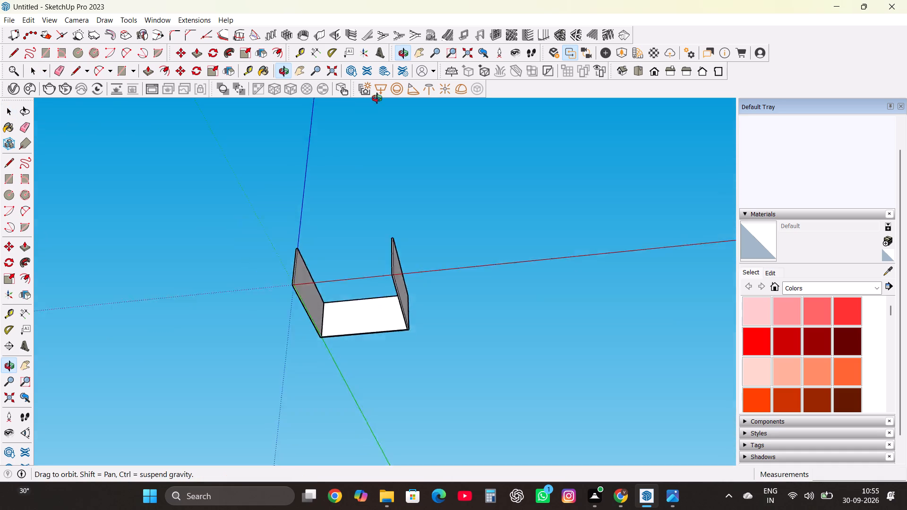
middle_click_drag(377, 98, 402, 93)
middle_click_drag(413, 91, 450, 123)
middle_click_drag(448, 134, 249, 456)
middle_click_drag(248, 451, 251, 433)
scroll(340, 281, "up", 4)
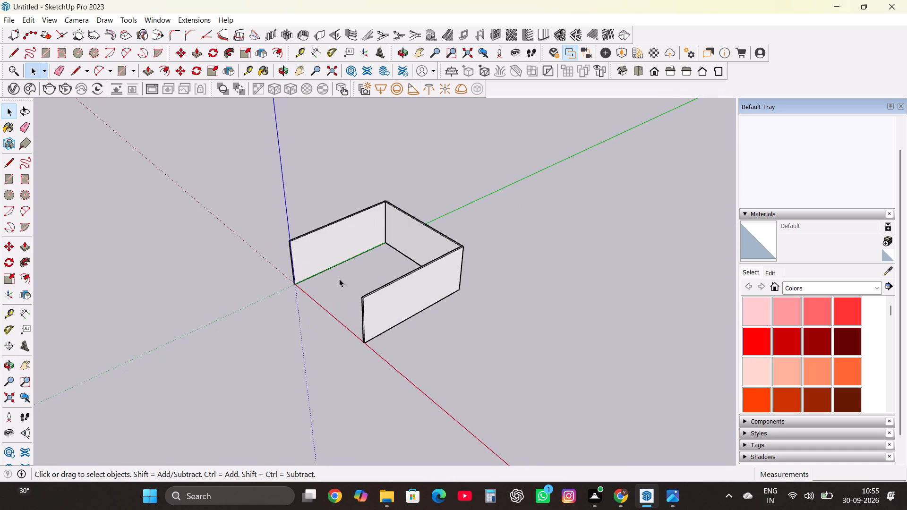
scroll(339, 279, "up", 3)
middle_click(309, 348)
middle_click_drag(311, 344, 481, 201)
middle_click_drag(484, 194, 486, 188)
middle_click_drag(488, 181, 495, 165)
middle_click_drag(496, 162, 497, 156)
middle_click(497, 154)
middle_click(497, 151)
middle_click(497, 151)
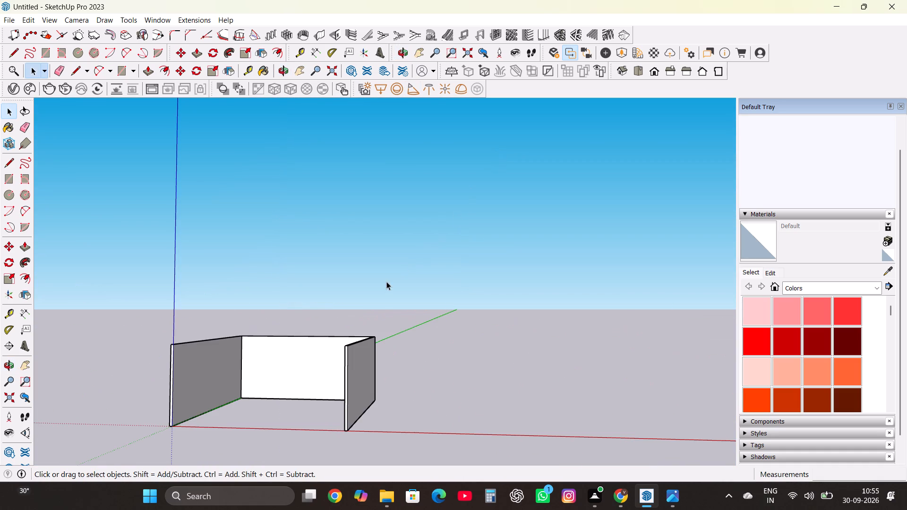
scroll(432, 207, "down", 3)
middle_click_drag(317, 328, 435, 282)
middle_click_drag(435, 253, 433, 234)
middle_click(419, 195)
middle_click(416, 189)
middle_click(415, 187)
middle_click(415, 187)
middle_click_drag(407, 187, 309, 289)
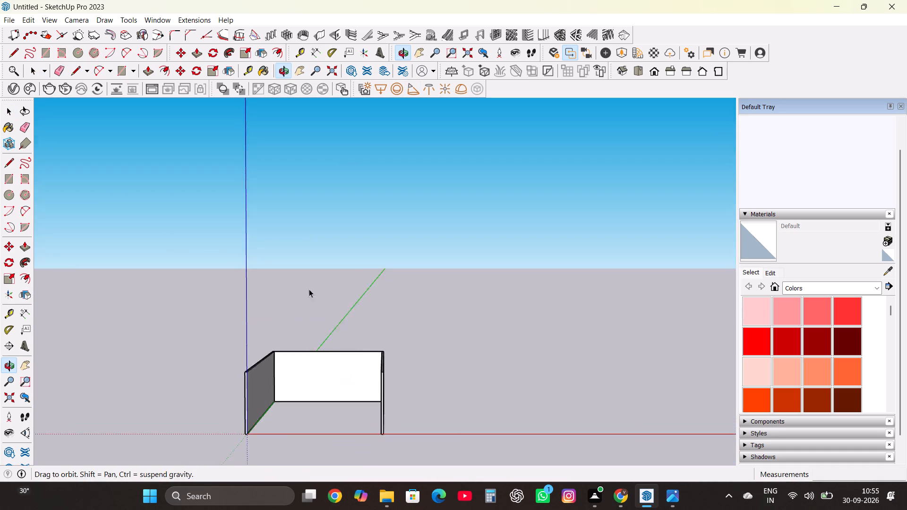
middle_click_drag(309, 289, 316, 272)
middle_click_drag(310, 287, 306, 299)
middle_click_drag(304, 306, 303, 312)
middle_click_drag(302, 318, 300, 326)
middle_click_drag(299, 333, 293, 370)
middle_click(293, 370)
scroll(383, 257, "down", 3)
scroll(365, 358, "up", 9)
scroll(403, 262, "down", 4)
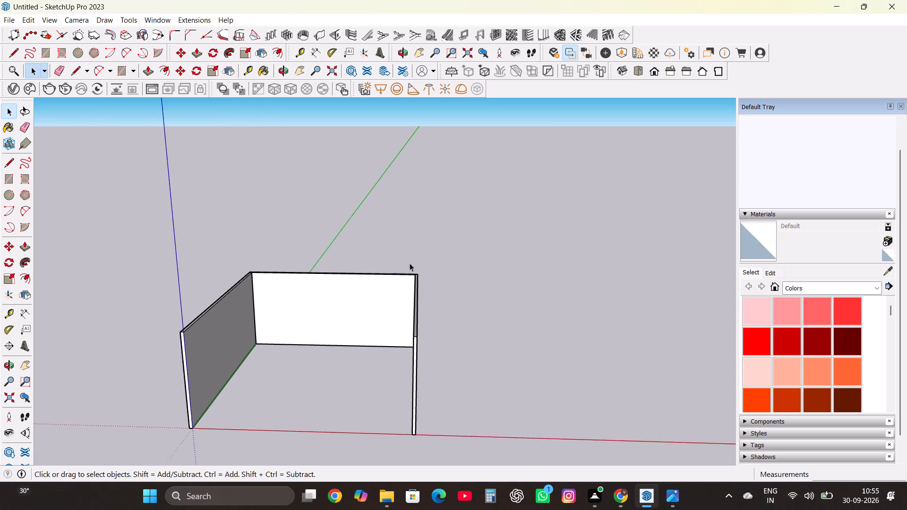
Delete the whole three-wall enclosure group, clearing the model down to the empty axes.
left_click_drag(490, 358, 236, 246)
key("Delete")
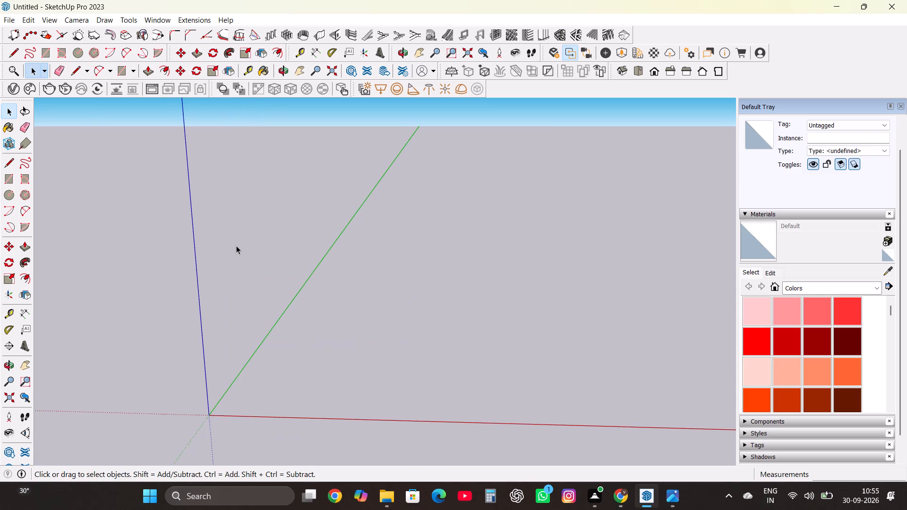
Bring up the file commands for the cleared model.
left_click(3, 16)
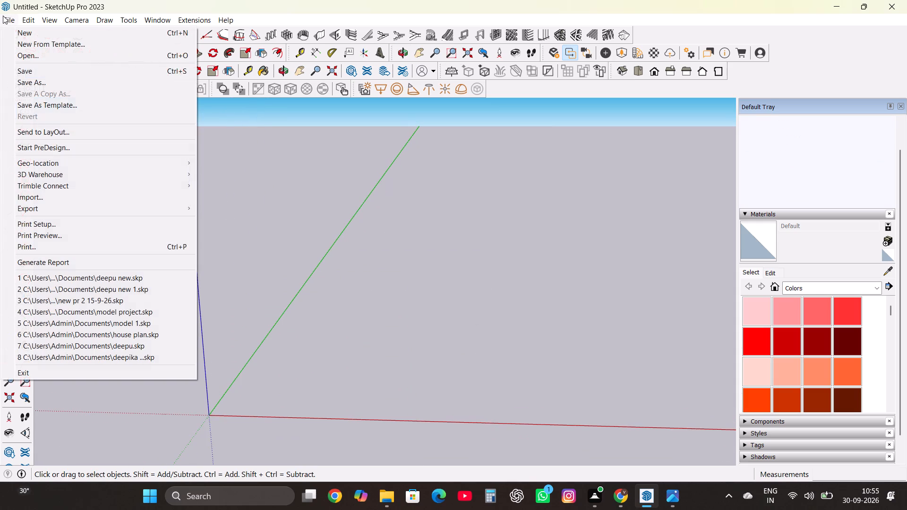
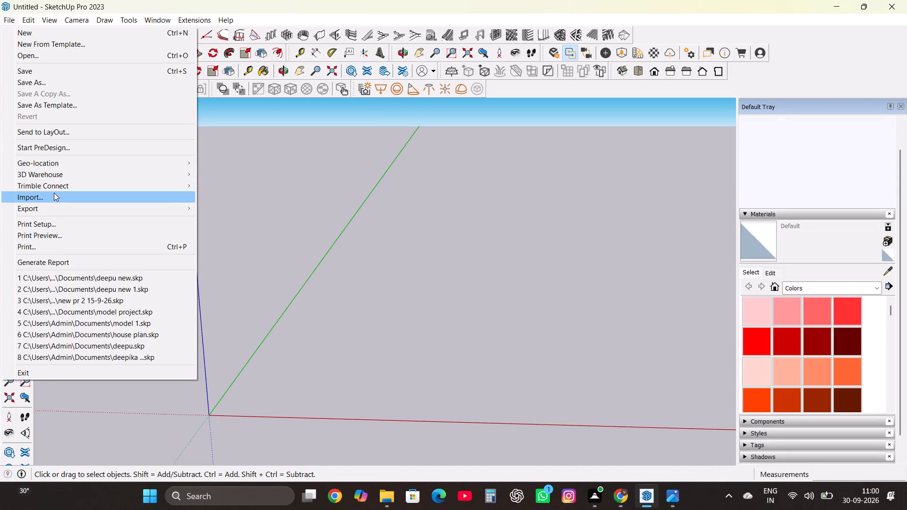
Import the 2bhk 30 40 CAD floor plan into the empty model.
left_click(54, 193)
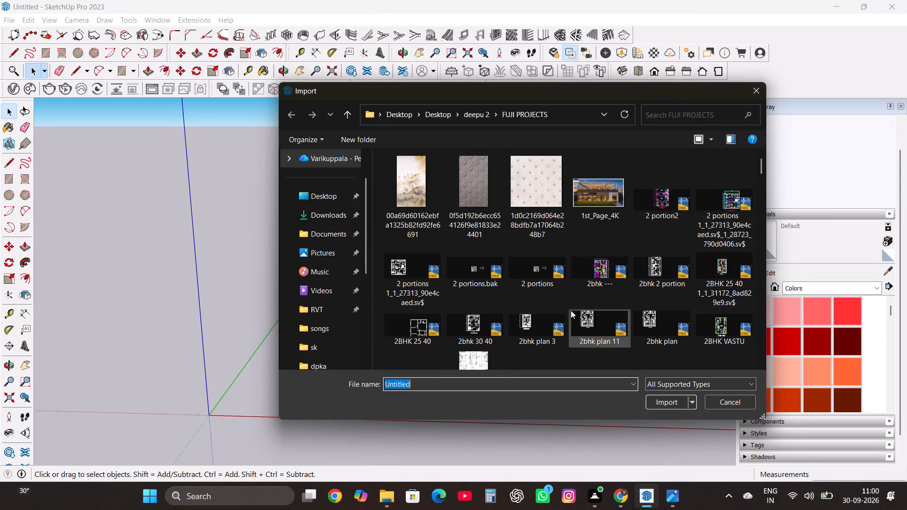
left_click(483, 336)
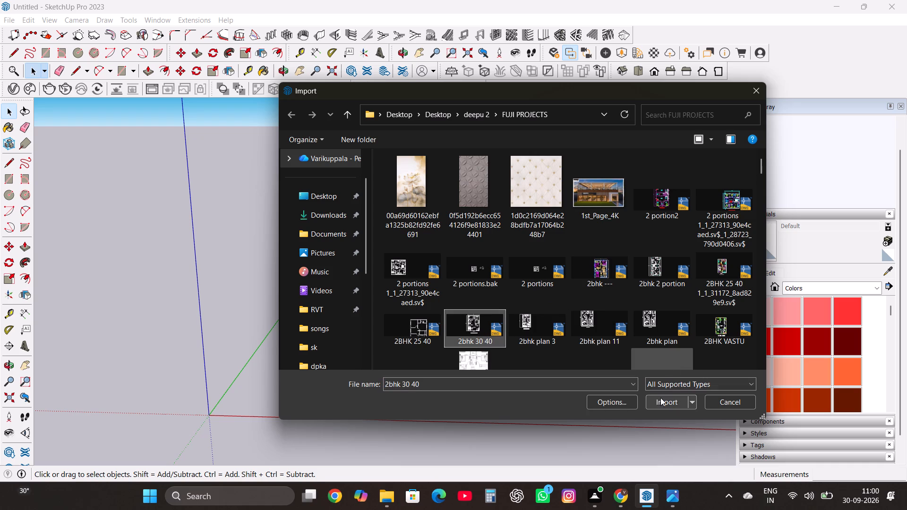
left_click(666, 399)
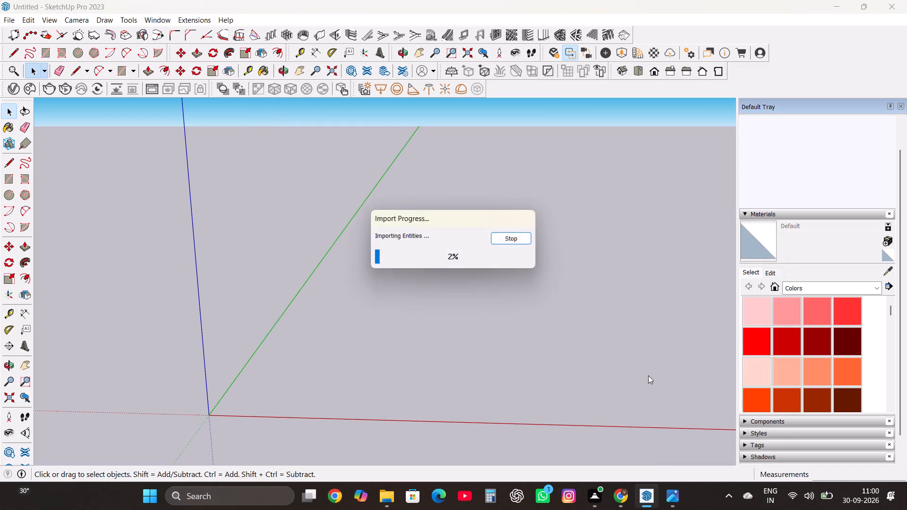
left_click(518, 340)
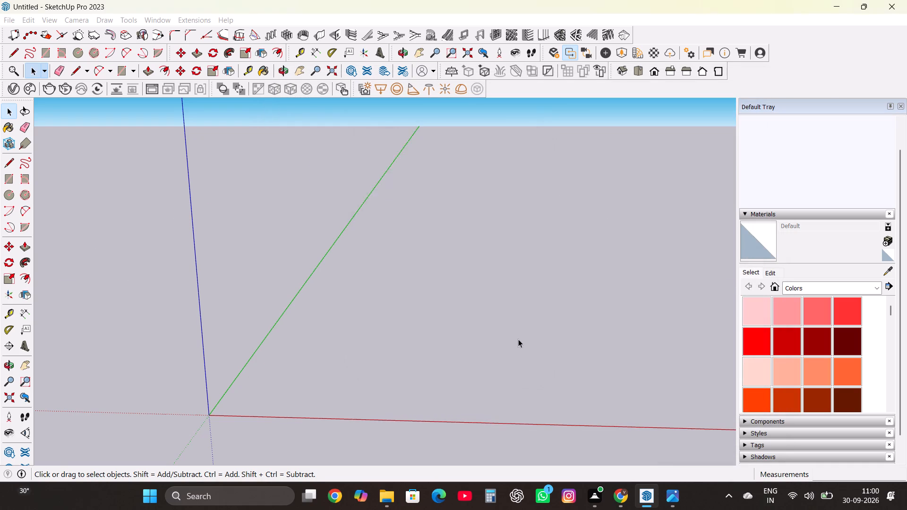
Examine the whole imported floor plan from above, including its rooms, staircase and front entrance steps.
scroll(472, 321, "down", 4)
middle_click_drag(482, 282, 482, 303)
middle_click_drag(482, 318, 471, 384)
middle_click_drag(469, 398, 463, 429)
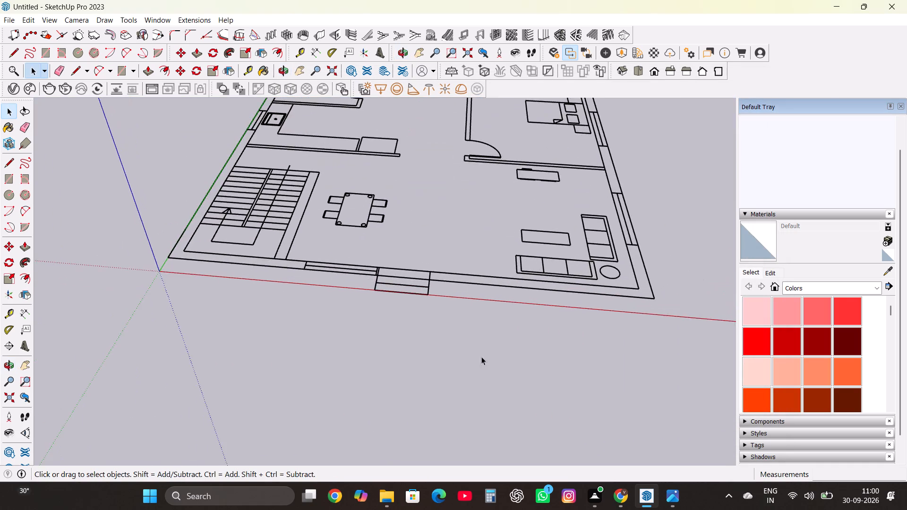
scroll(487, 350, "down", 5)
middle_click_drag(445, 288, 458, 392)
middle_click(459, 392)
scroll(548, 349, "down", 3)
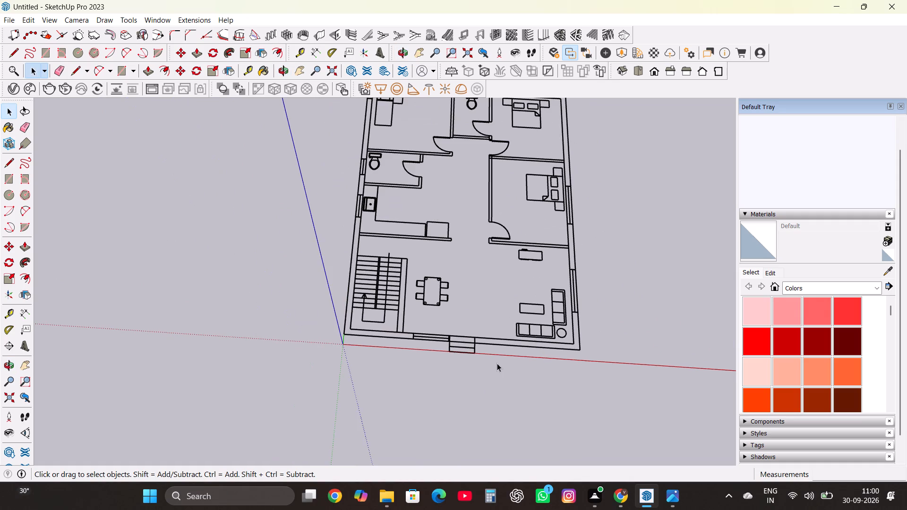
middle_click_drag(497, 362, 481, 292)
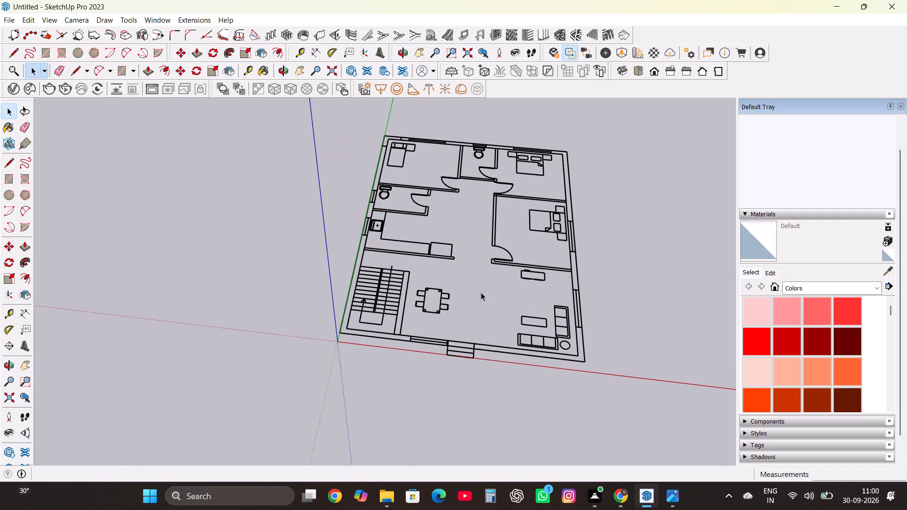
scroll(529, 308, "up", 1)
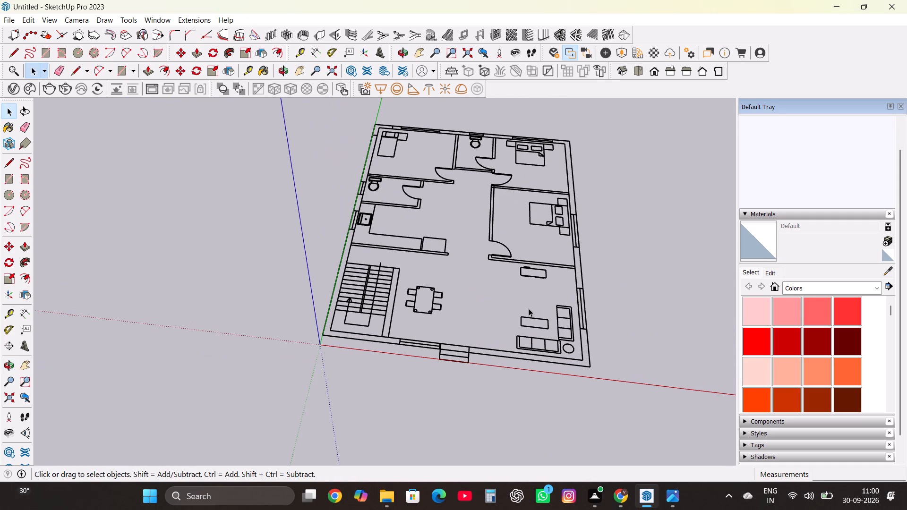
scroll(528, 309, "up", 3)
scroll(527, 313, "down", 4)
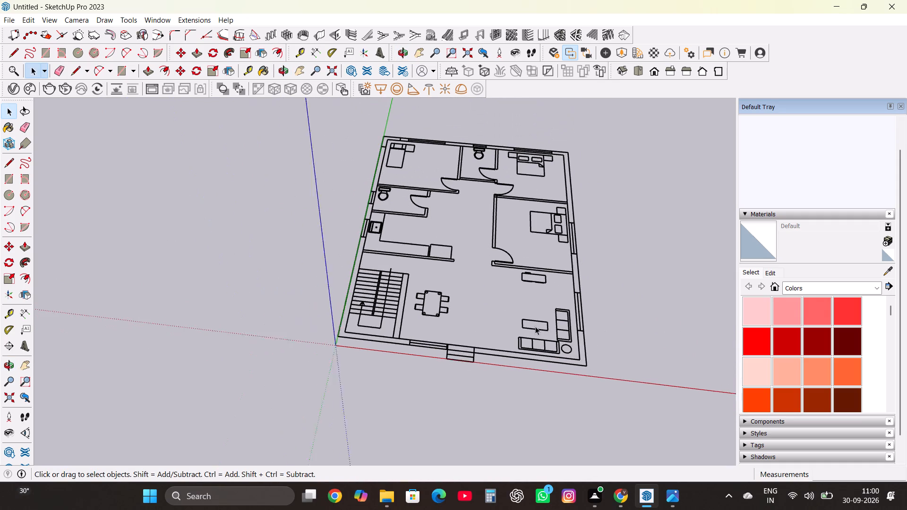
scroll(535, 326, "down", 1)
middle_click(571, 360)
middle_click_drag(571, 359, 555, 317)
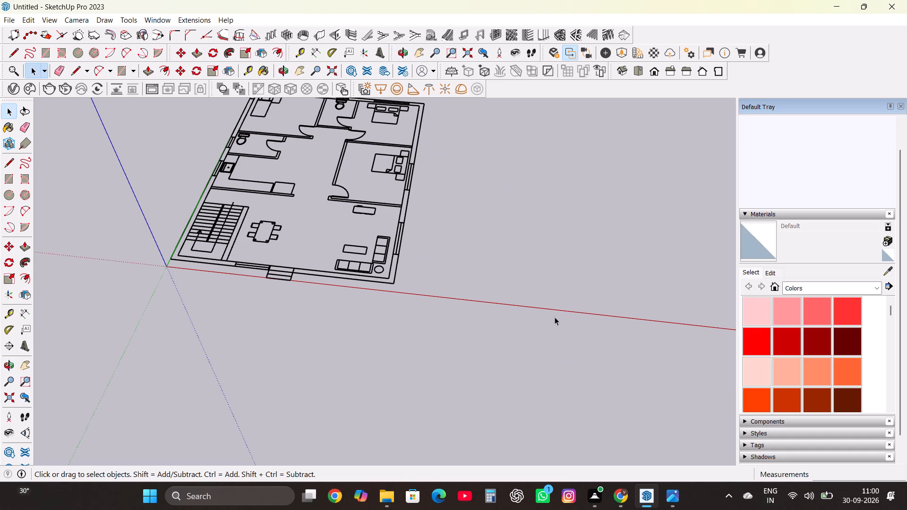
middle_click_drag(555, 317, 545, 285)
middle_click_drag(545, 285, 538, 274)
middle_click_drag(537, 273, 534, 269)
middle_click(534, 269)
scroll(370, 239, "up", 1)
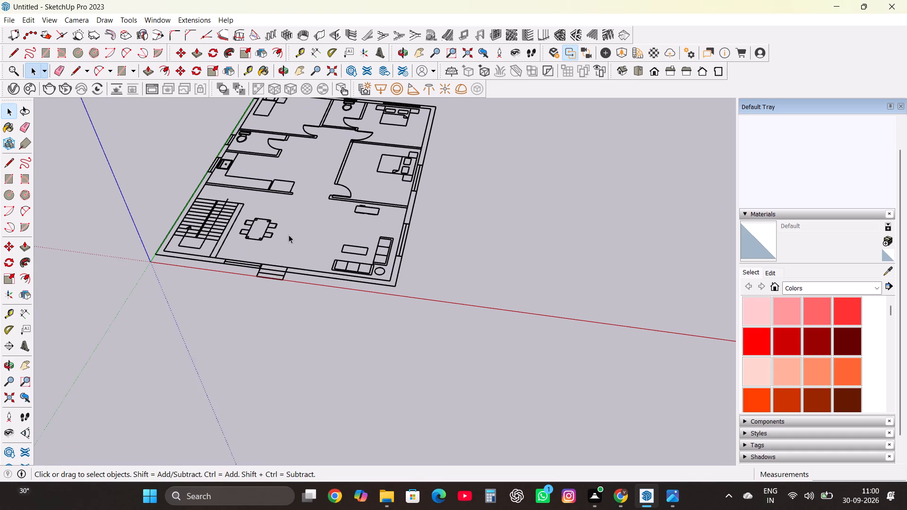
scroll(289, 235, "up", 7)
scroll(428, 346, "down", 12)
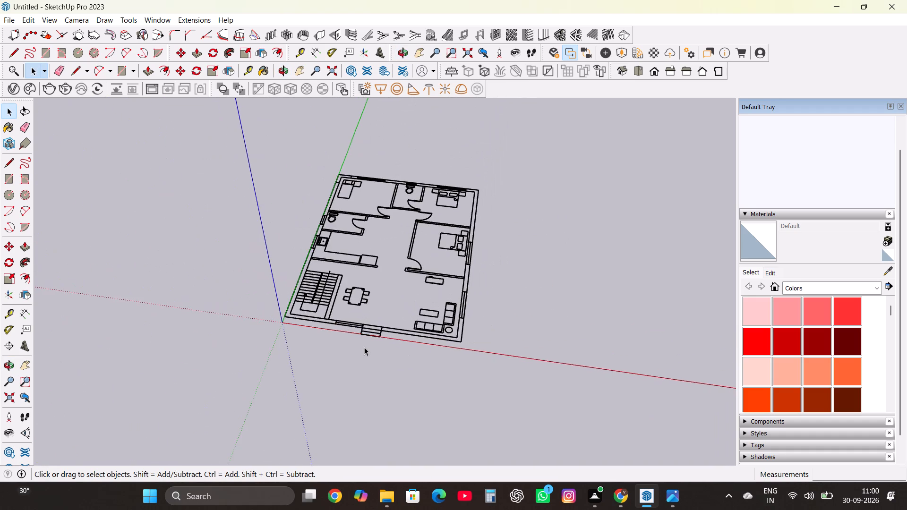
Examine the floor plan at a low angle and from its staircase corner, with all rooms in view.
middle_click_drag(329, 340, 262, 204)
middle_click(262, 204)
scroll(376, 234, "up", 8)
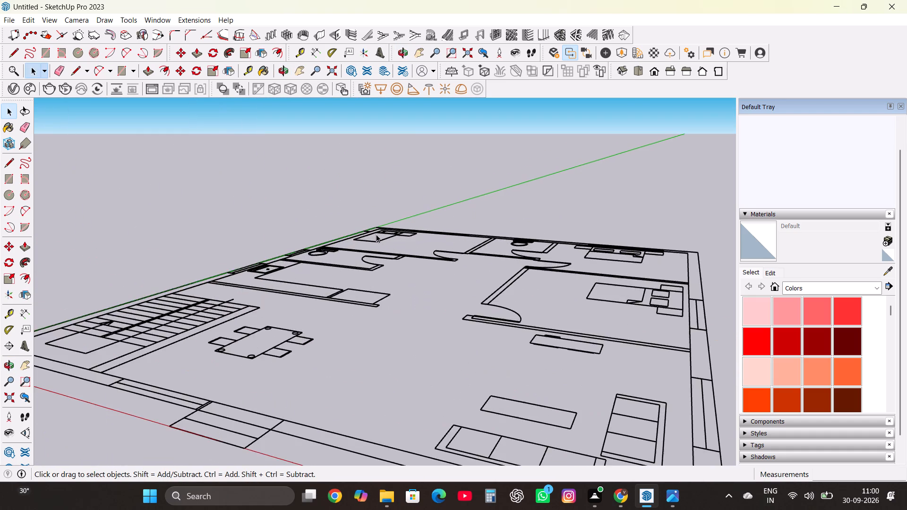
scroll(382, 255, "down", 3)
middle_click_drag(397, 244, 327, 380)
middle_click_drag(325, 385, 322, 394)
scroll(344, 259, "down", 3)
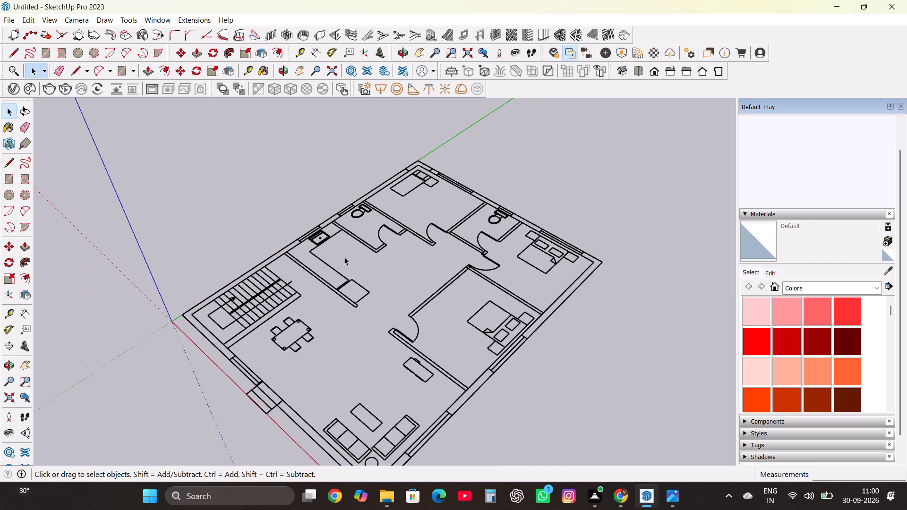
scroll(340, 333, "up", 1)
scroll(328, 231, "down", 3)
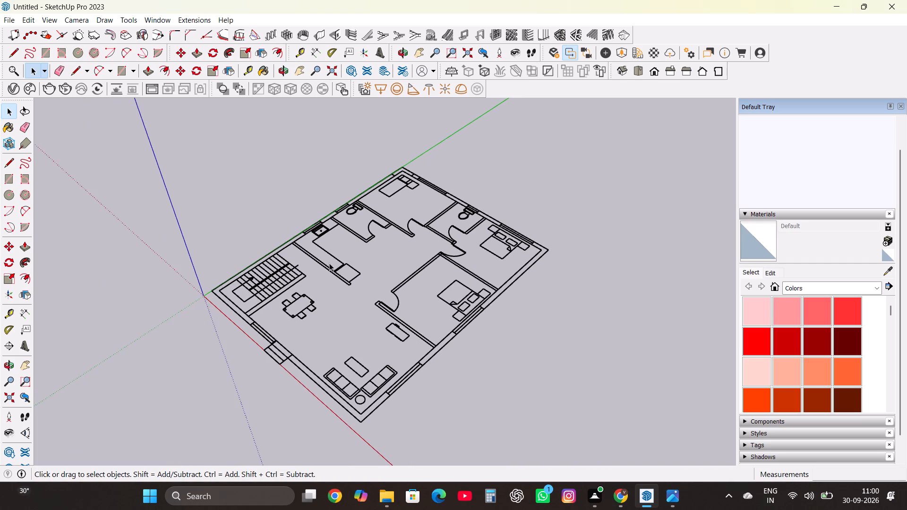
scroll(329, 280, "up", 1)
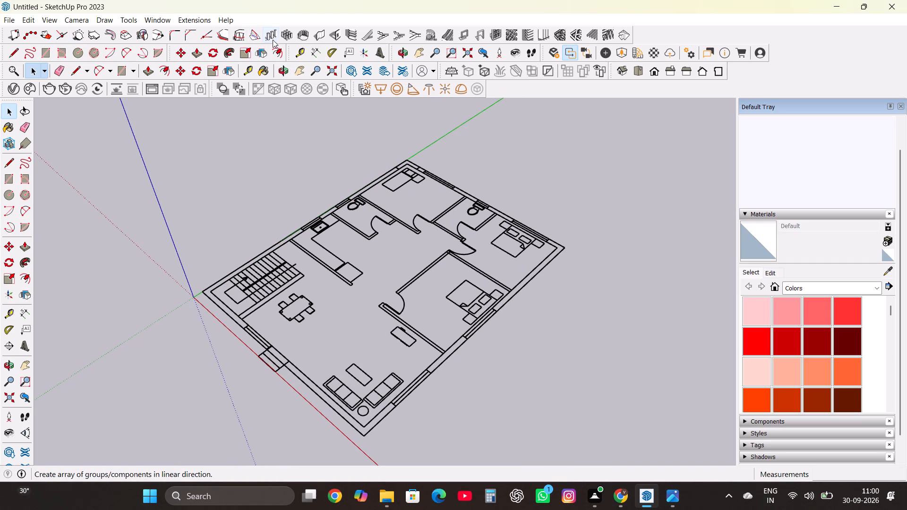
Measure the outer wall's thickness at the inner corner beside the staircase.
left_click(317, 33)
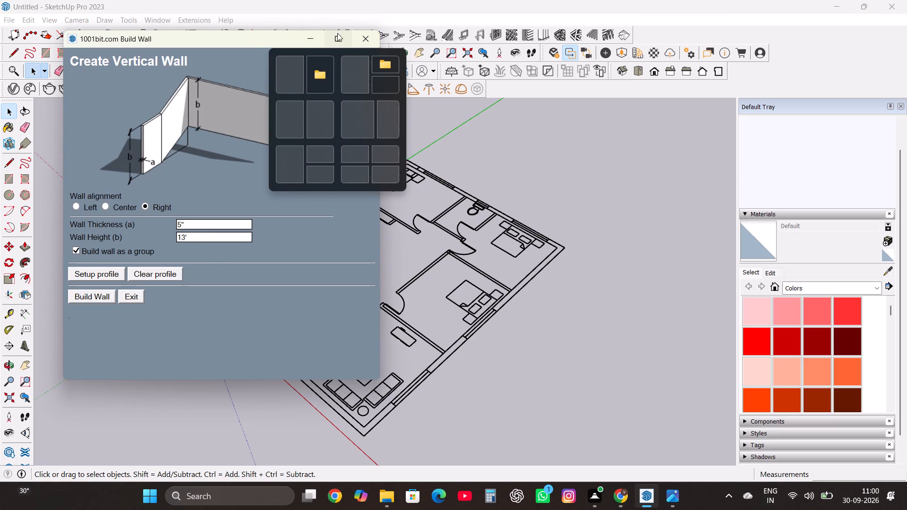
left_click(360, 36)
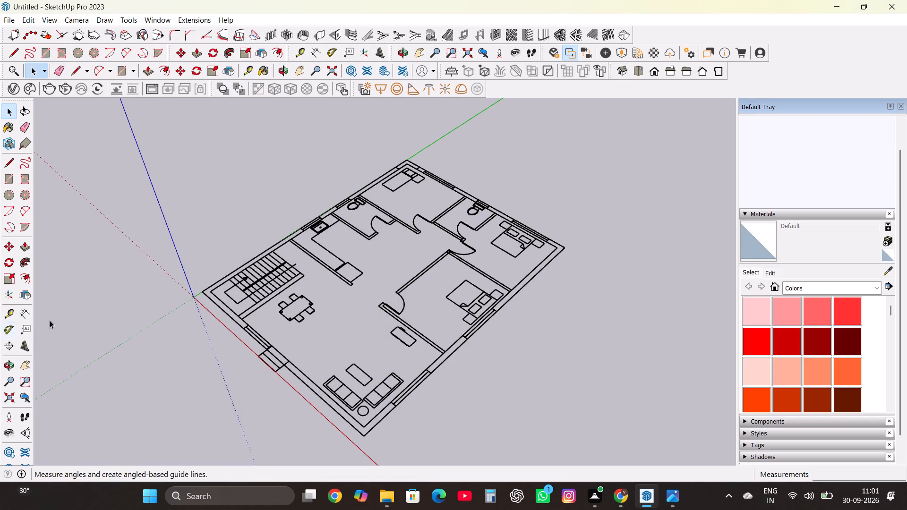
left_click(24, 312)
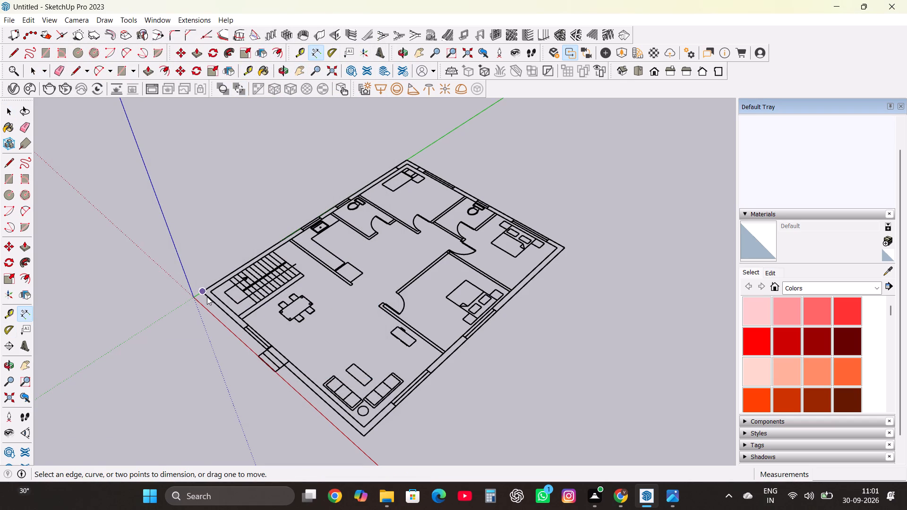
scroll(207, 297, "up", 18)
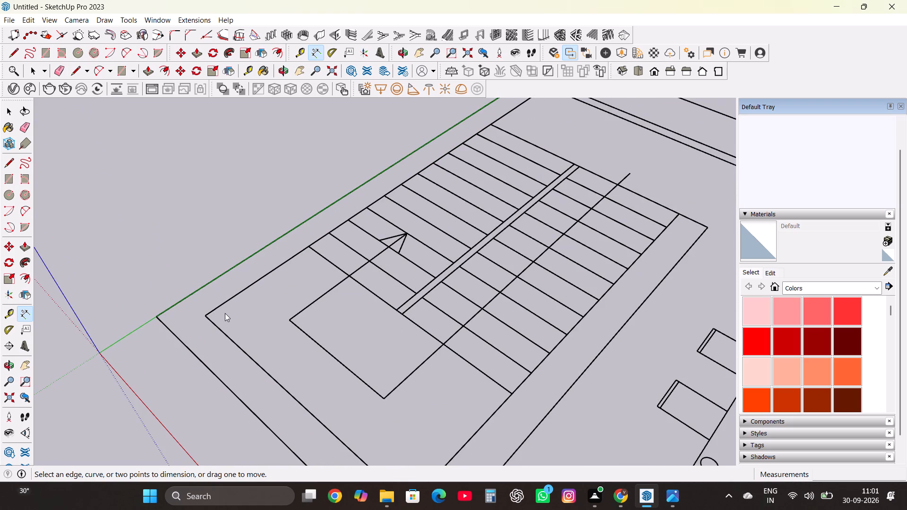
left_click(203, 315)
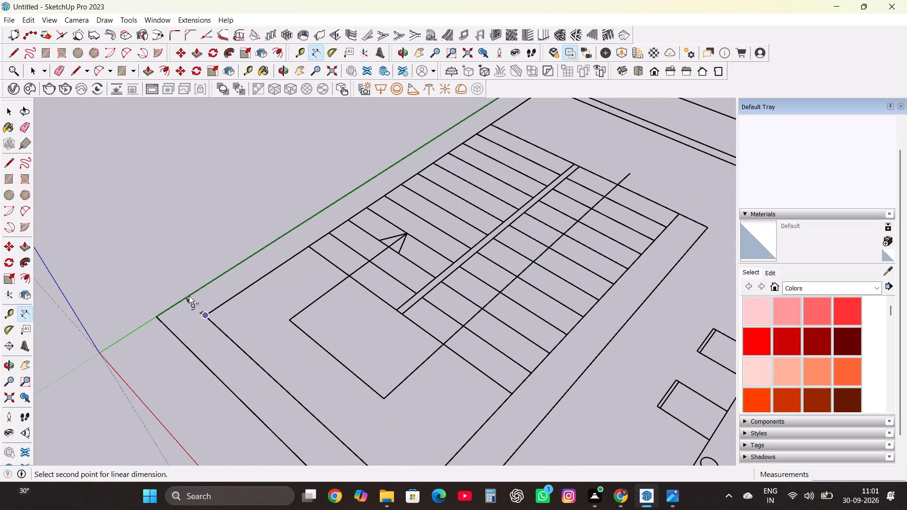
scroll(189, 296, "up", 5)
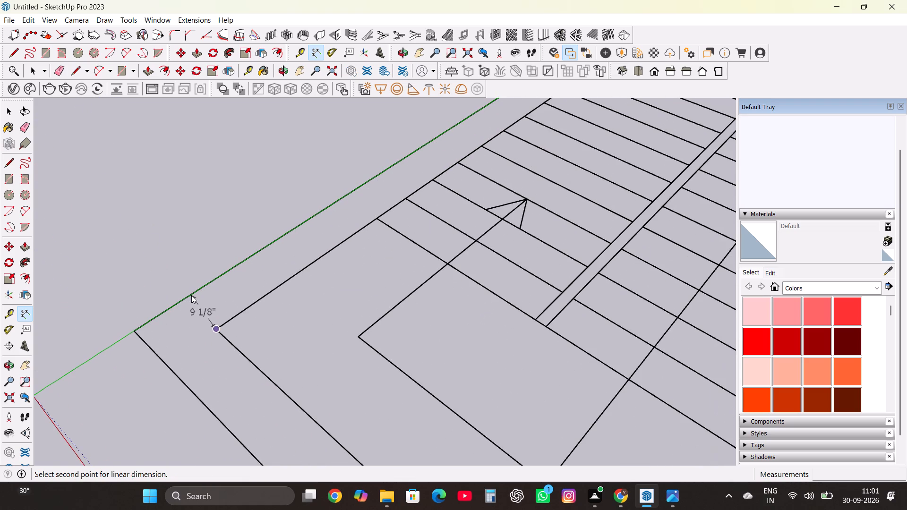
key("Escape")
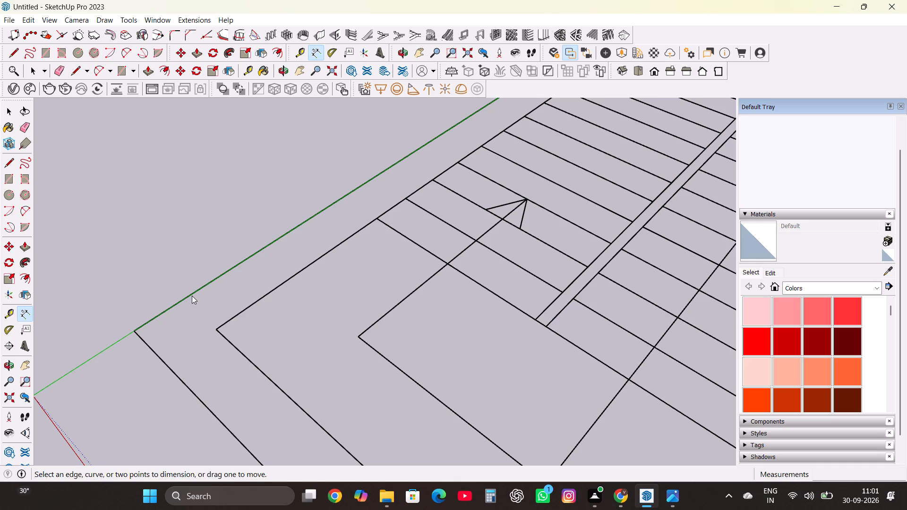
Start a right-aligned vertical wall, 9" thick and 13' high, along the staircase side's inner face, 38' 6" to the rear corner.
left_click(320, 31)
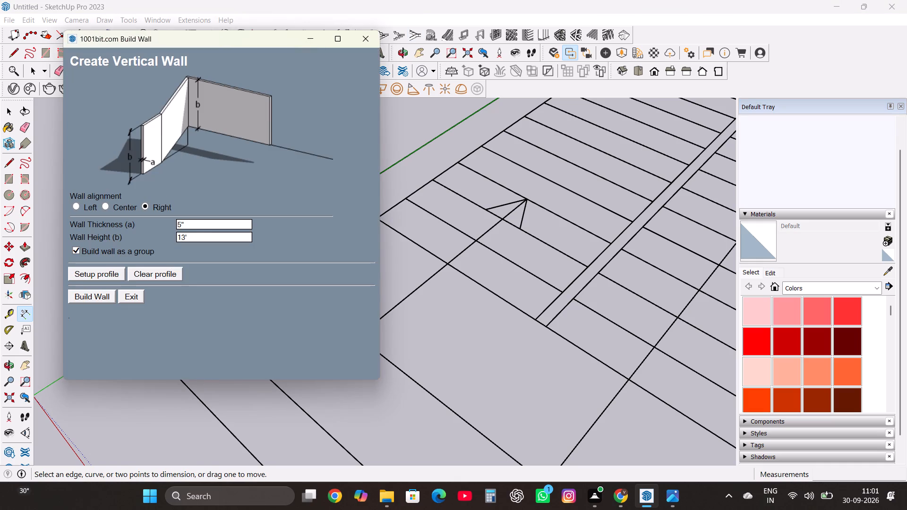
left_click(191, 224)
key("BackSpace")
key("9")
key("shift+quotedbl")
key("Return")
left_click(86, 298)
left_click(214, 331)
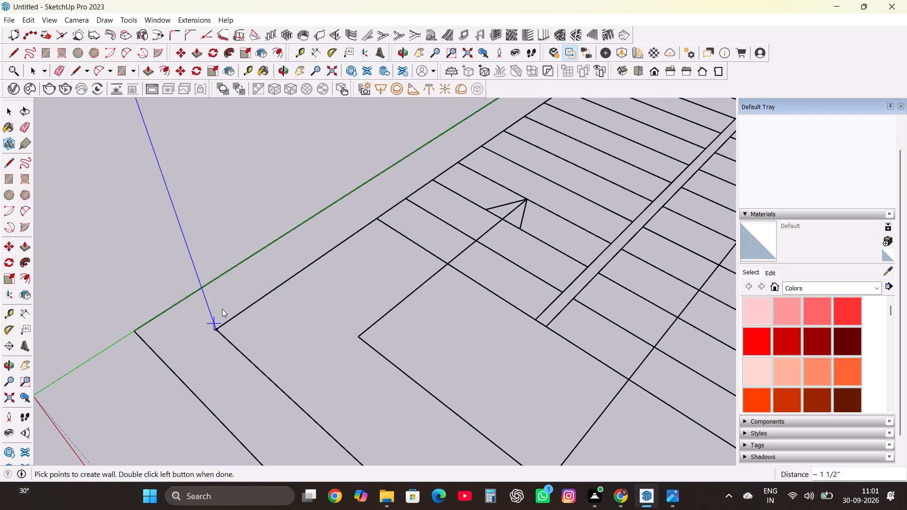
scroll(253, 306, "down", 9)
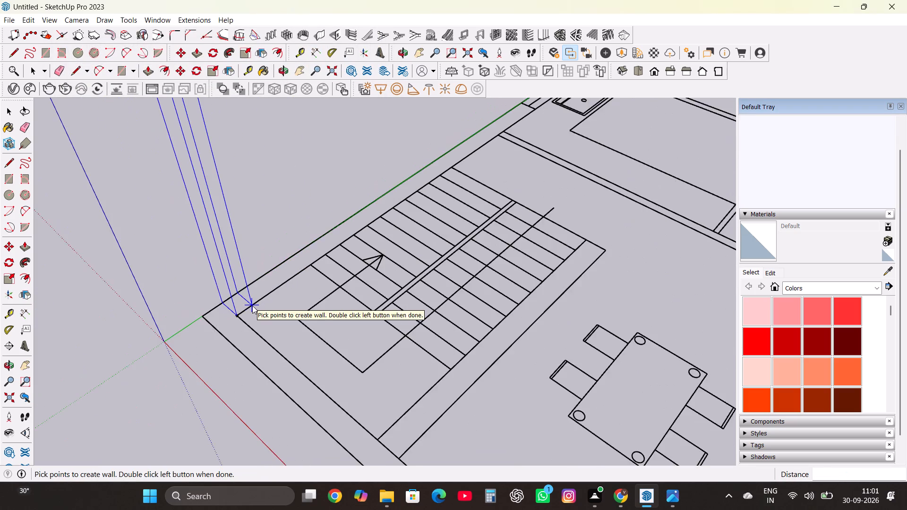
scroll(252, 306, "down", 11)
scroll(525, 121, "up", 3)
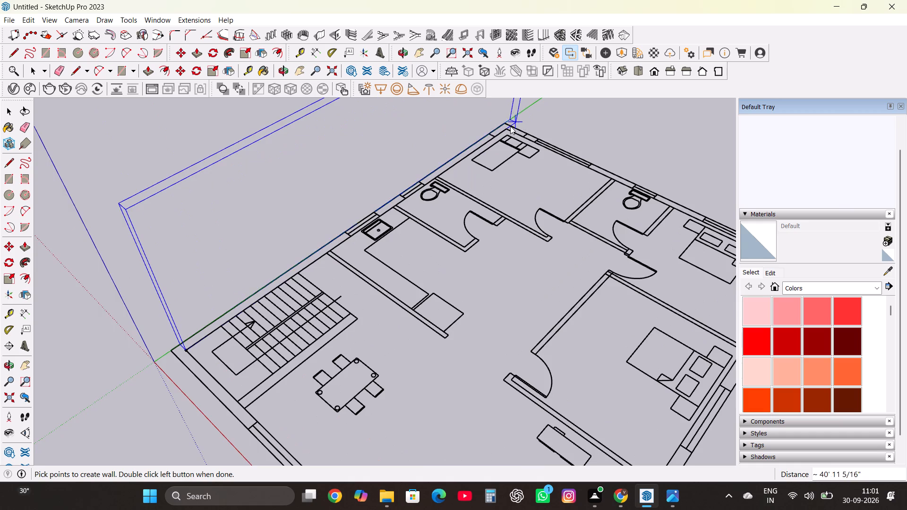
scroll(510, 126, "up", 11)
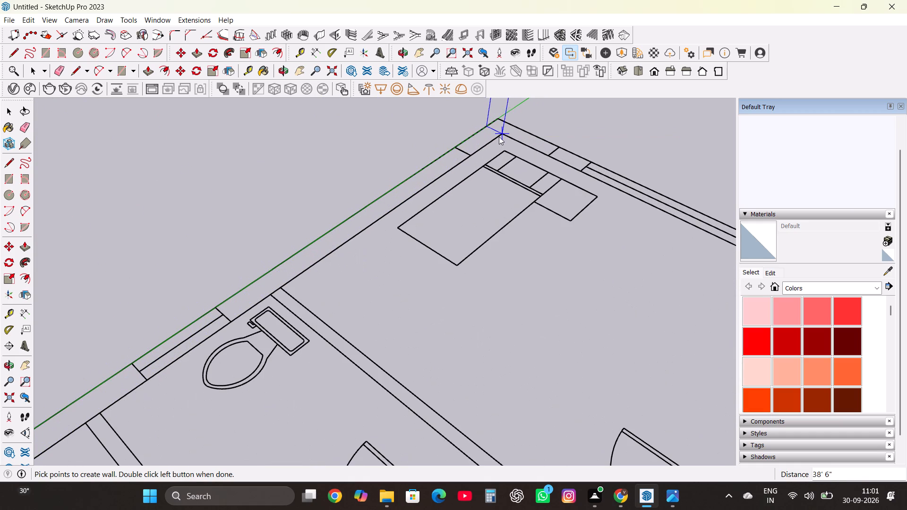
left_click(502, 133)
Continue the wall run along the rear side's inner face to the far bedroom's inner corner.
scroll(531, 157, "down", 7)
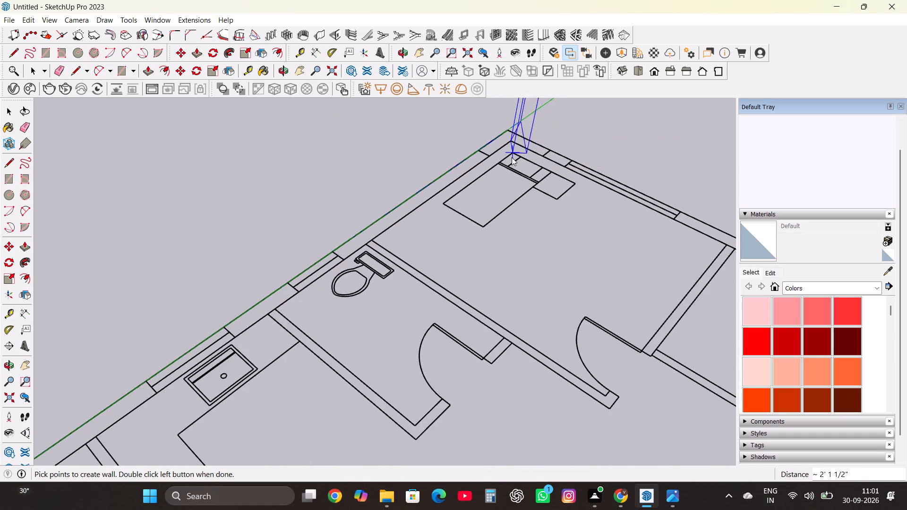
scroll(512, 157, "down", 13)
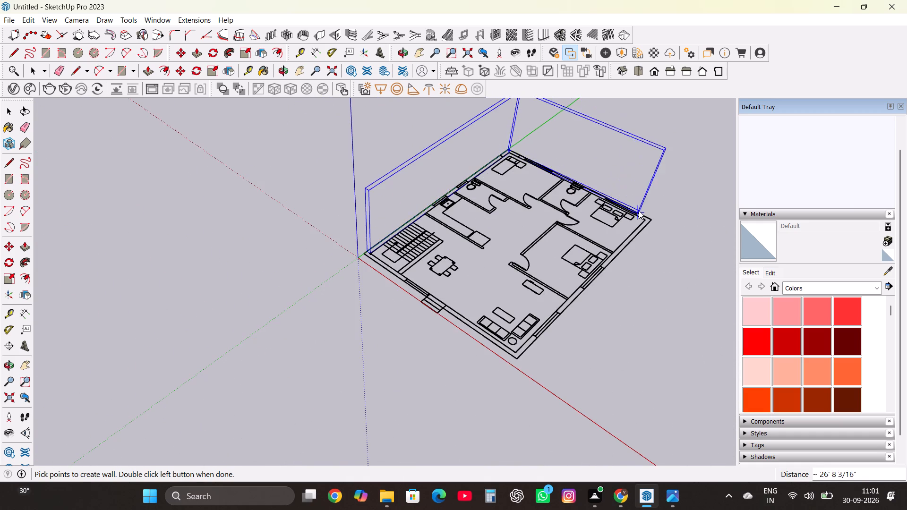
scroll(639, 211, "up", 11)
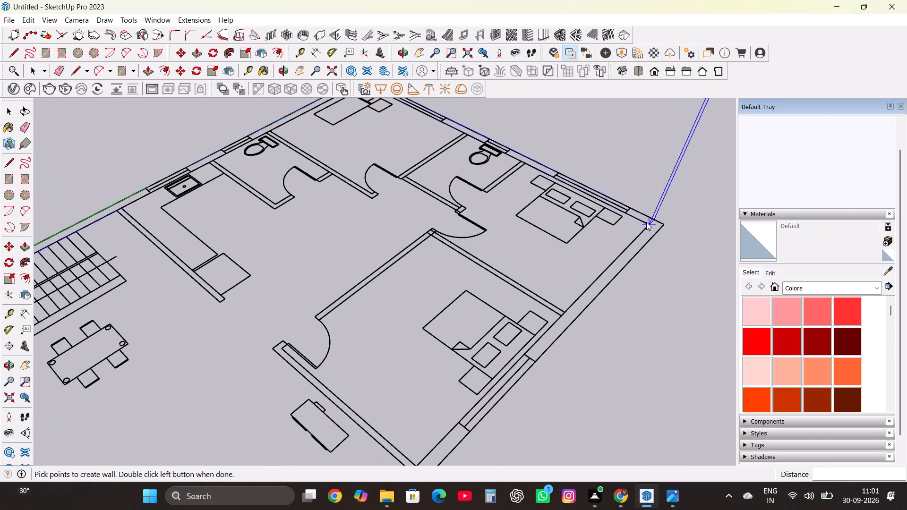
left_click(646, 222)
Continue the wall run 38' 6" along the bedroom side's inner face to the living room's front inner corner.
scroll(625, 242, "down", 8)
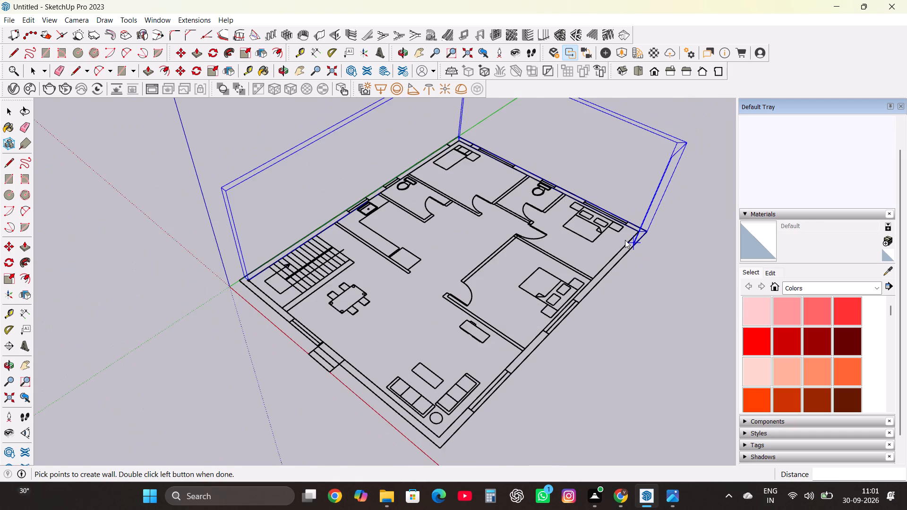
scroll(625, 240, "down", 2)
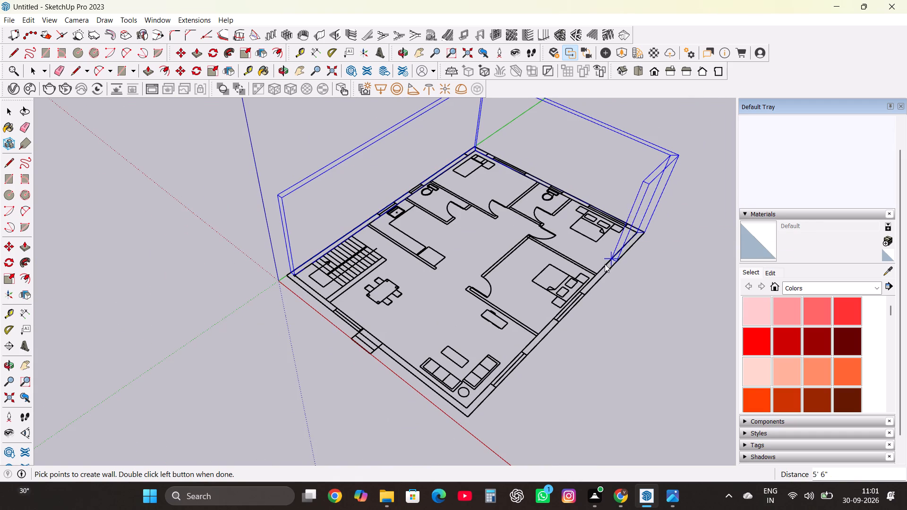
scroll(552, 330, "down", 4)
scroll(508, 368, "up", 8)
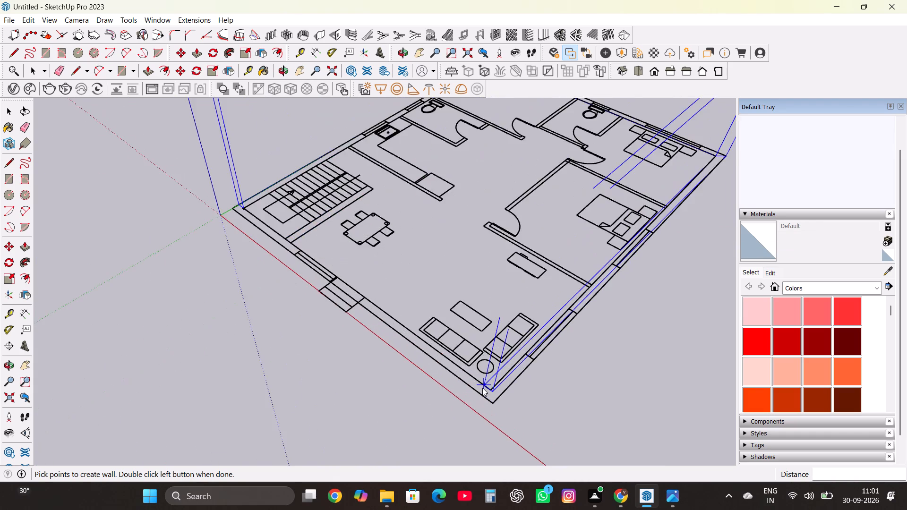
scroll(482, 388, "up", 5)
left_click(499, 388)
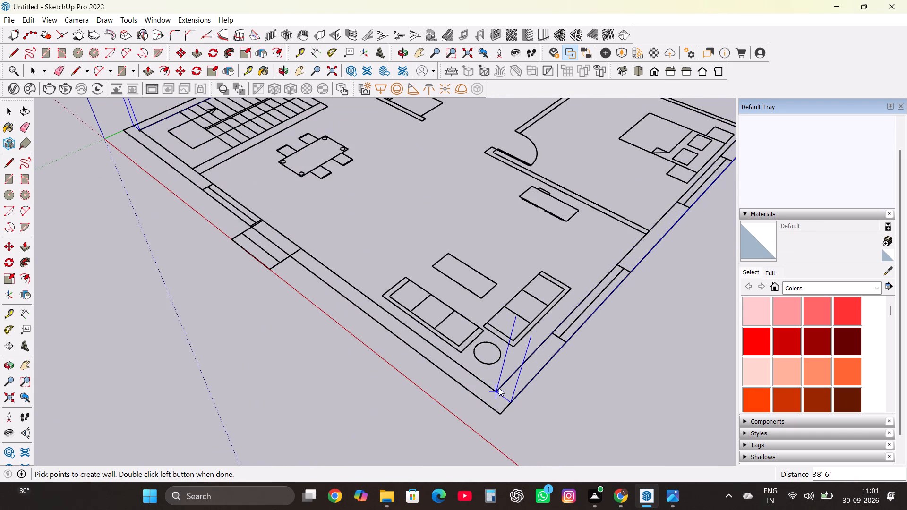
Run the last wall 29' 3" along the front side's inner face to the staircase side's outer face and finish the enclosure.
scroll(534, 368, "down", 9)
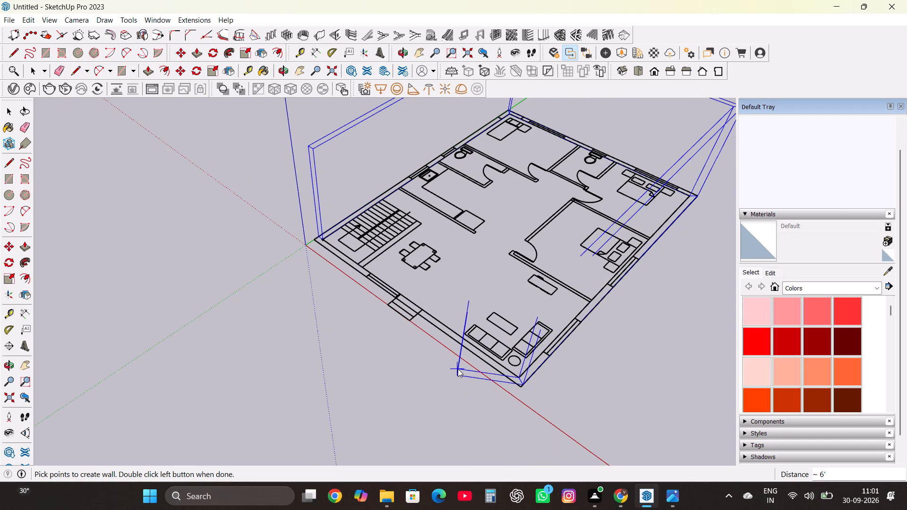
scroll(458, 369, "down", 7)
middle_click(426, 374)
middle_click_drag(426, 374, 533, 391)
middle_click_drag(546, 391, 569, 387)
middle_click_drag(575, 386, 581, 385)
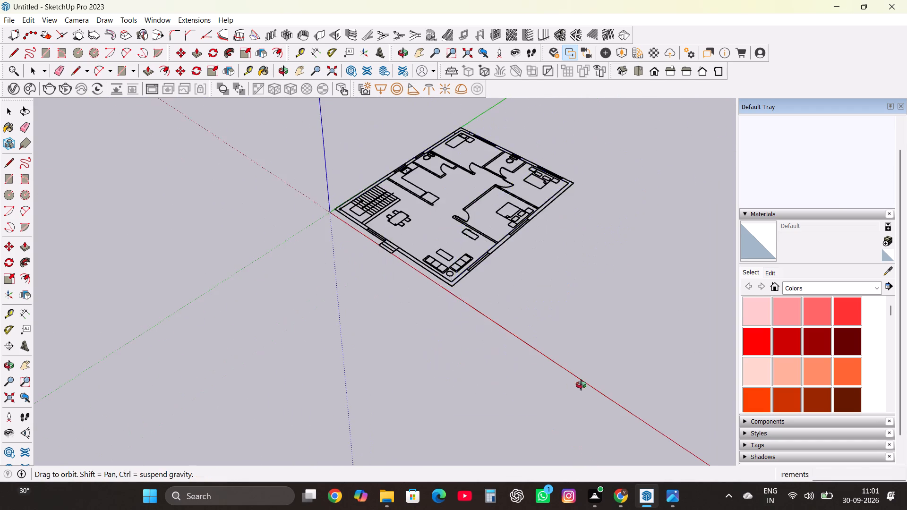
middle_click_drag(581, 385, 587, 382)
middle_click(590, 381)
middle_click(594, 381)
middle_click(595, 381)
middle_click_drag(595, 381, 644, 354)
middle_click(647, 352)
middle_click(647, 352)
middle_click(647, 352)
scroll(549, 350, "down", 11)
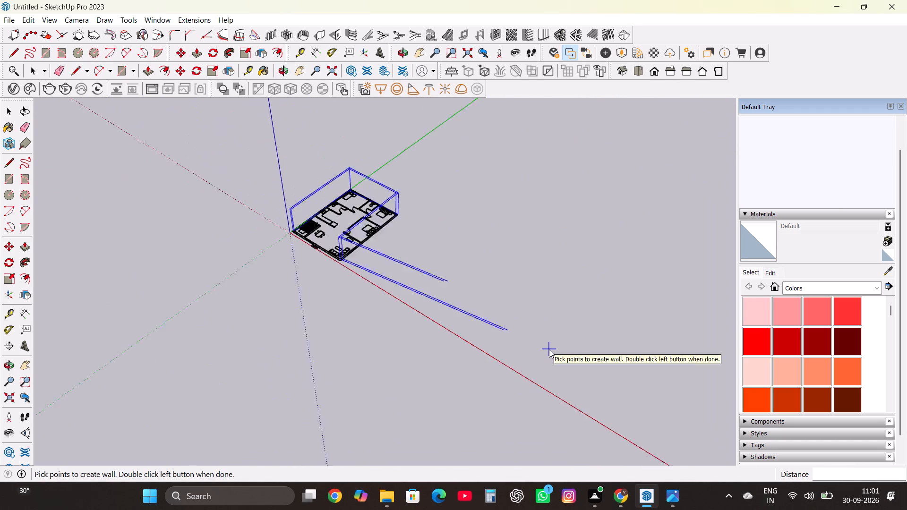
scroll(549, 349, "down", 2)
middle_click(320, 255)
middle_click(323, 258)
middle_click_drag(327, 262, 510, 276)
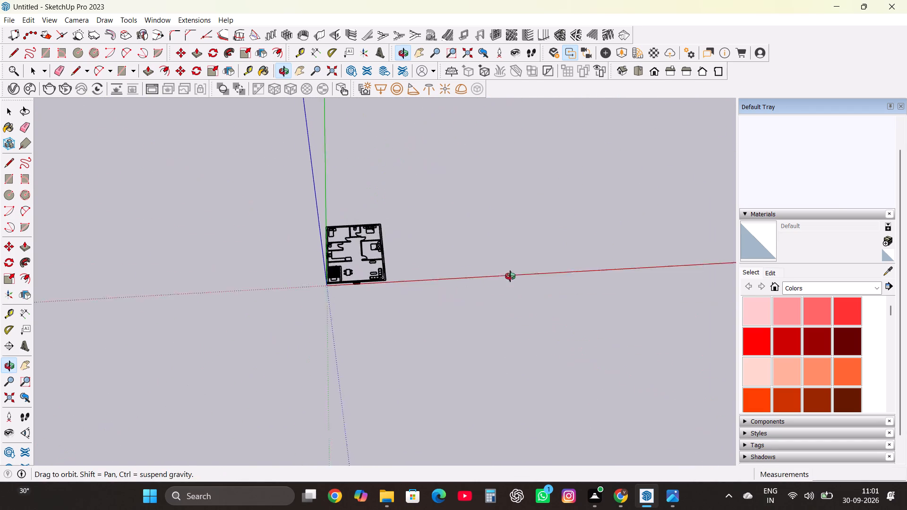
middle_click_drag(510, 276, 566, 247)
scroll(329, 285, "up", 7)
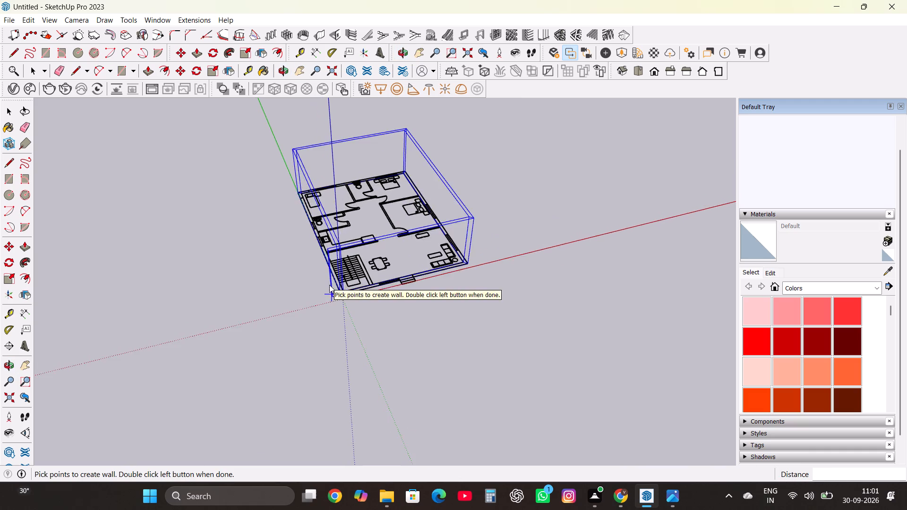
scroll(329, 285, "up", 20)
scroll(329, 285, "up", 2)
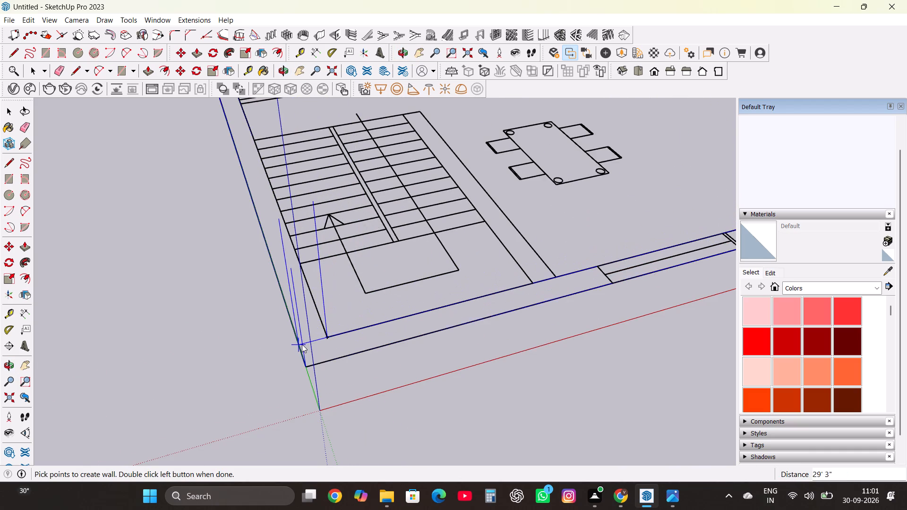
left_click(295, 342)
key("Return")
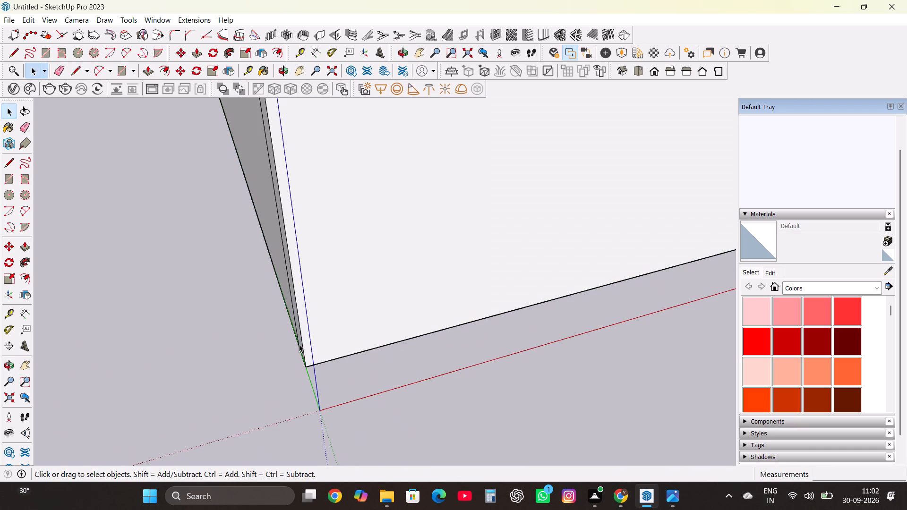
Examine the finished outer walls against the floor plan from the front, with hidden back edges temporarily shown.
scroll(281, 355, "down", 17)
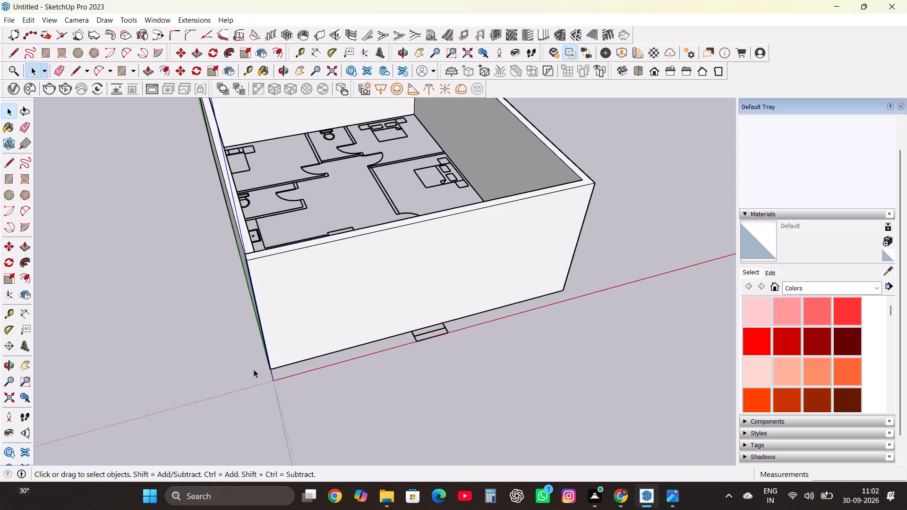
scroll(254, 369, "down", 8)
middle_click(310, 373)
middle_click_drag(309, 372, 304, 368)
middle_click_drag(301, 364, 297, 358)
middle_click(294, 355)
middle_click_drag(290, 348, 212, 281)
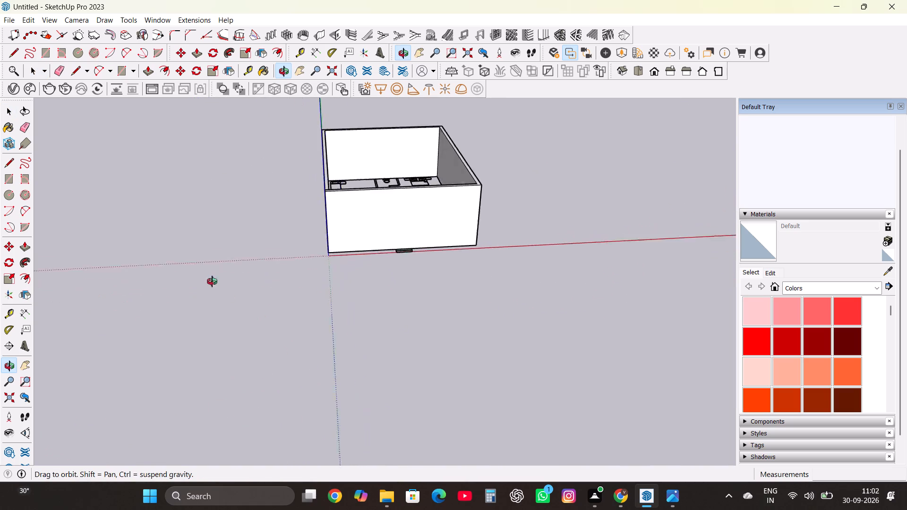
middle_click_drag(212, 281, 180, 260)
middle_click(180, 260)
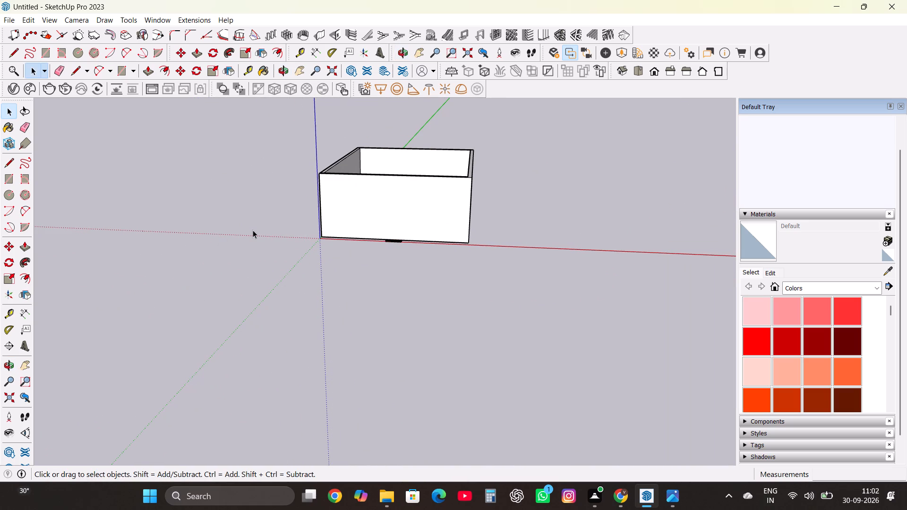
scroll(253, 230, "up", 3)
key("k")
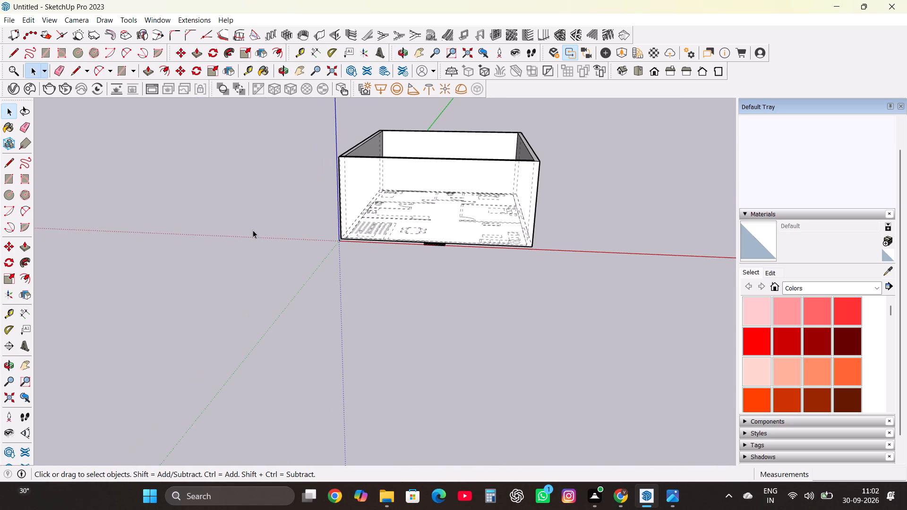
scroll(397, 202, "up", 13)
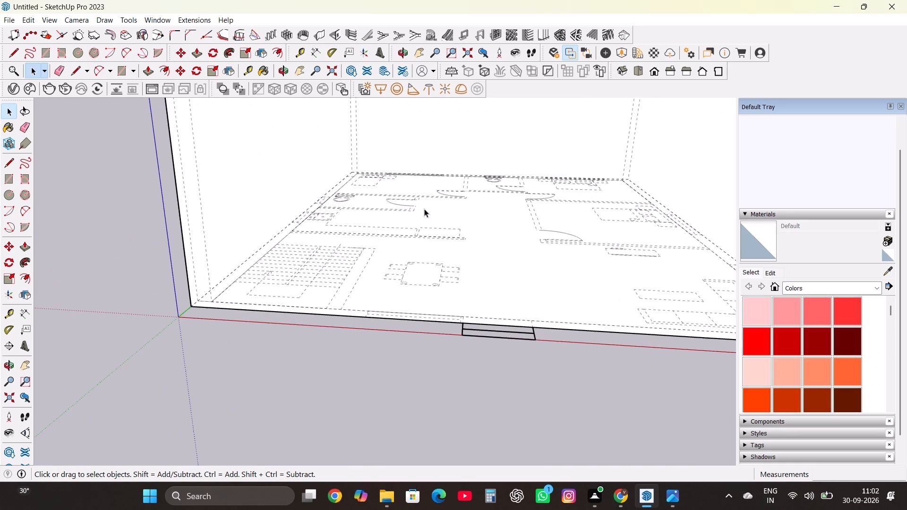
scroll(339, 209, "down", 3)
middle_click_drag(417, 238, 390, 388)
middle_click(390, 388)
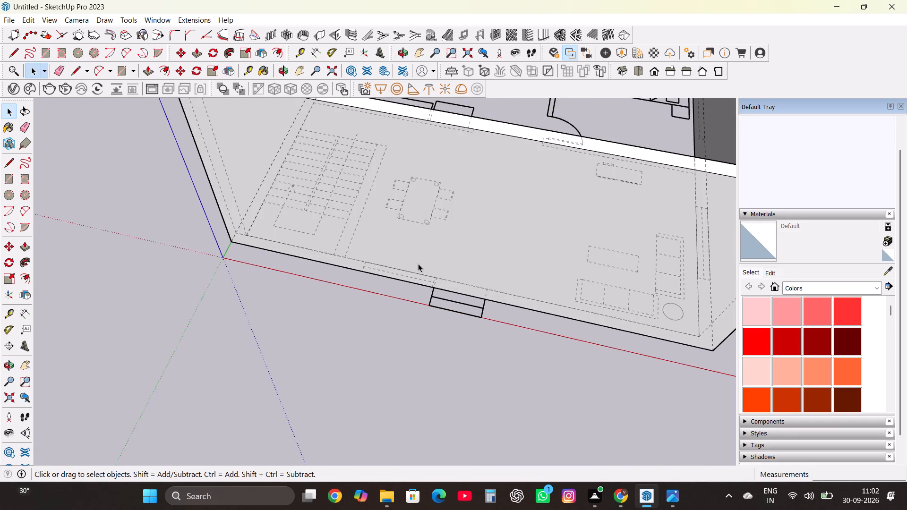
scroll(418, 263, "up", 10)
scroll(398, 324, "down", 9)
middle_click_drag(394, 356, 443, 332)
scroll(345, 341, "down", 4)
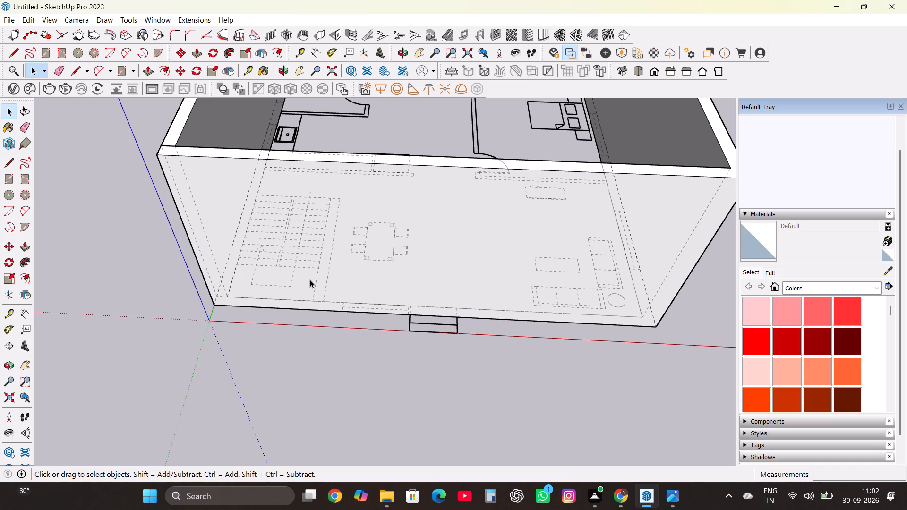
scroll(304, 280, "down", 10)
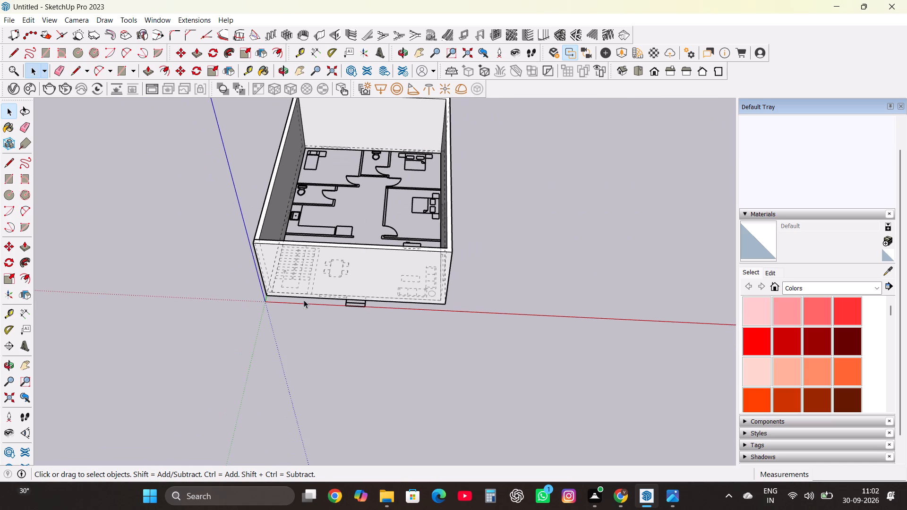
key("k")
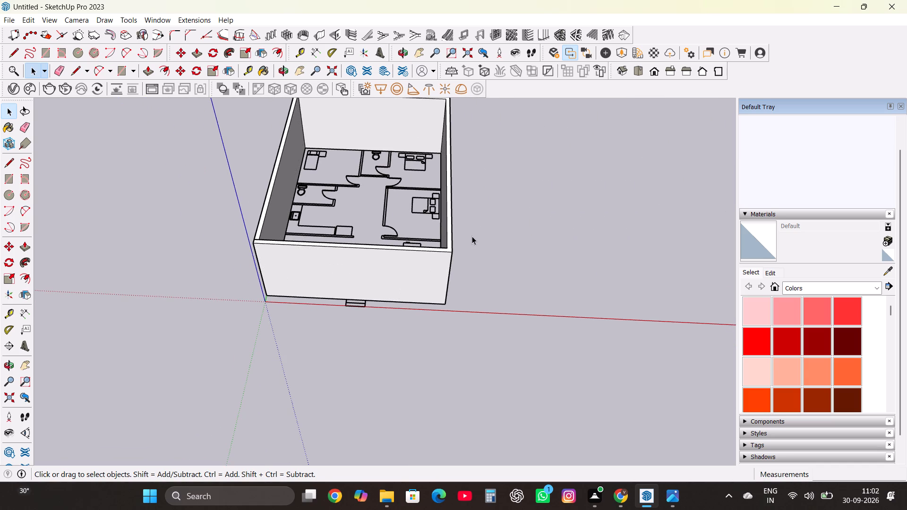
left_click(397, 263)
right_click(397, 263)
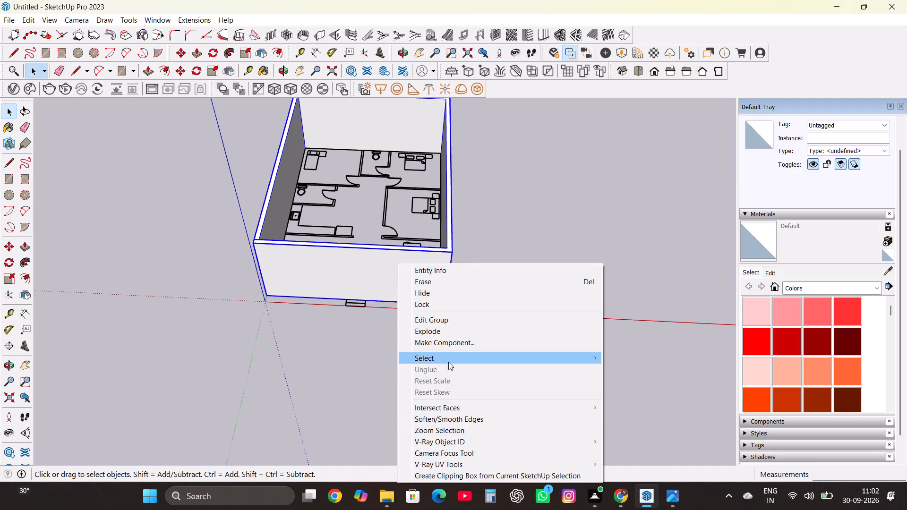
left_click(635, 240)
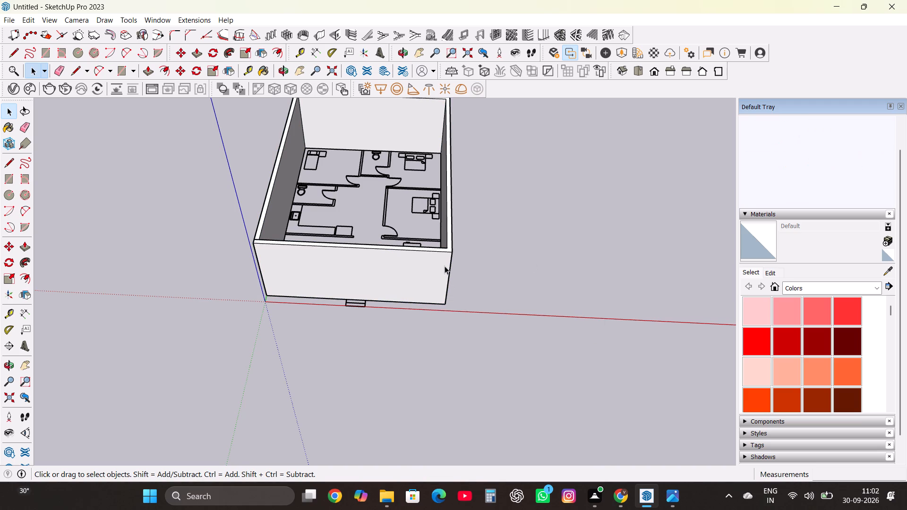
Group all the connected wall geometry inside the existing wall group, and leave the group's editing mode.
double_click(445, 266)
left_click(445, 266)
triple_click(445, 266)
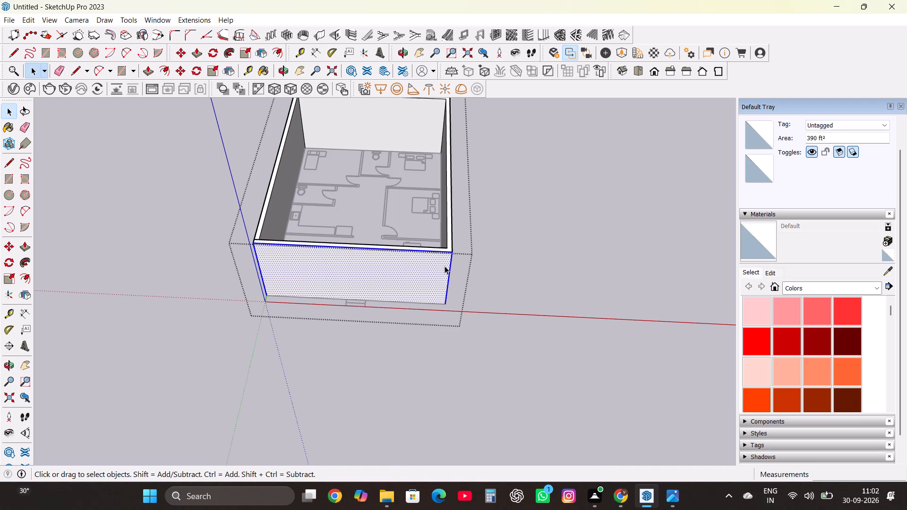
right_click(437, 260)
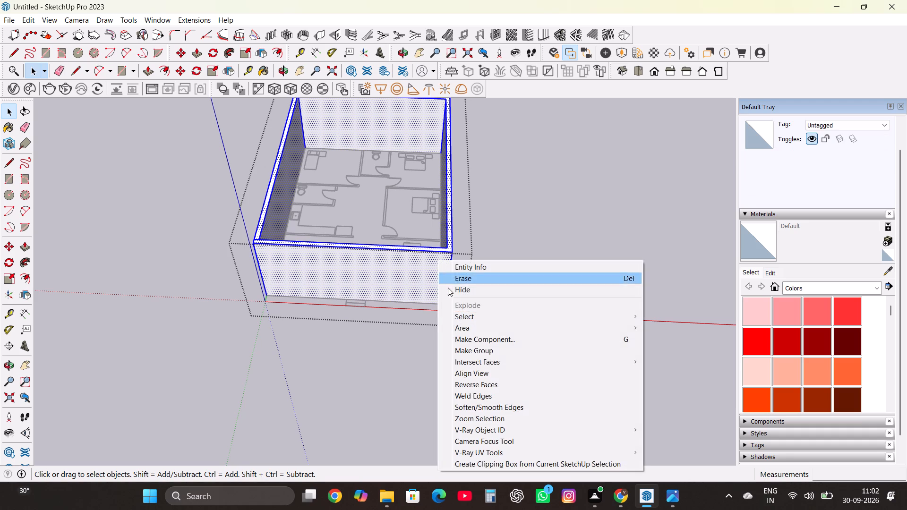
left_click(464, 348)
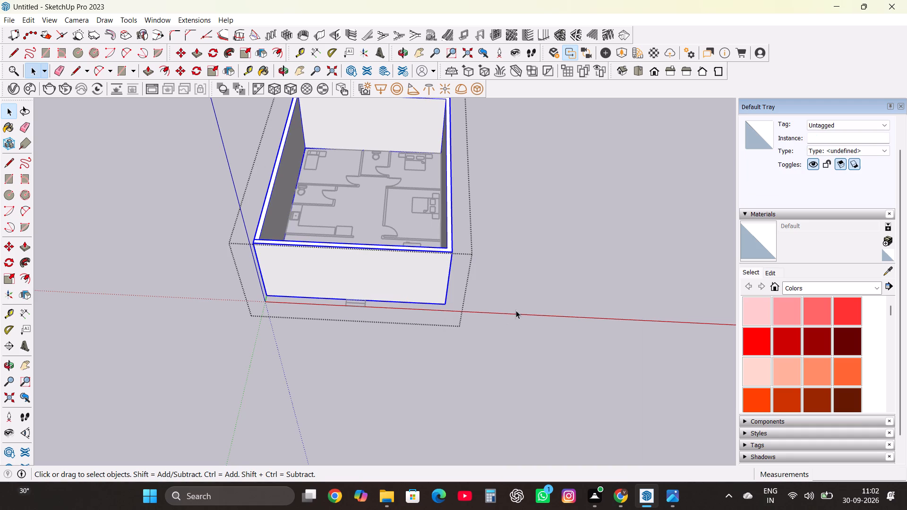
left_click(534, 286)
triple_click(435, 278)
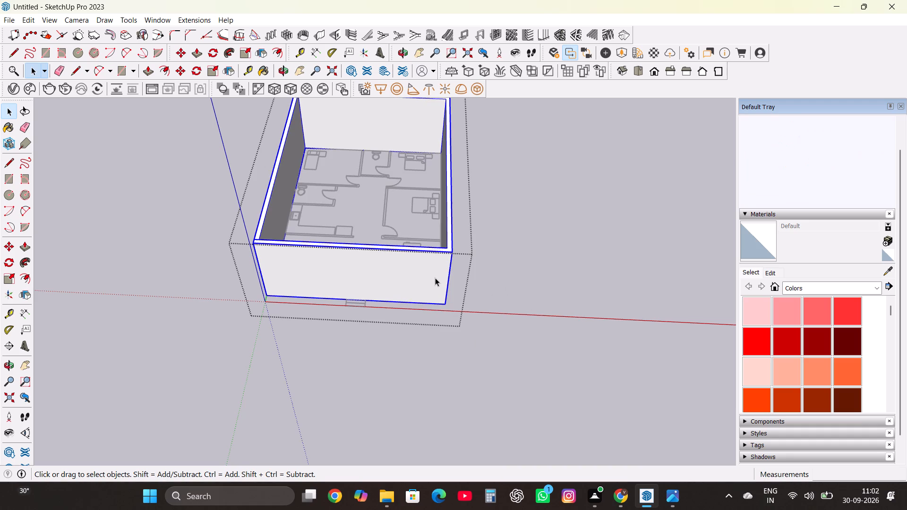
left_click(525, 255)
Move the outer wall group from its front bedroom-side corner, roughly along the red axis, clear of the floor plan.
left_click(429, 268)
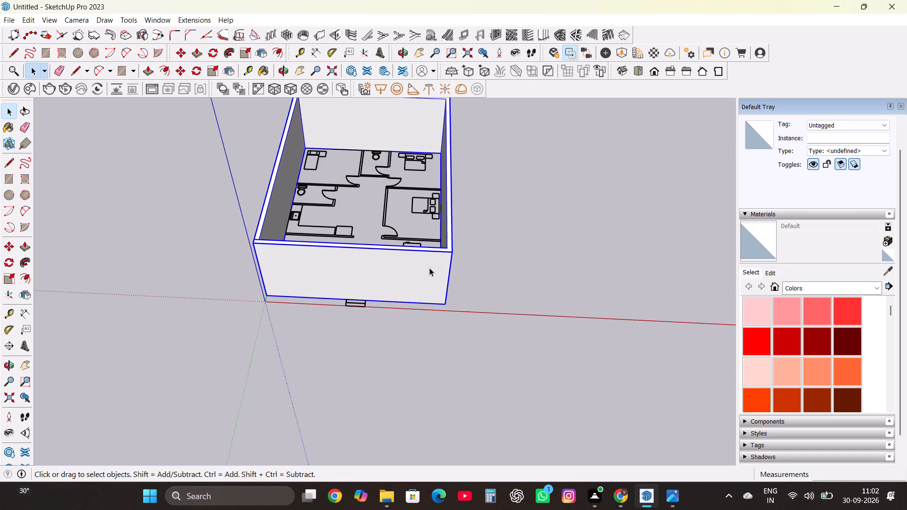
key("m")
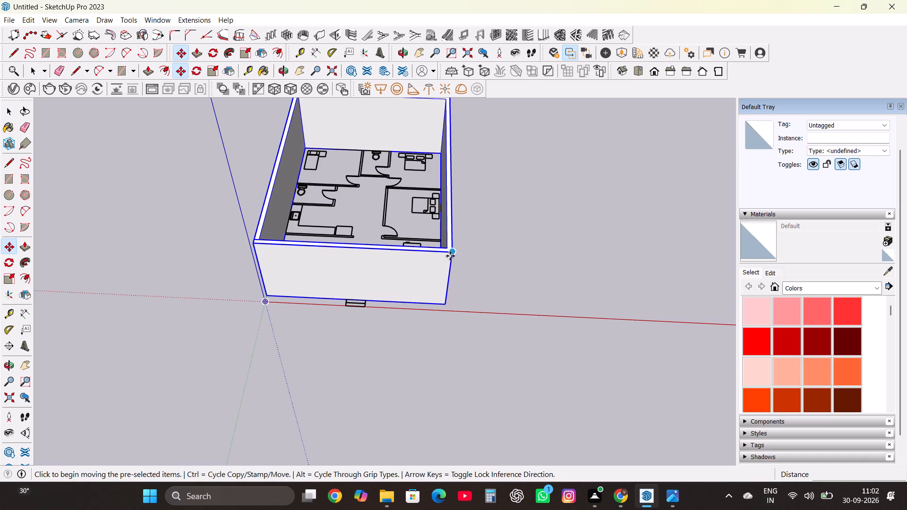
left_click(444, 308)
scroll(444, 308, "down", 2)
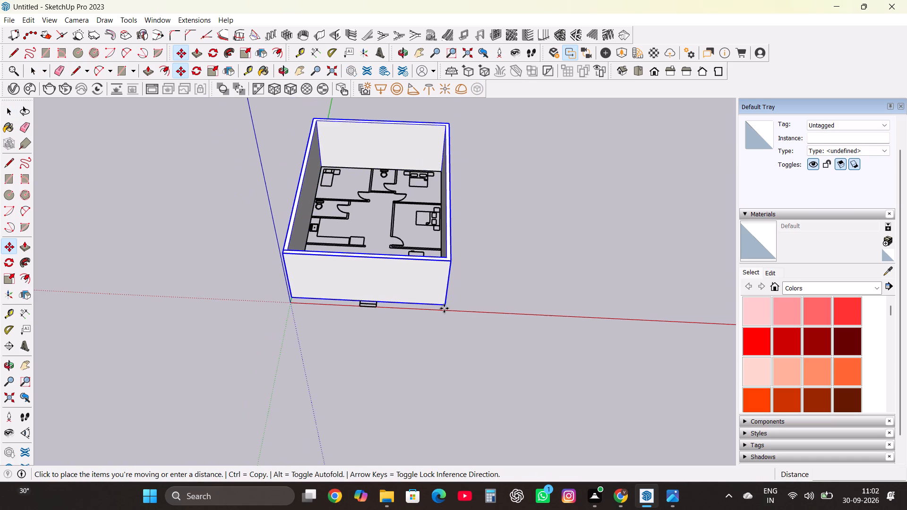
scroll(651, 320, "up", 2)
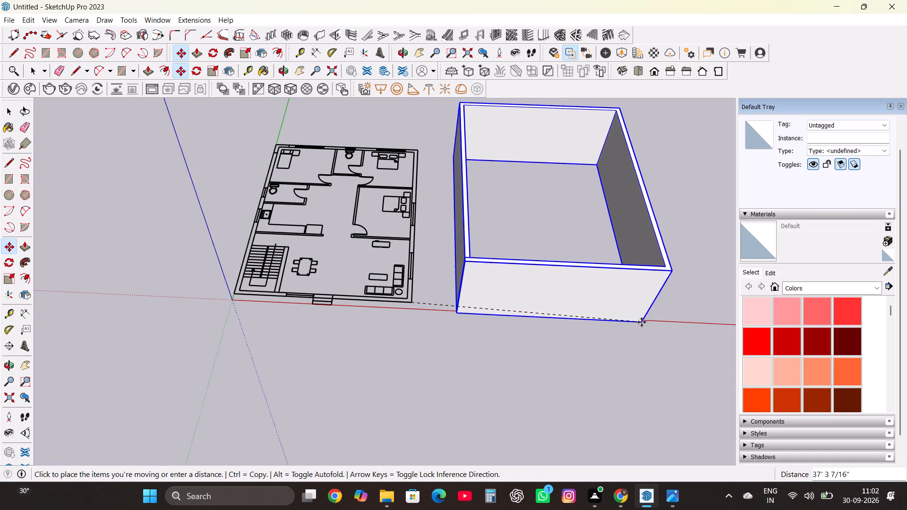
left_click(651, 317)
scroll(610, 316, "down", 3)
scroll(428, 338, "up", 3)
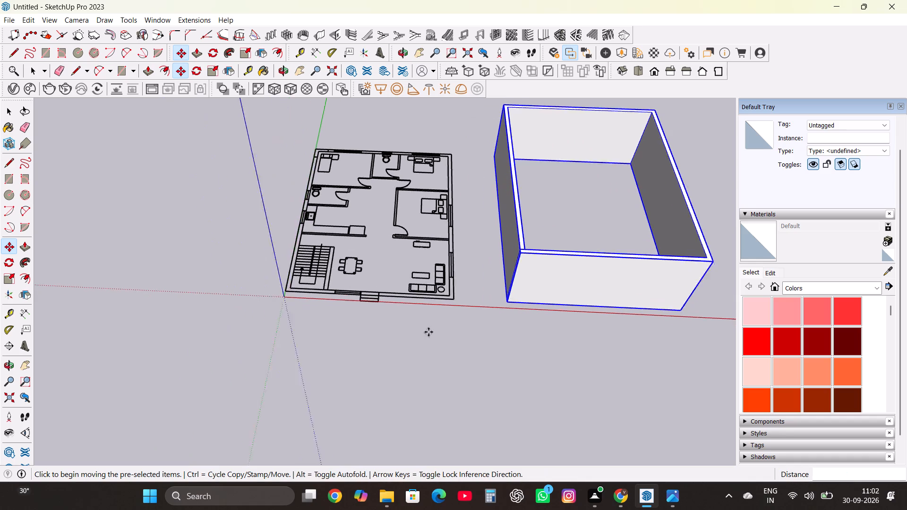
scroll(428, 332, "up", 5)
key("space")
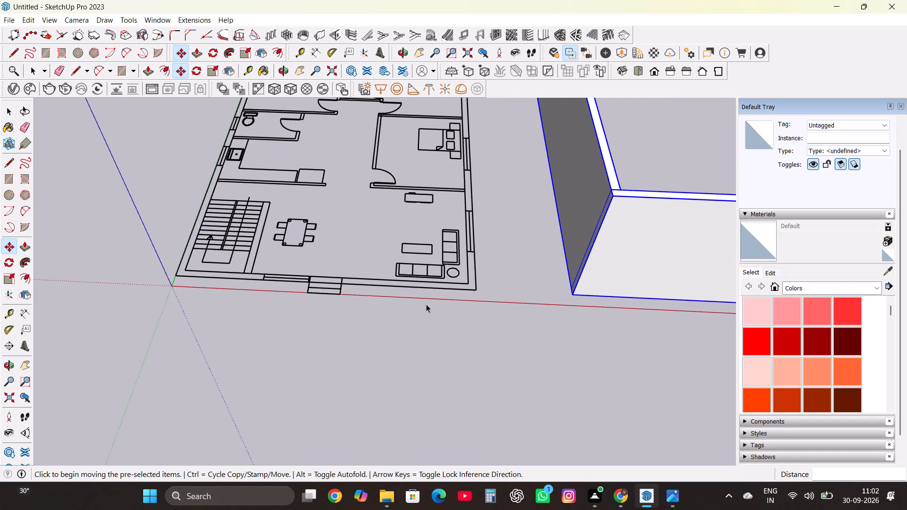
key("space")
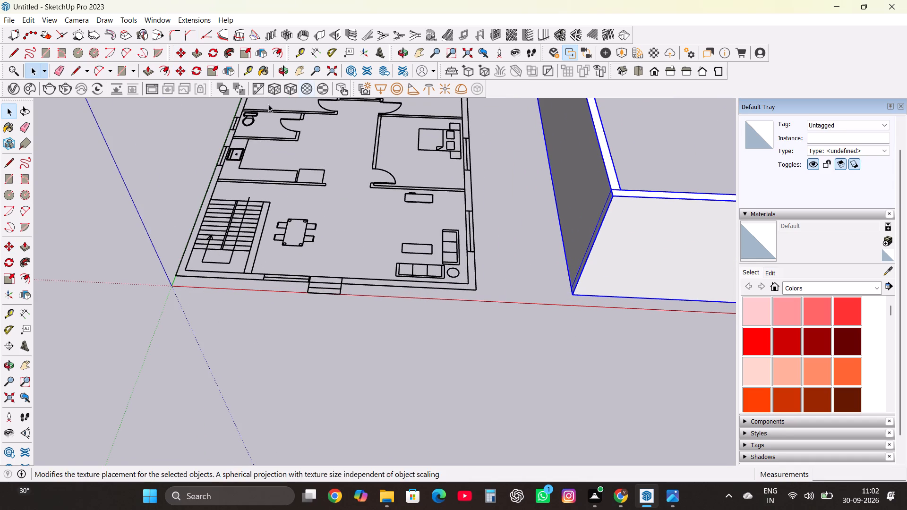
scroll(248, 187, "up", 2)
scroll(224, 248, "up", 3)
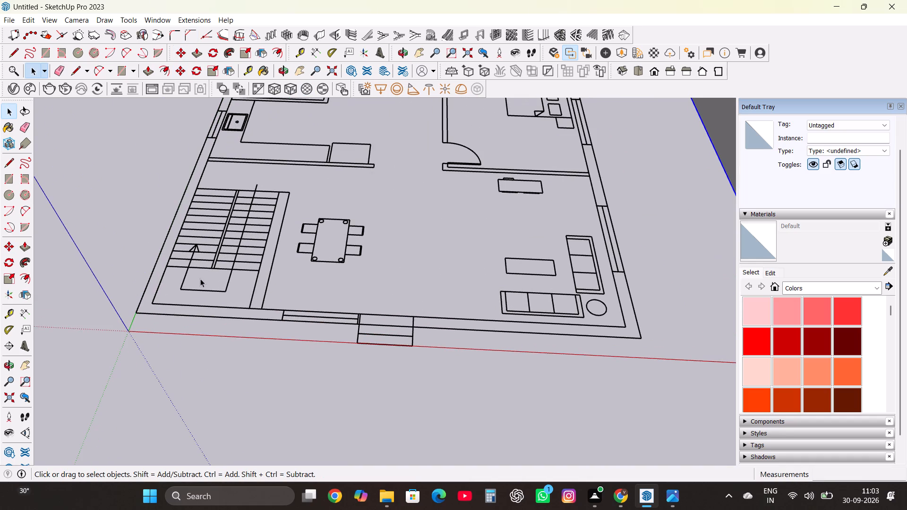
Measure the staircase's overall width on the floor plan, from the outer wall's inner face to the far top corner of its side wall.
scroll(200, 279, "down", 3)
middle_click(202, 292)
middle_click(202, 292)
middle_click(203, 292)
middle_click_drag(205, 292, 223, 290)
middle_click_drag(230, 290, 236, 289)
middle_click(236, 289)
middle_click_drag(237, 289, 249, 289)
middle_click_drag(258, 289, 270, 289)
middle_click_drag(276, 289, 283, 289)
middle_click(289, 289)
scroll(415, 238, "up", 6)
scroll(196, 263, "down", 2)
scroll(284, 248, "down", 3)
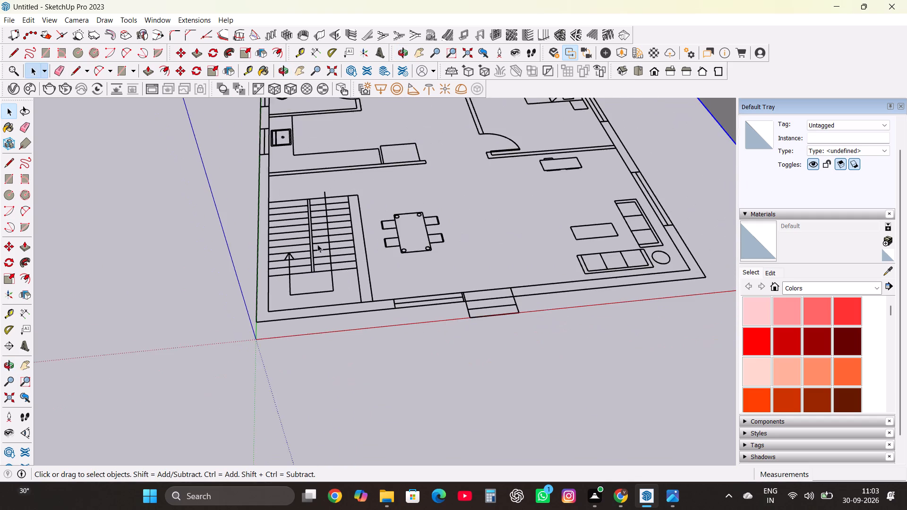
scroll(350, 227, "up", 7)
scroll(302, 262, "up", 3)
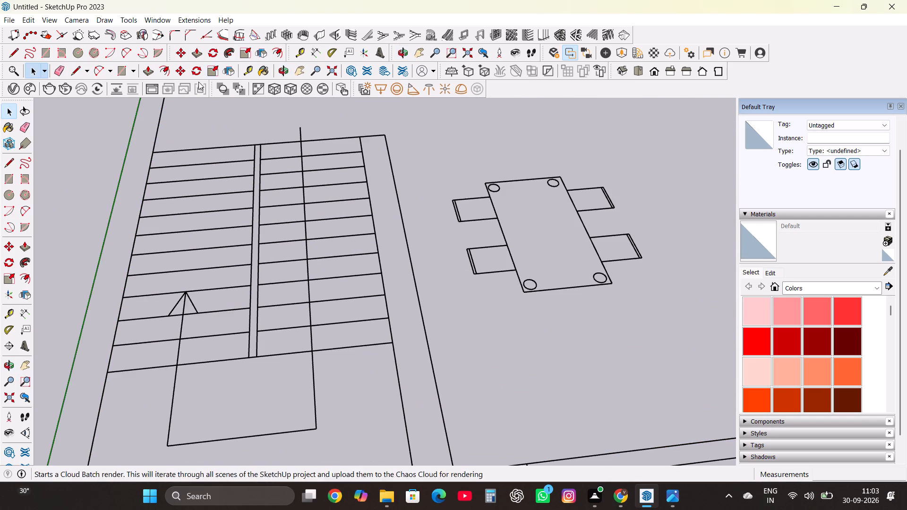
left_click(26, 313)
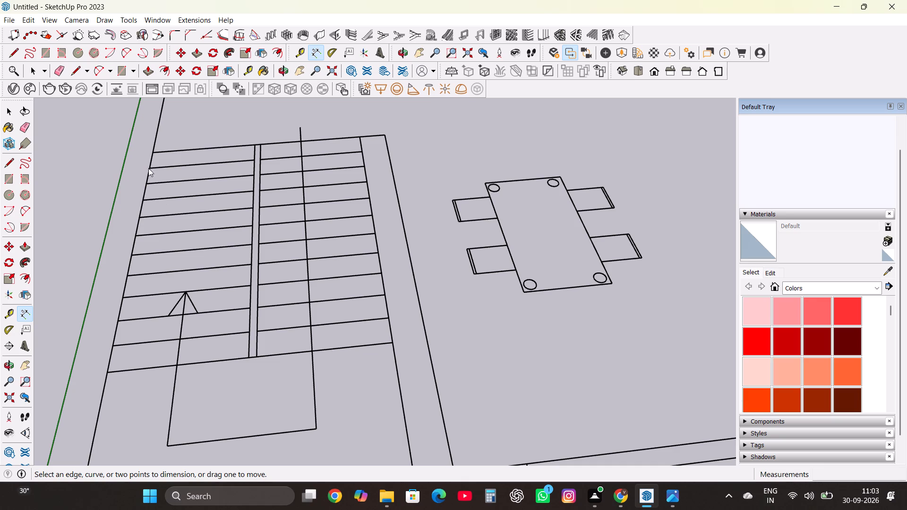
left_click(154, 151)
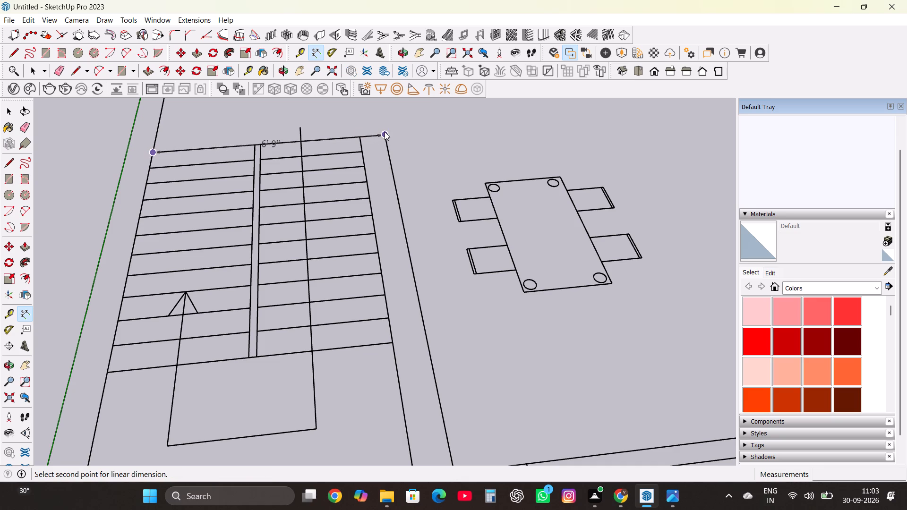
scroll(385, 132, "up", 3)
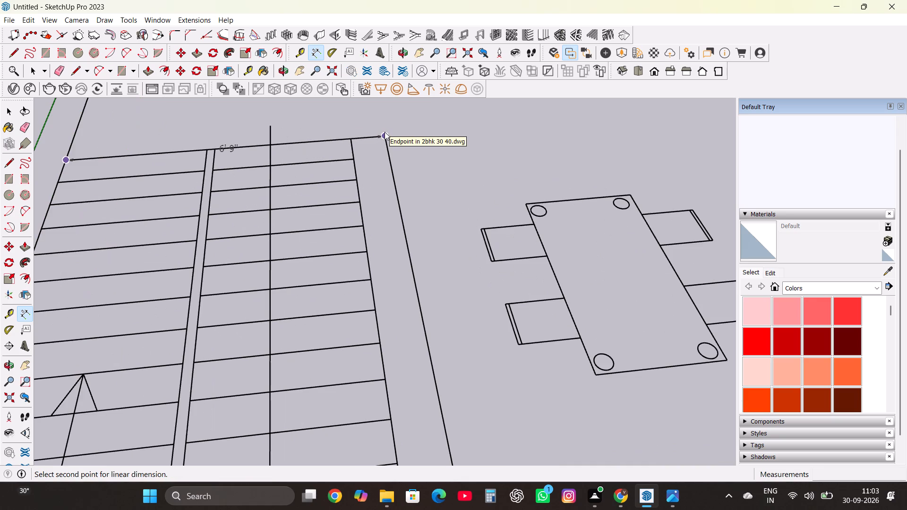
scroll(384, 132, "down", 4)
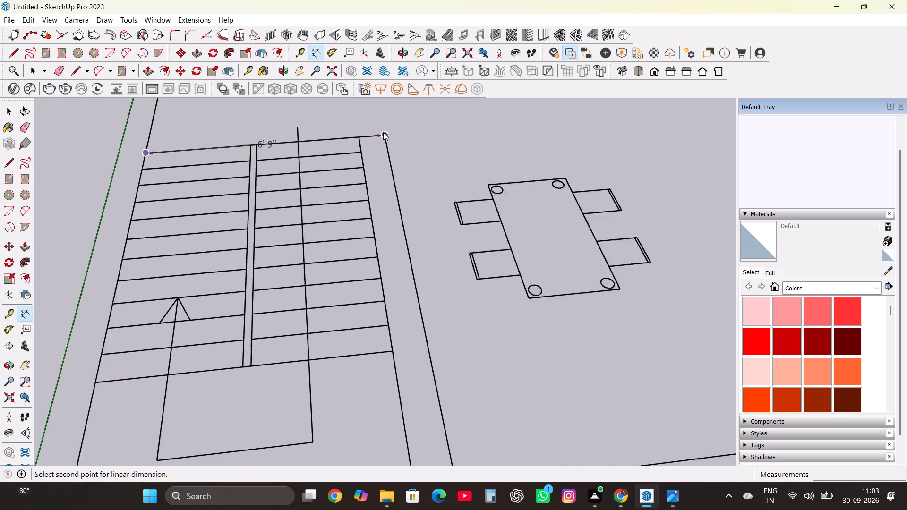
scroll(383, 132, "down", 1)
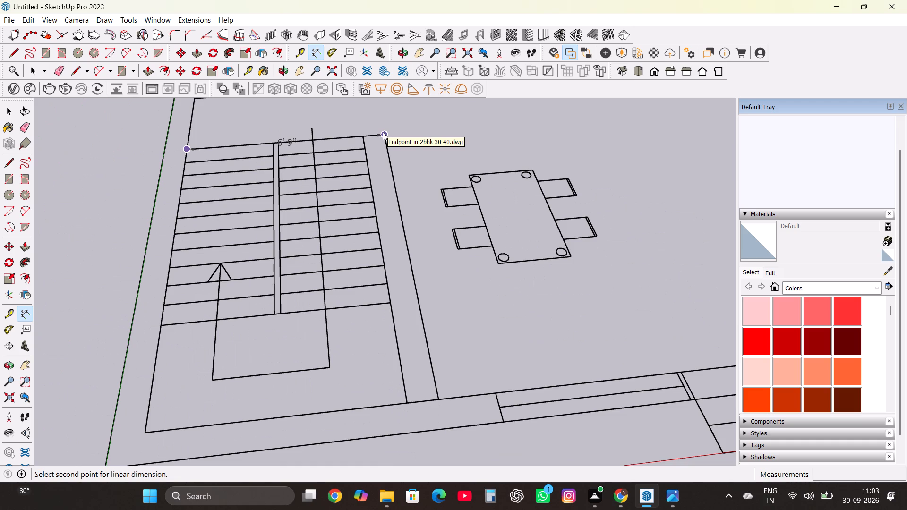
key("Escape")
key("Escape")
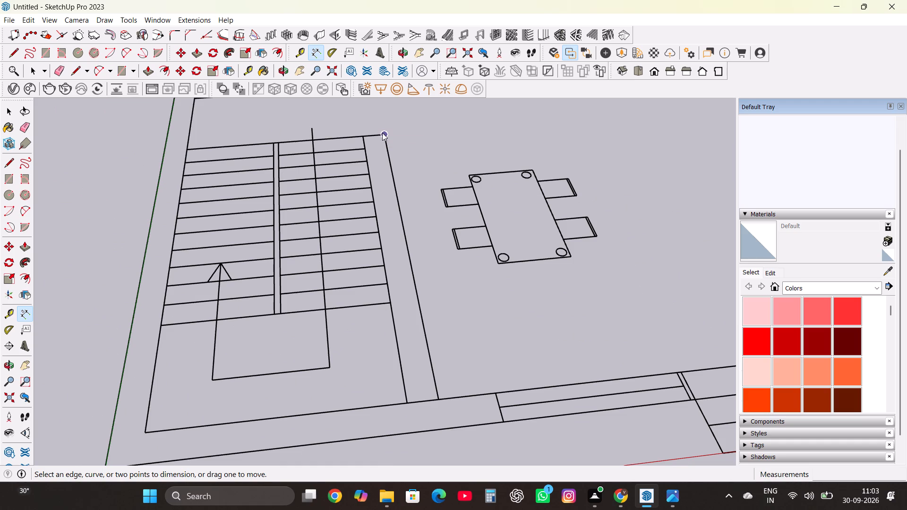
scroll(374, 147, "down", 3)
scroll(332, 187, "down", 3)
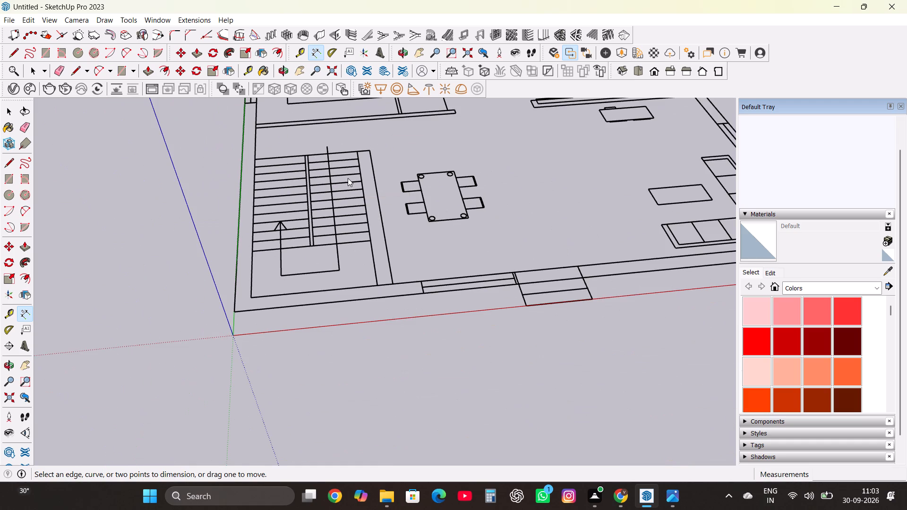
key("space")
key("space")
Compare the settings of the 1001bit two-flight staircase builders, Build Staircase 2, 4 and 3, without building any of them.
scroll(239, 196, "down", 3)
scroll(207, 257, "down", 3)
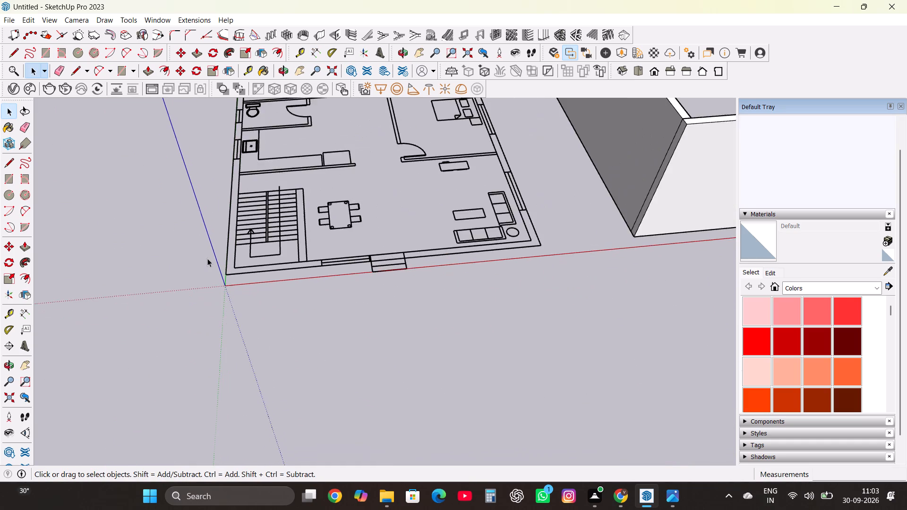
scroll(207, 258, "down", 4)
scroll(268, 253, "up", 3)
scroll(280, 163, "up", 3)
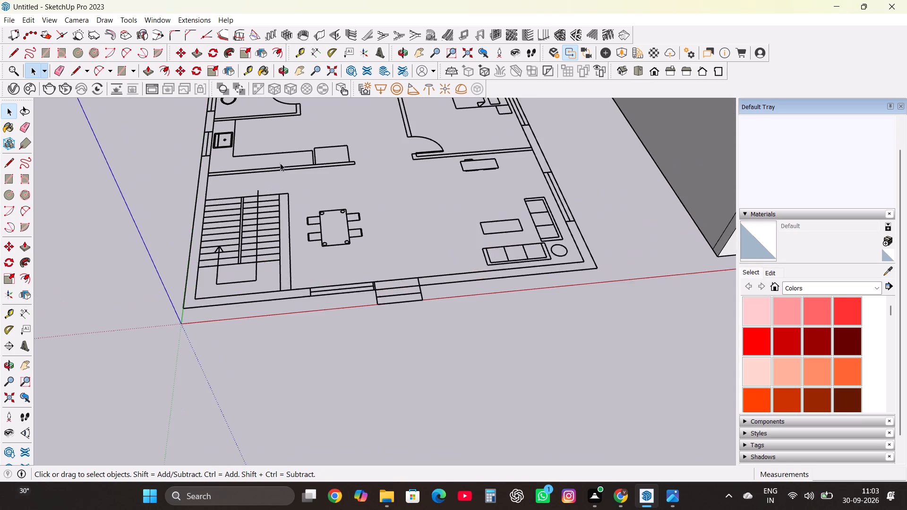
scroll(282, 131, "up", 3)
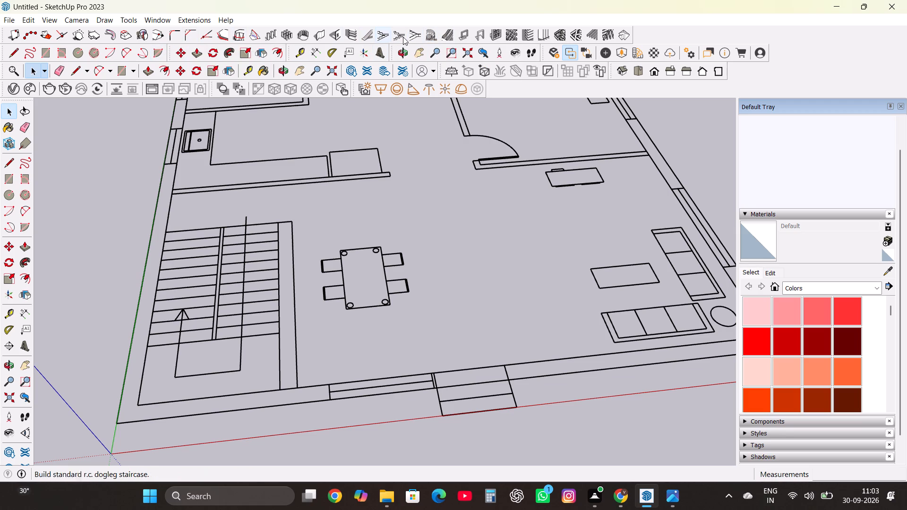
left_click(386, 35)
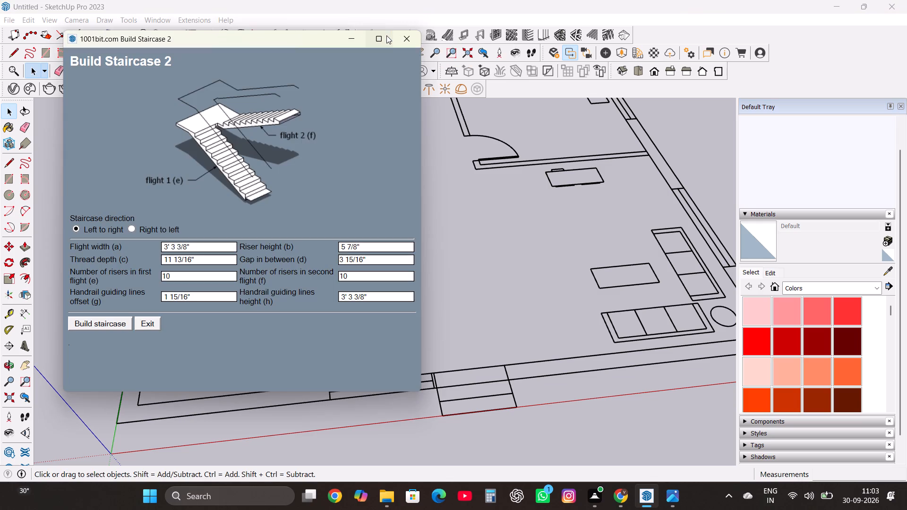
left_click(414, 47)
left_click(414, 40)
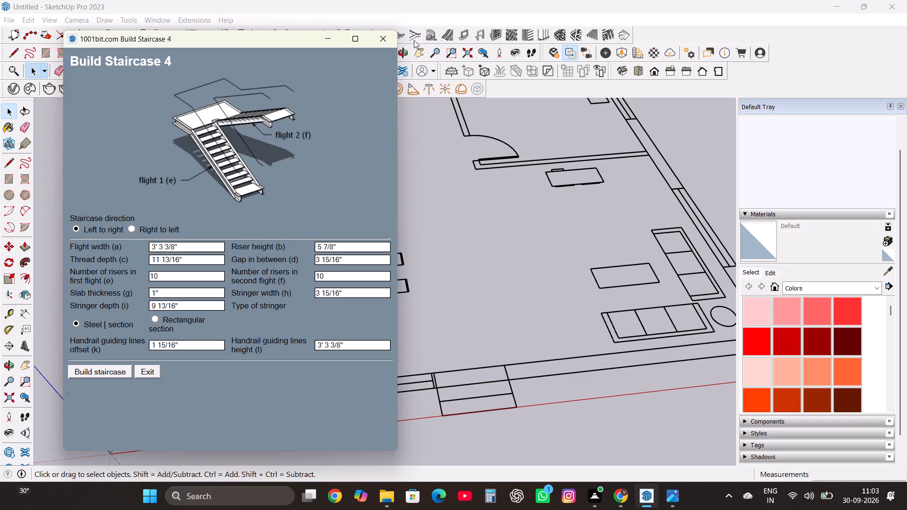
left_click(391, 42)
left_click(394, 35)
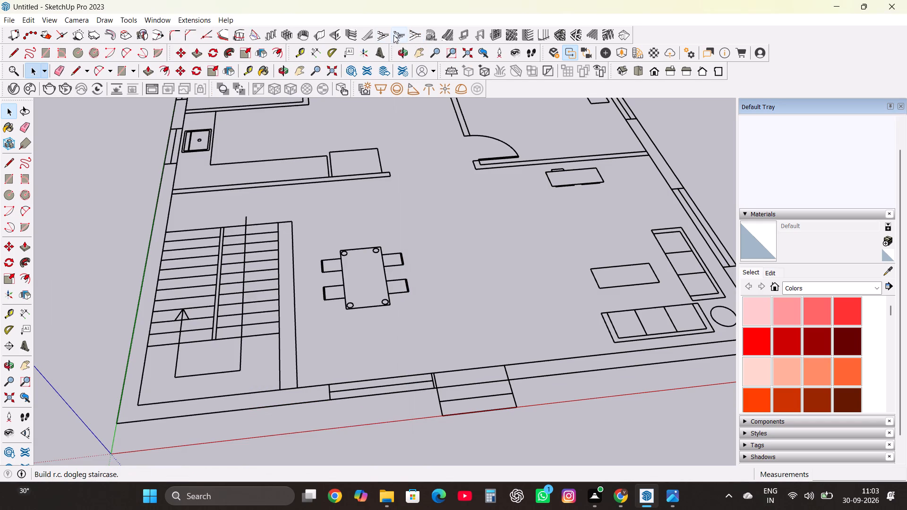
left_click(403, 35)
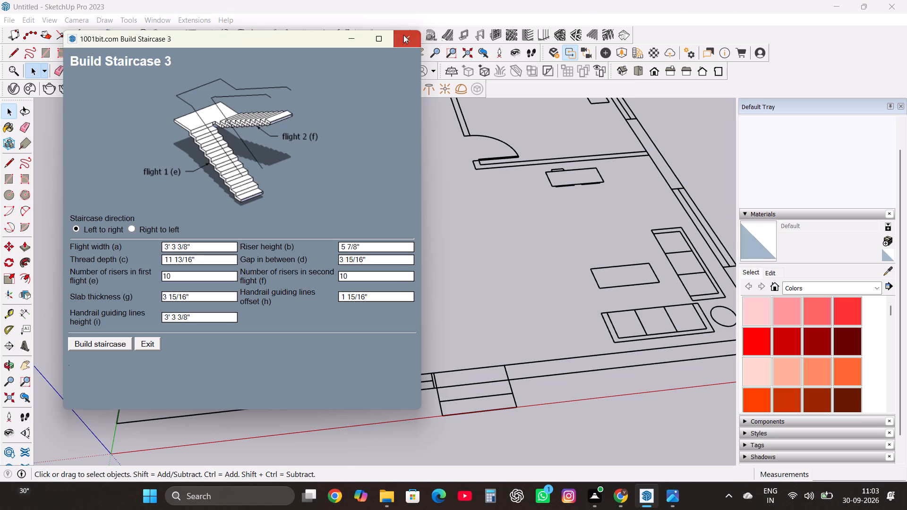
Start a single-flight 1001bit staircase and set its slab thickness to 4".
left_click(367, 38)
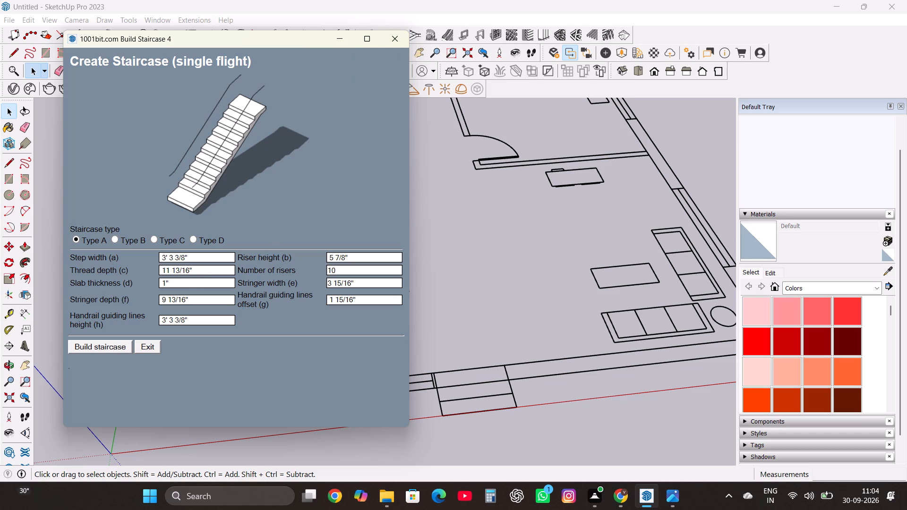
left_click(176, 286)
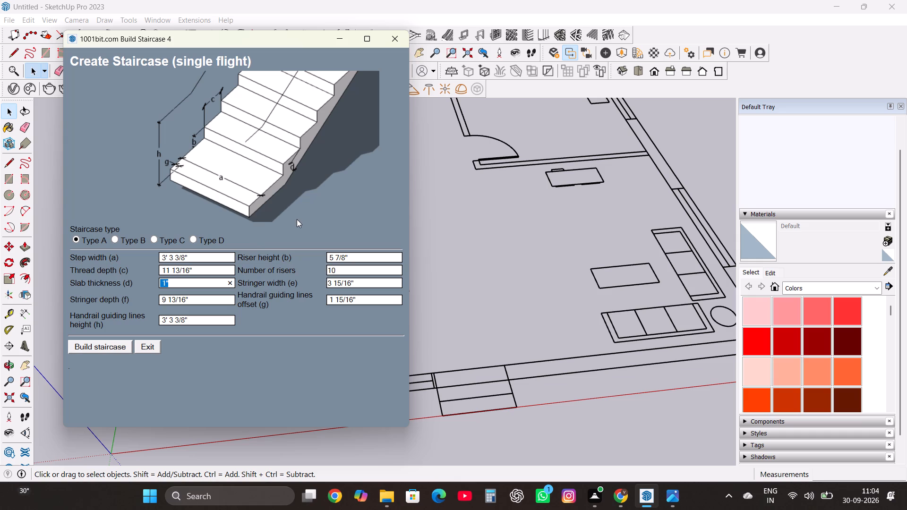
left_click(173, 283)
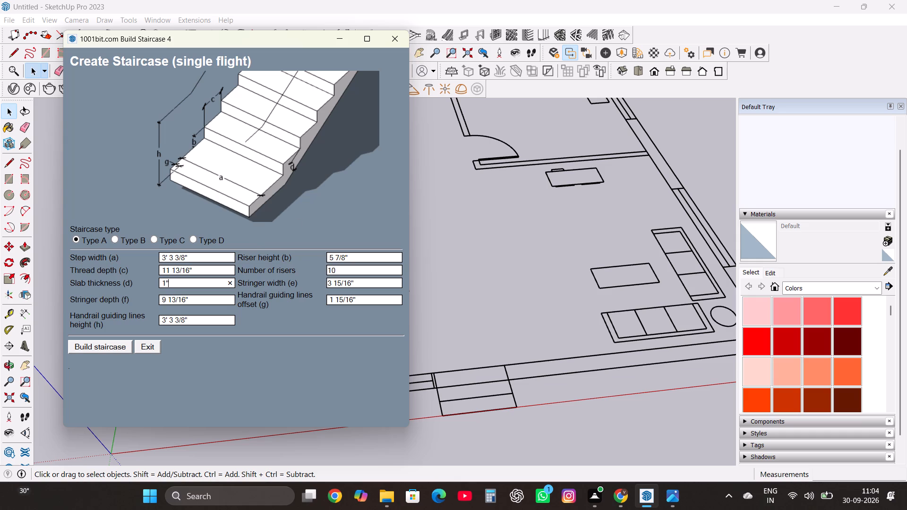
left_click(174, 283)
key("BackSpace")
key("BackSpace")
key("BackSpace")
key("BackSpace")
key("BackSpace")
key("BackSpace")
key("4")
key("shift+quotedbl")
key("Return")
Set the staircase's handrail guiding lines height and offset both to 0.
left_click(200, 317)
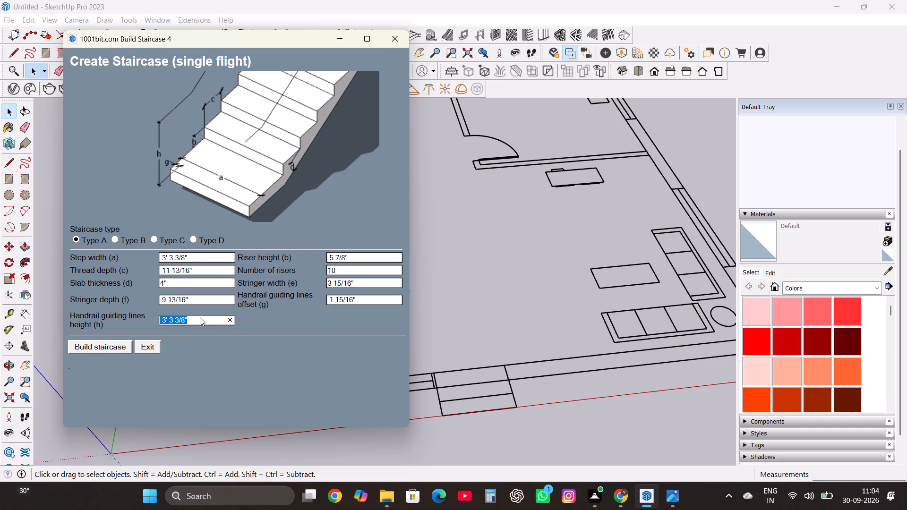
key("BackSpace")
key("0")
key("Return")
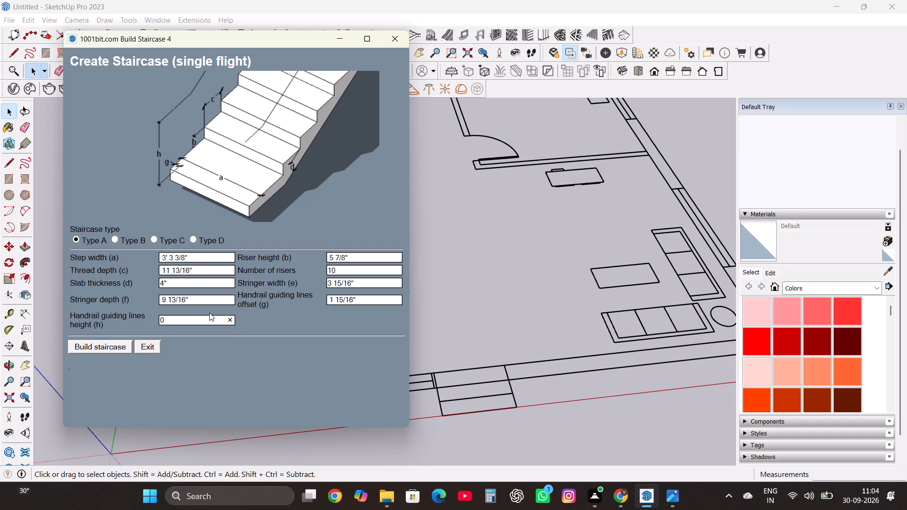
left_click(359, 299)
key("BackSpace")
key("0")
key("Return")
Set the staircase's riser height to 5" and its thread depth to 6".
left_click(353, 256)
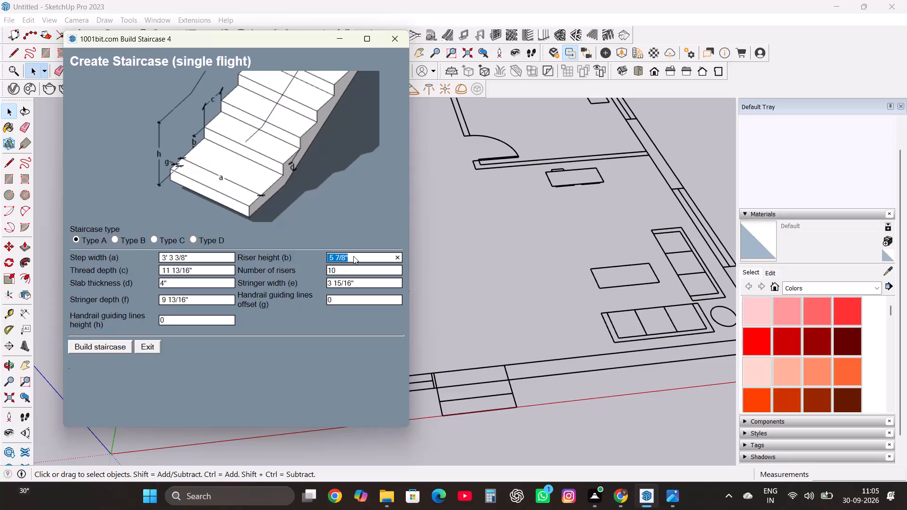
key("BackSpace")
key("6")
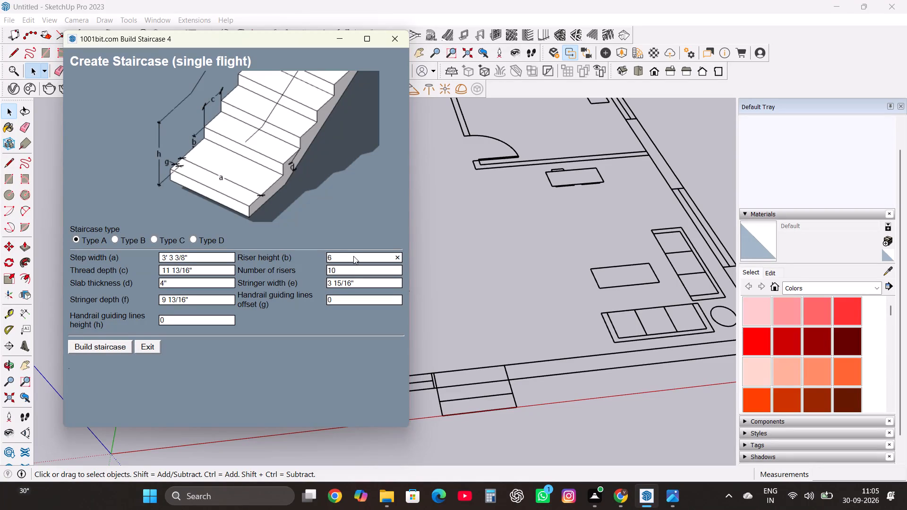
key("shift+quotedbl")
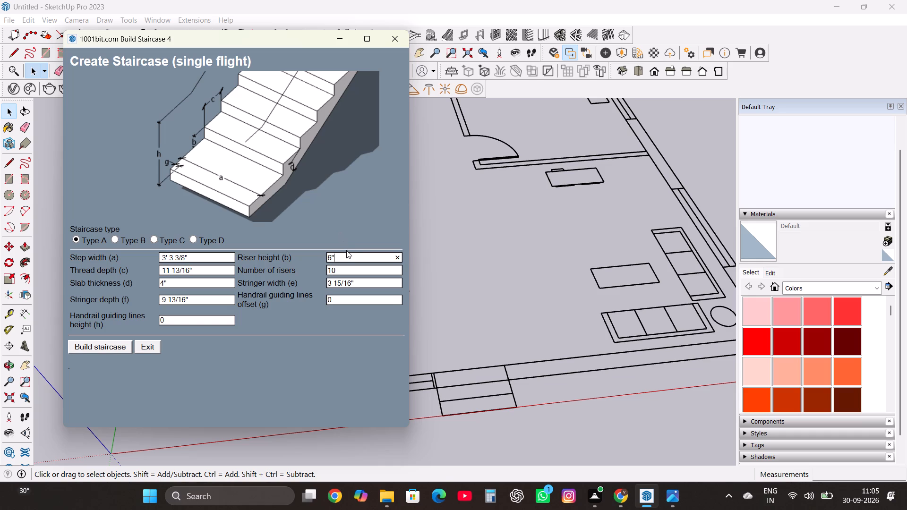
key("BackSpace")
key("5")
key("shift+quotedbl")
key("Left")
key("Left")
key("BackSpace")
left_click(202, 268)
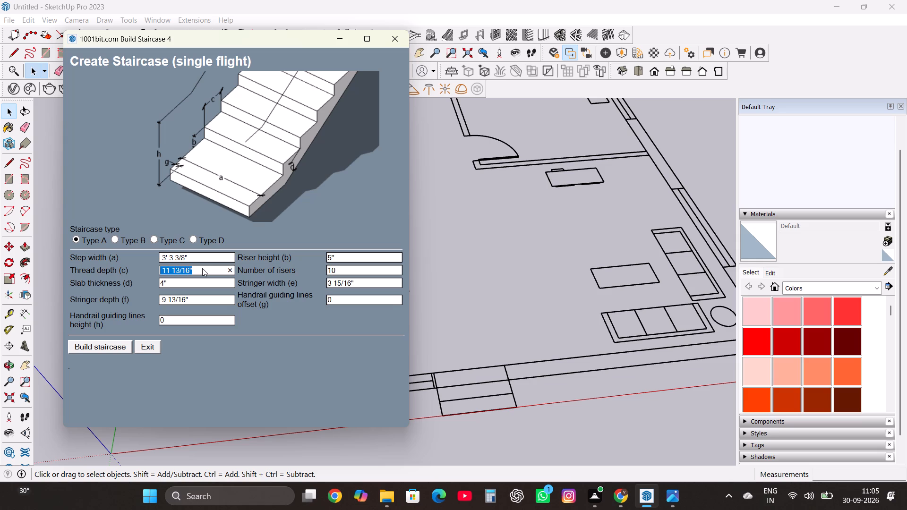
key("BackSpace")
type("6\"")
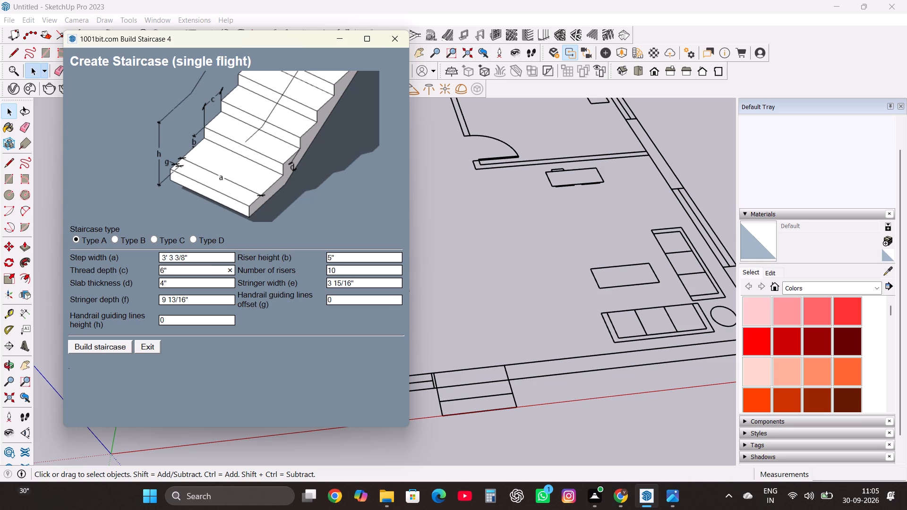
Set the staircase's step width to 3' 2".
left_click(209, 255)
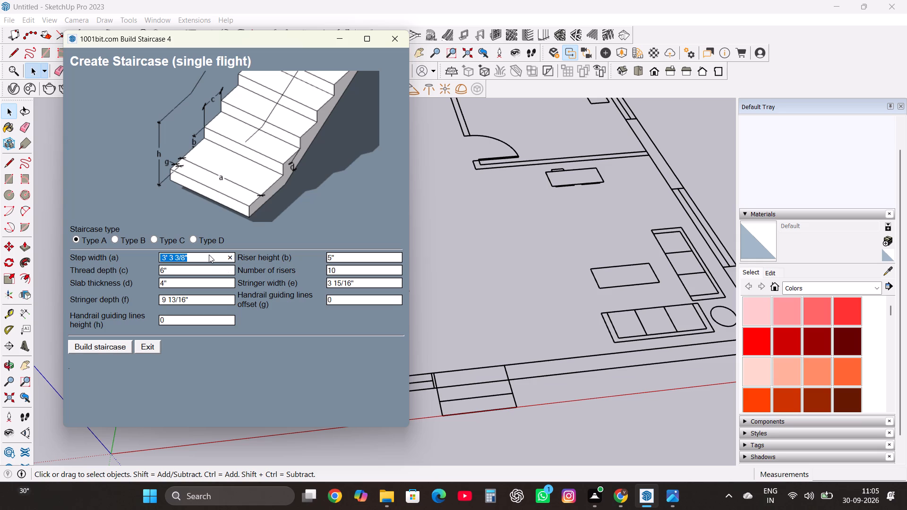
left_click(209, 255)
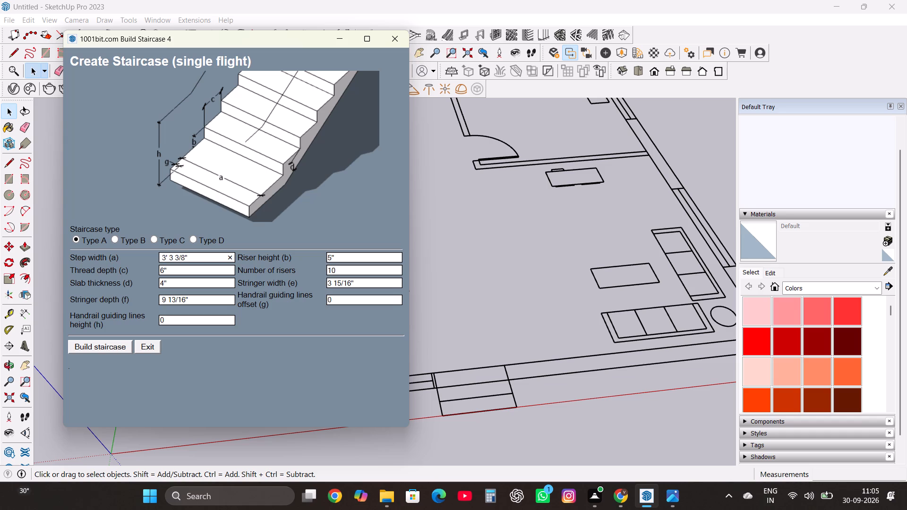
key("BackSpace")
key("BackSpace")
key("BackSpace")
key("BackSpace")
key("BackSpace")
key("BackSpace")
key("2")
key("shift+quotedbl")
Build the staircase from the outer-wall end of the plan's first stair line, running along the wall towards the inner corner beyond the landing.
left_click(109, 344)
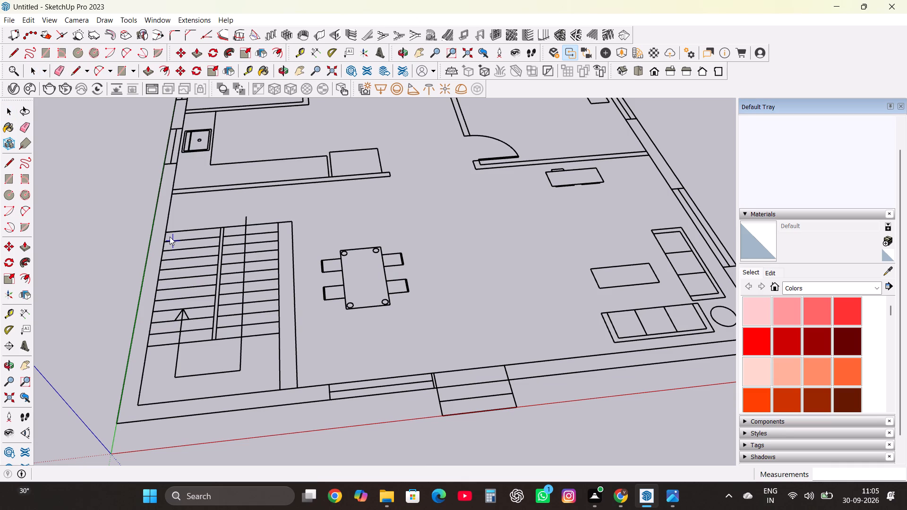
left_click(167, 232)
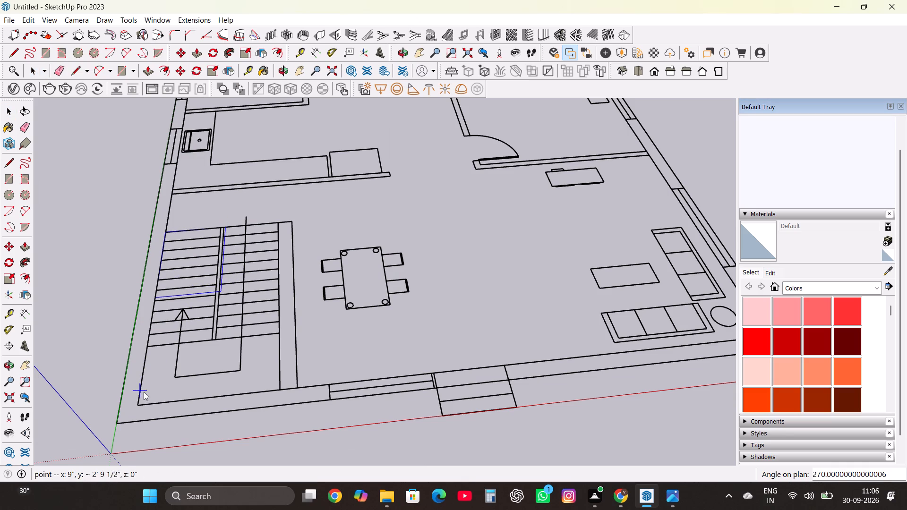
left_click(140, 400)
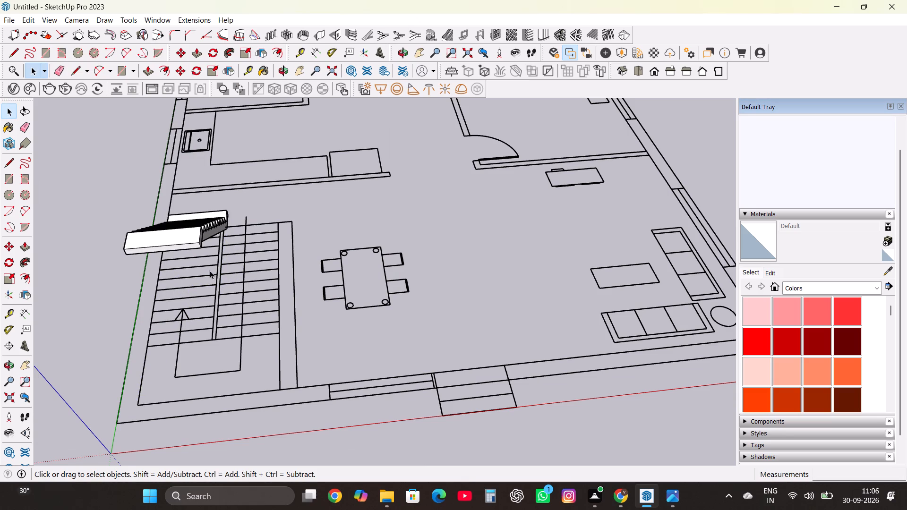
Examine the built staircase from all sides, checking its bottom step, underside and fit with the stair drawn on the plan.
scroll(211, 265, "up", 12)
middle_click(231, 233)
middle_click_drag(231, 233, 70, 213)
scroll(193, 255, "down", 9)
middle_click_drag(270, 286, 99, 183)
scroll(119, 186, "down", 1)
scroll(251, 238, "up", 5)
middle_click(354, 263)
middle_click_drag(342, 262, 335, 261)
middle_click_drag(319, 261, 299, 259)
middle_click_drag(274, 256, 24, 242)
middle_click(24, 242)
scroll(299, 297, "up", 2)
scroll(338, 300, "up", 5)
scroll(338, 304, "down", 7)
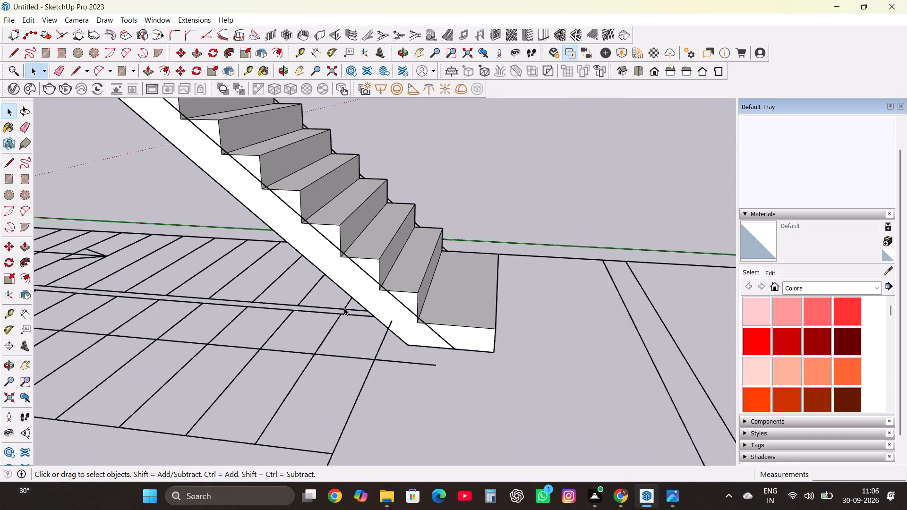
scroll(344, 307, "down", 2)
middle_click_drag(408, 300, 398, 308)
middle_click_drag(387, 314, 271, 345)
middle_click_drag(247, 349, 128, 346)
middle_click(128, 346)
scroll(369, 319, "up", 7)
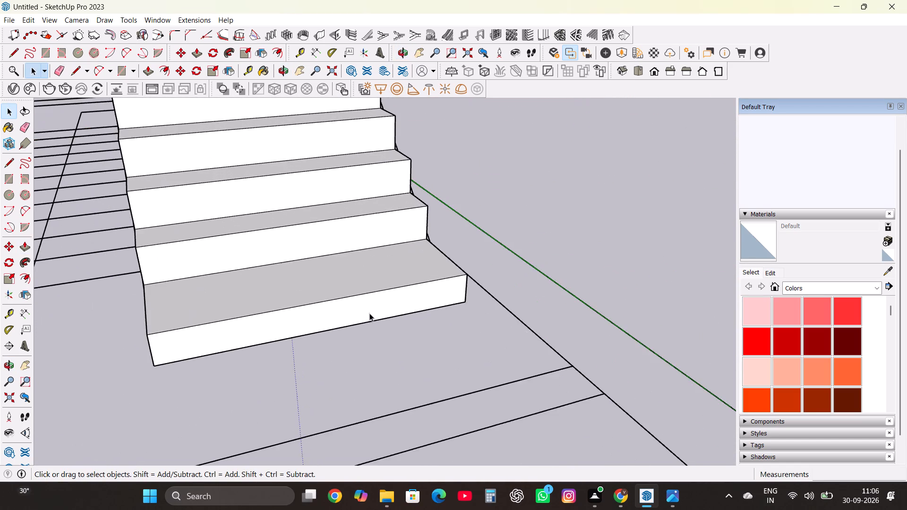
scroll(369, 313, "down", 4)
middle_click_drag(280, 332, 461, 229)
scroll(398, 203, "up", 3)
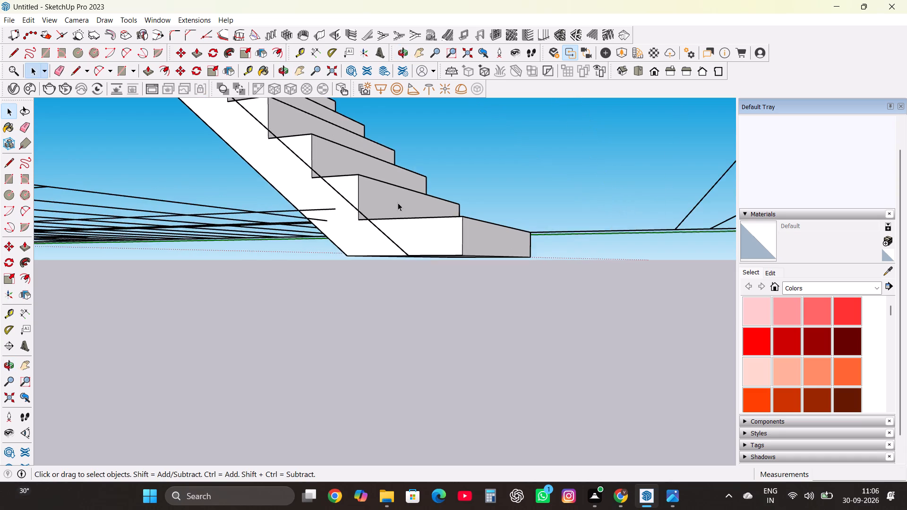
scroll(398, 203, "up", 4)
middle_click(332, 272)
middle_click_drag(332, 272, 491, 373)
scroll(467, 353, "down", 6)
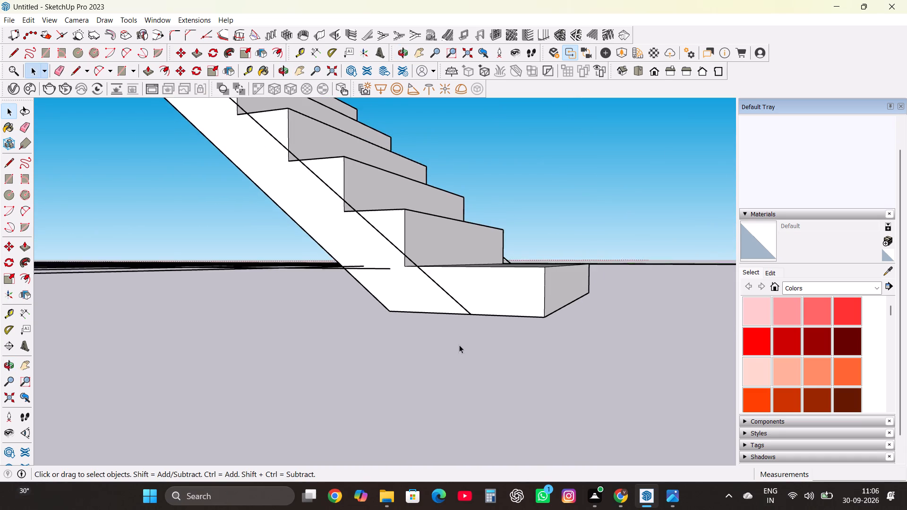
scroll(459, 345, "down", 3)
middle_click_drag(372, 298, 591, 311)
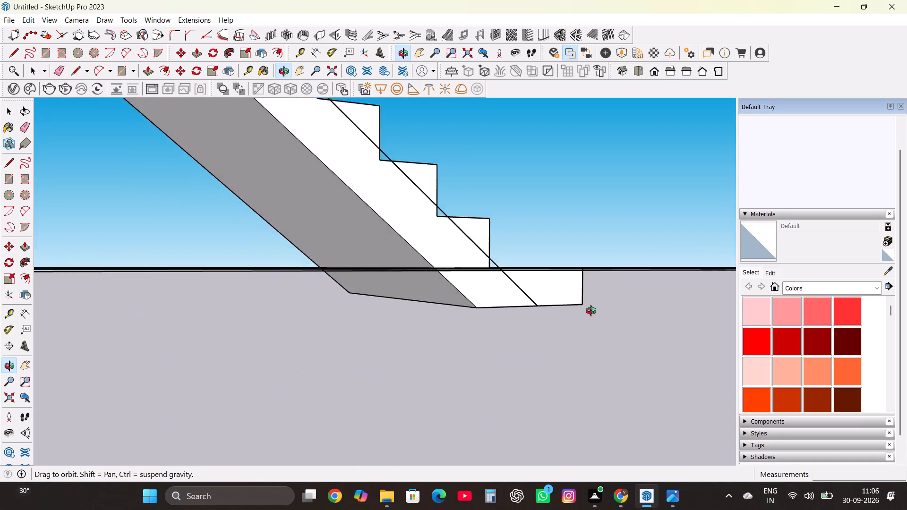
middle_click_drag(591, 311, 615, 325)
middle_click(329, 255)
middle_click_drag(329, 255, 575, 343)
scroll(439, 288, "down", 4)
middle_click_drag(299, 291, 301, 292)
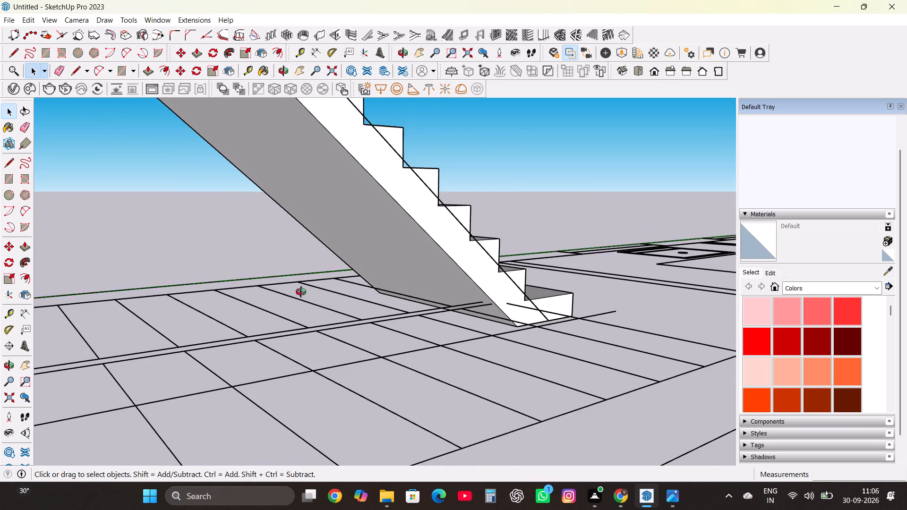
middle_click_drag(301, 292, 618, 322)
middle_click_drag(278, 315, 541, 314)
scroll(541, 314, "down", 1)
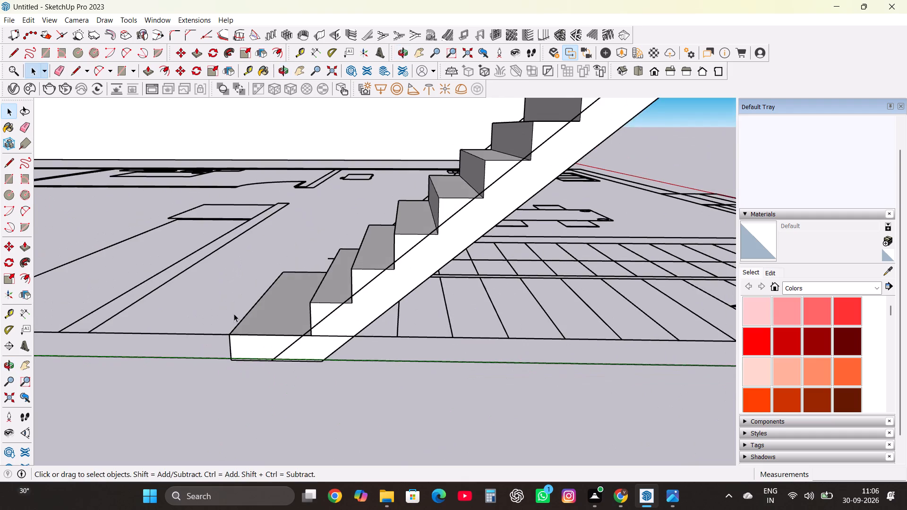
middle_click(173, 314)
middle_click_drag(178, 314, 472, 253)
middle_click(472, 253)
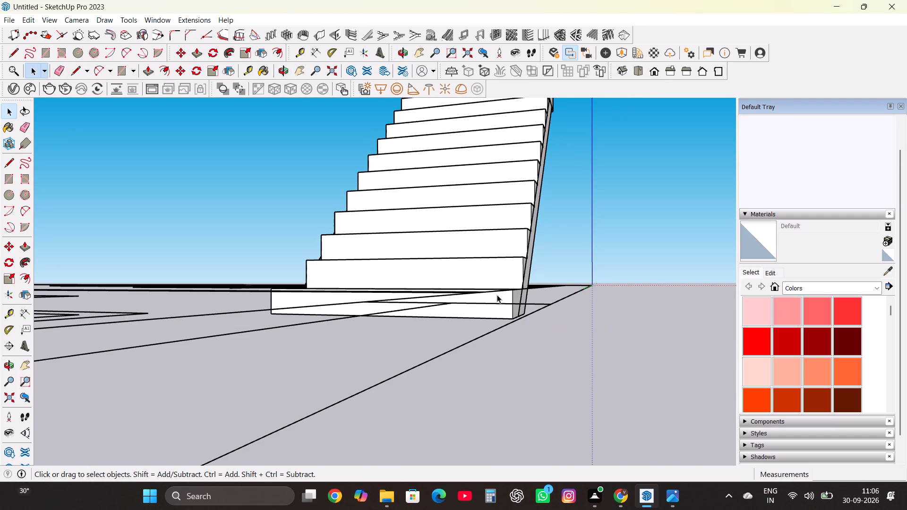
scroll(419, 352, "down", 13)
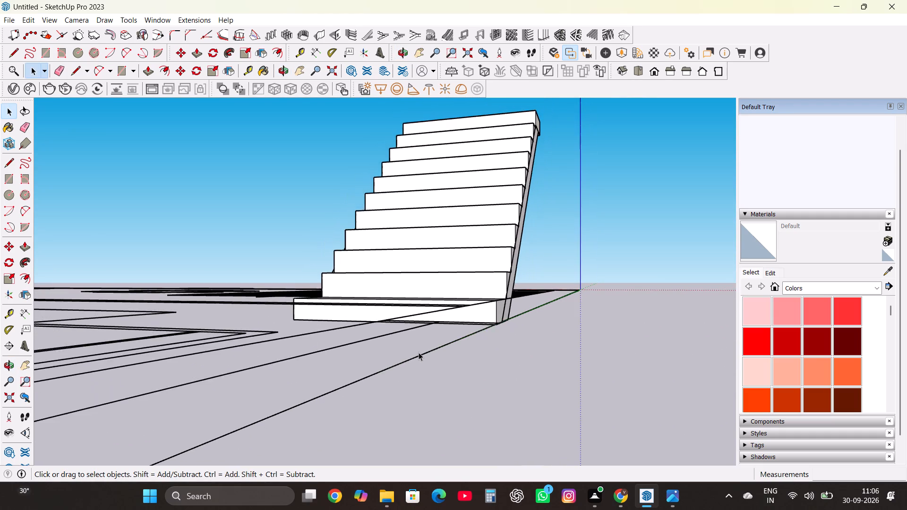
scroll(419, 352, "down", 4)
middle_click_drag(358, 357, 482, 497)
middle_click_drag(488, 501, 493, 501)
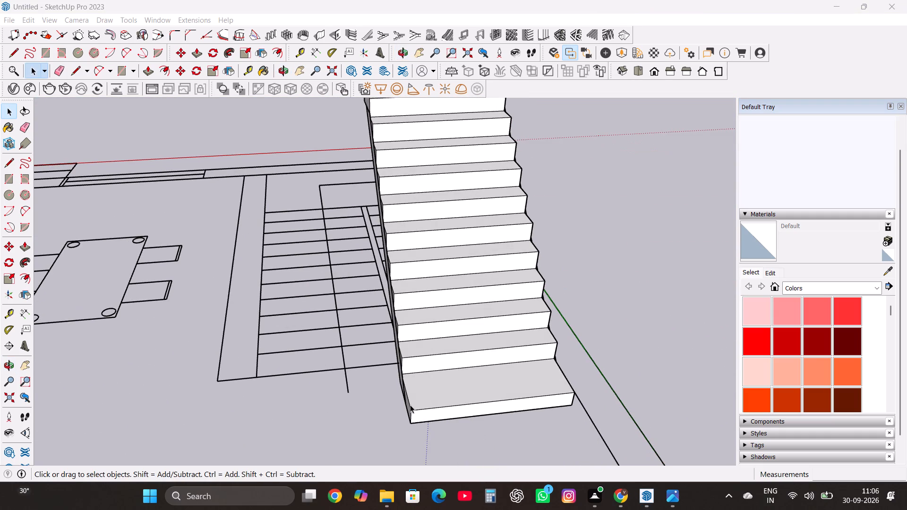
scroll(410, 405, "up", 3)
scroll(451, 394, "down", 16)
scroll(429, 328, "up", 5)
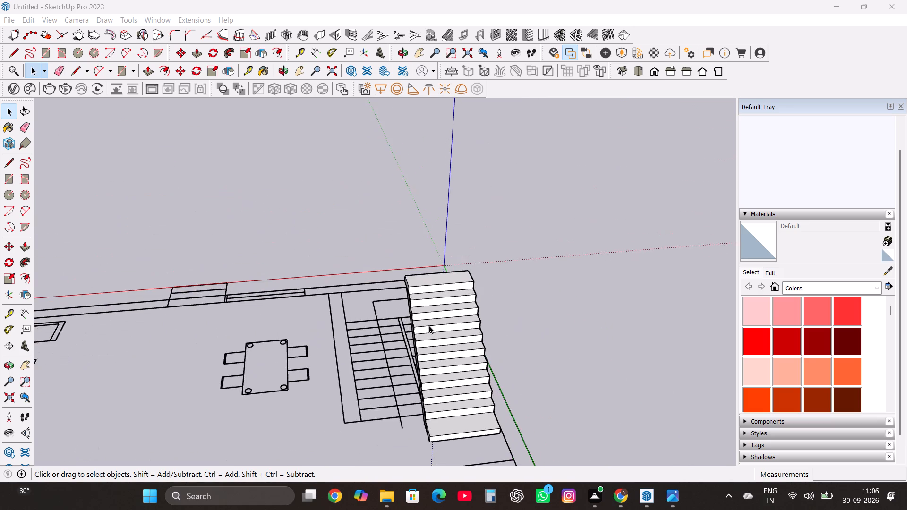
Inside the staircase group, delete the sloping line and the short line under the top step on the side facing the dining area.
scroll(429, 325, "up", 2)
middle_click_drag(391, 317, 639, 259)
scroll(410, 240, "up", 6)
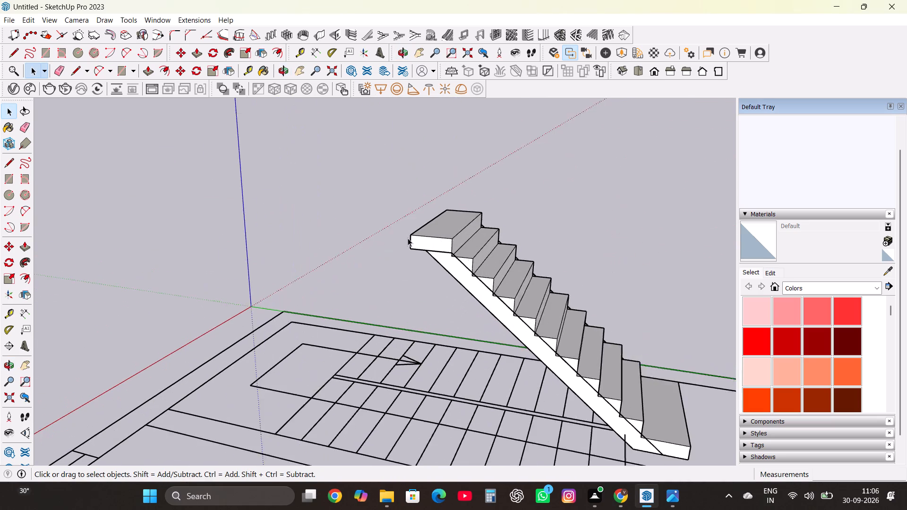
scroll(408, 238, "up", 2)
middle_click_drag(370, 282, 623, 280)
scroll(552, 195, "up", 3)
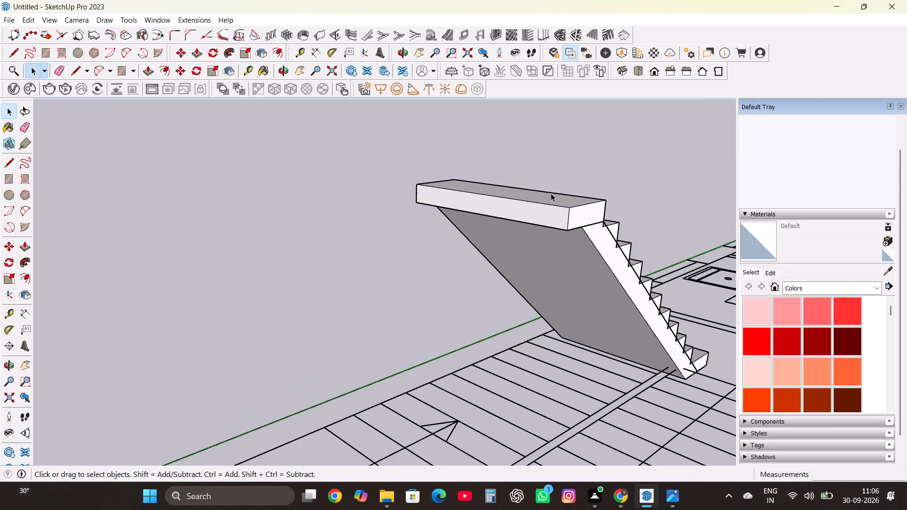
middle_click_drag(549, 228, 538, 229)
middle_click_drag(531, 229, 378, 228)
middle_click_drag(363, 225, 342, 221)
middle_click_drag(330, 219, 304, 214)
scroll(422, 261, "up", 6)
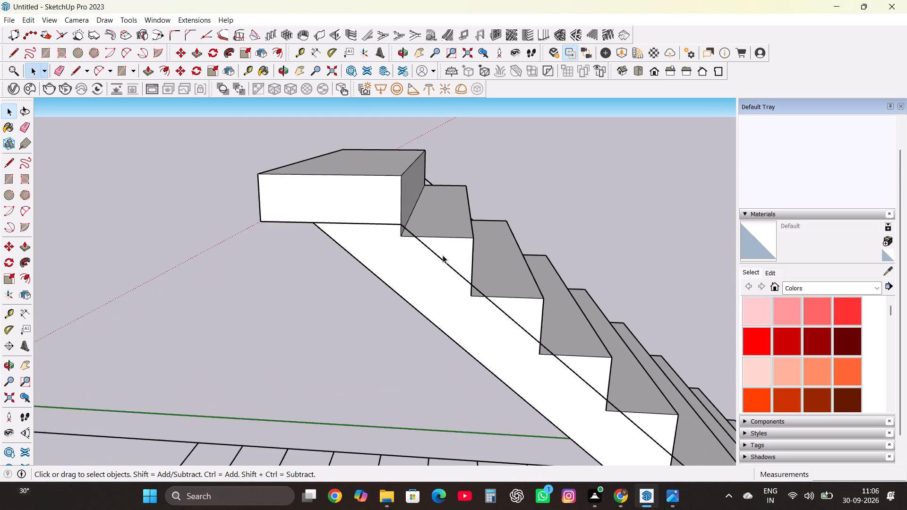
triple_click(443, 258)
left_click(443, 258)
scroll(443, 258, "up", 4)
left_click(445, 264)
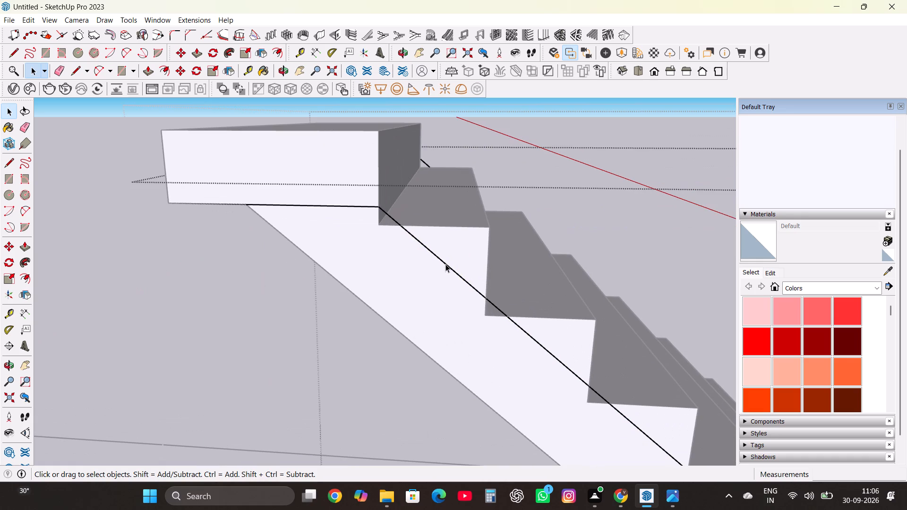
key("Delete")
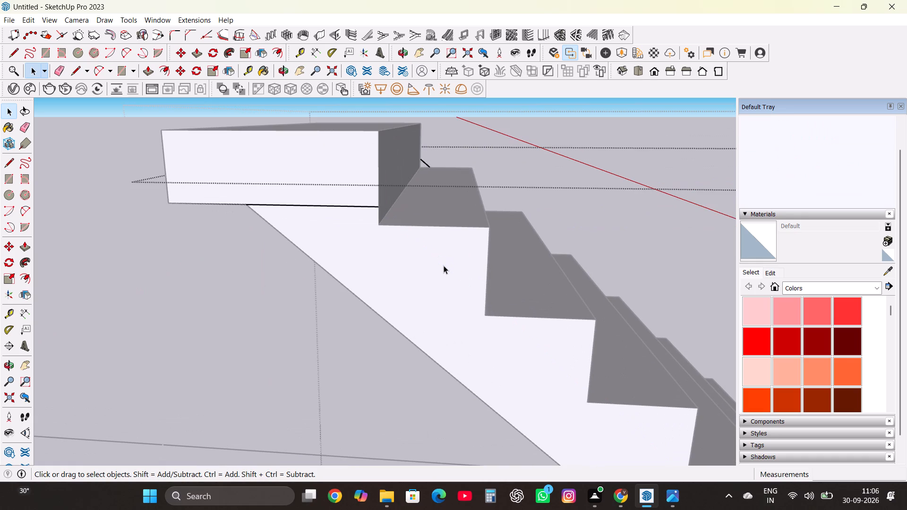
left_click(373, 207)
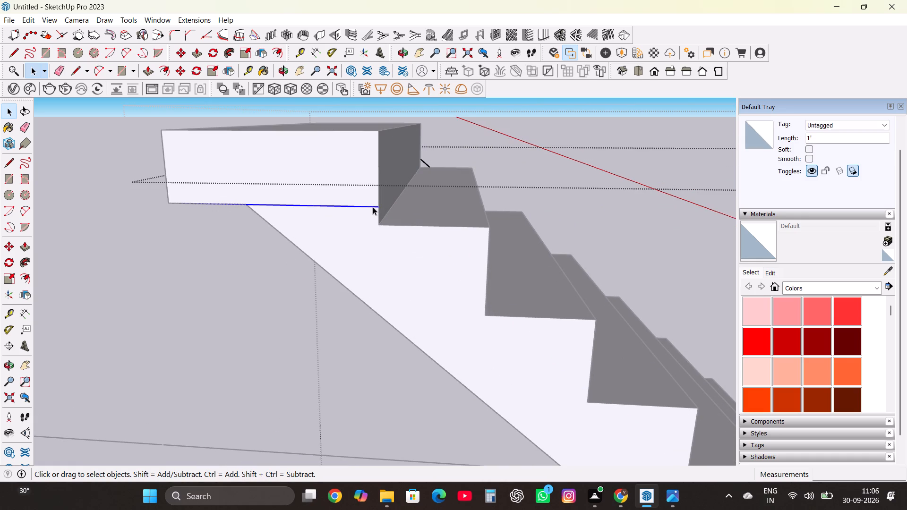
key("Delete")
Delete the matching short line and sloping line on the staircase's outer-wall side, and leave the group.
scroll(367, 200, "down", 4)
scroll(308, 239, "down", 8)
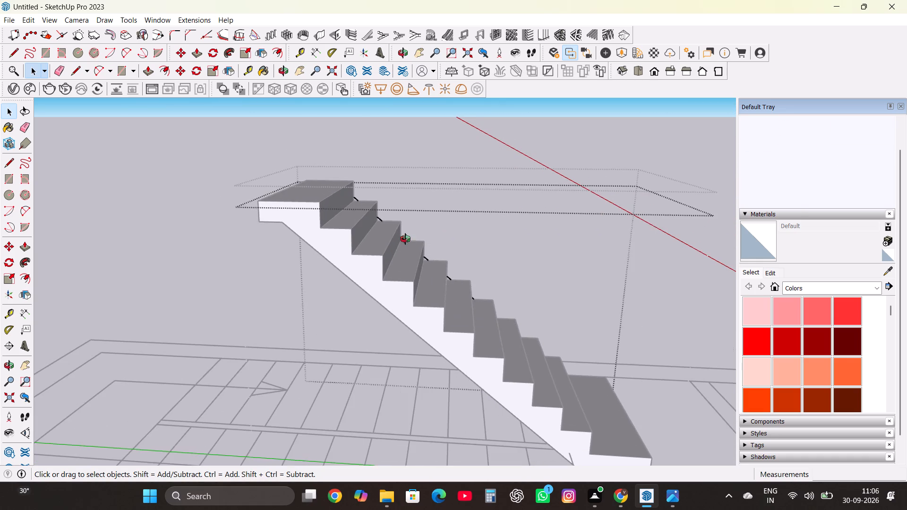
middle_click(405, 239)
middle_click_drag(406, 239, 401, 242)
middle_click_drag(394, 245, 349, 258)
middle_click_drag(333, 262, 309, 268)
middle_click_drag(287, 272, 249, 279)
middle_click_drag(218, 283, 166, 285)
middle_click_drag(162, 286, 141, 290)
middle_click(382, 238)
middle_click_drag(382, 241, 369, 250)
middle_click_drag(359, 255, 296, 266)
middle_click_drag(271, 266, 186, 266)
middle_click_drag(155, 266, 34, 235)
scroll(350, 200, "up", 1)
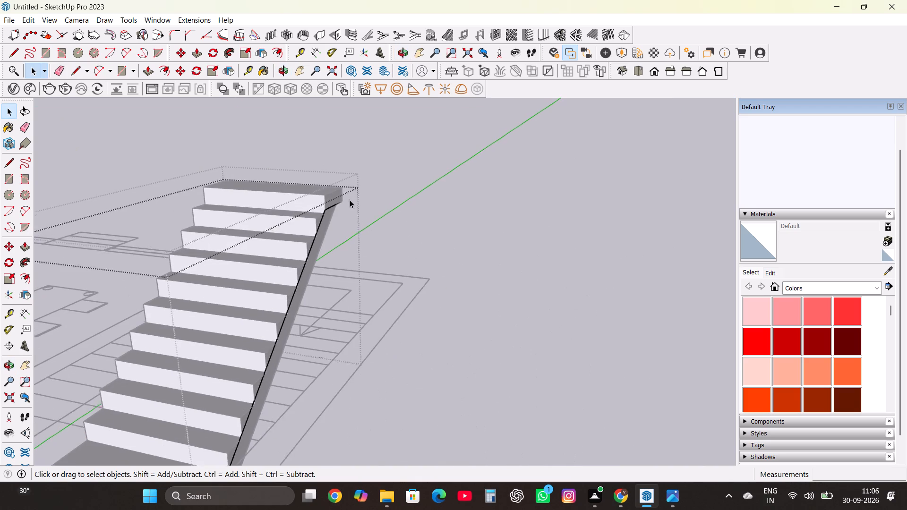
scroll(350, 200, "up", 12)
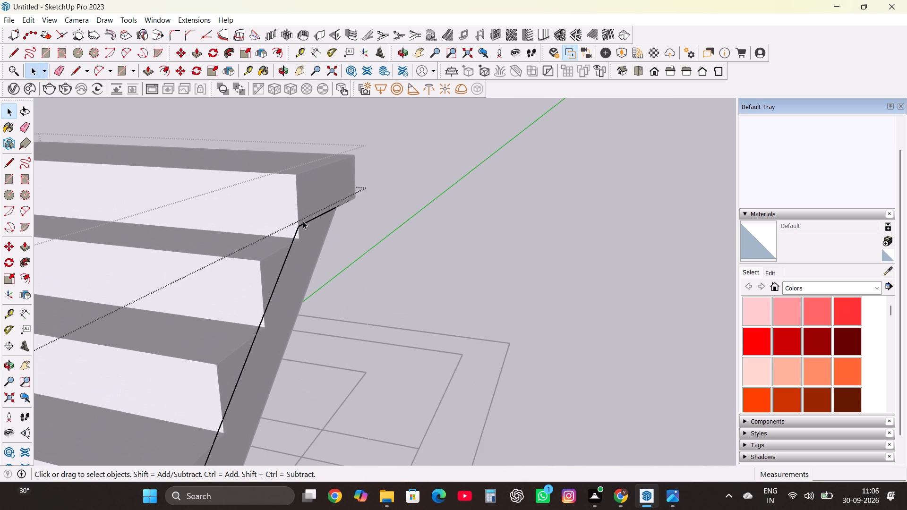
left_click(303, 225)
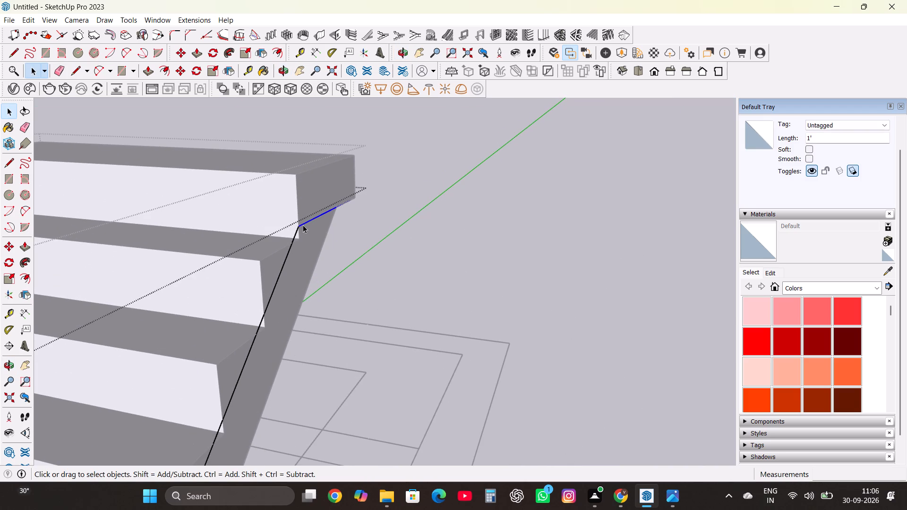
key("Delete")
left_click(292, 238)
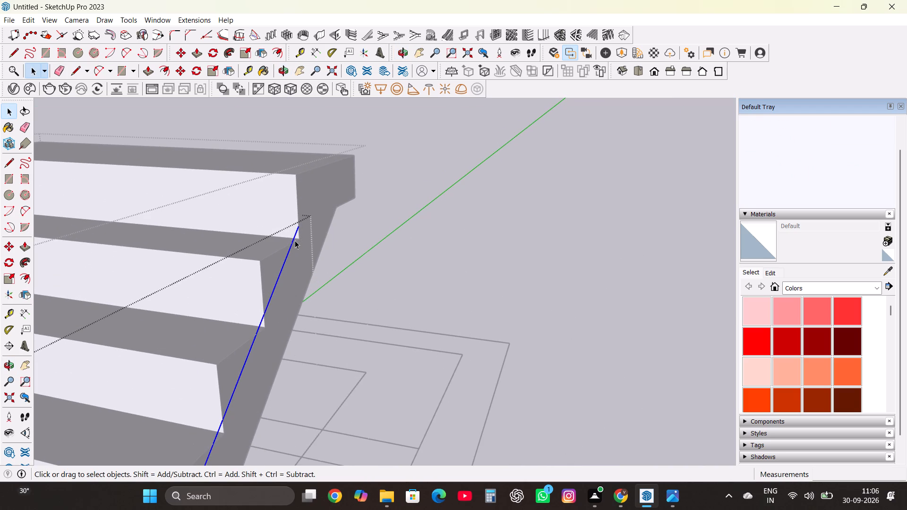
key("Delete")
scroll(297, 238, "down", 3)
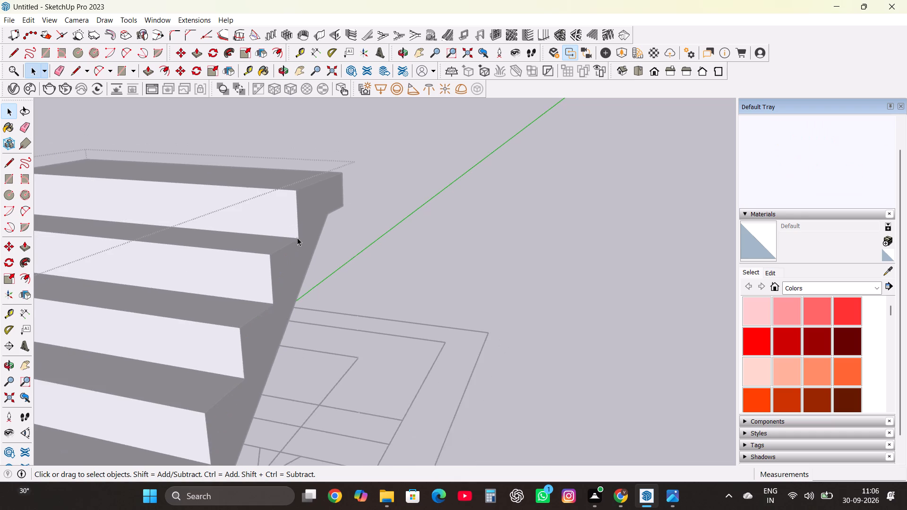
scroll(297, 238, "down", 4)
double_click(450, 221)
Examine how the staircase's bottom step sits against the outer wall lines and the floor plan.
scroll(450, 220, "down", 9)
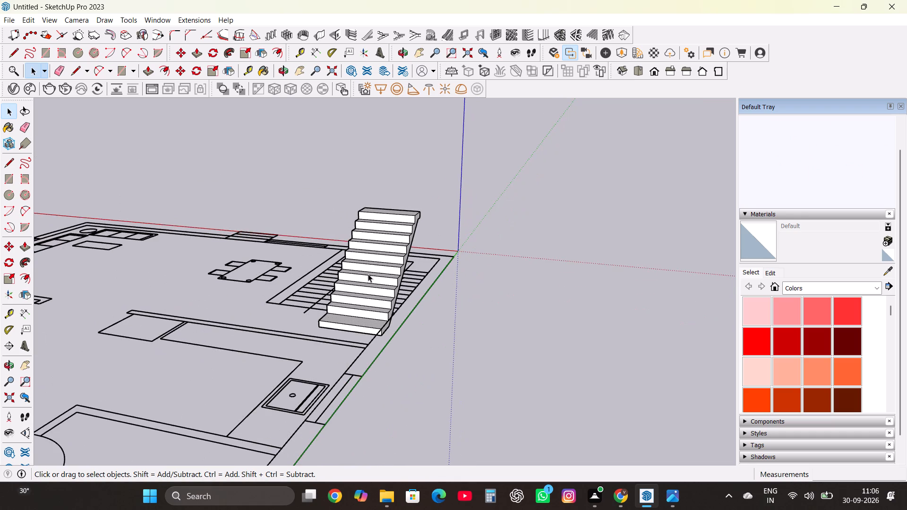
middle_click_drag(368, 274, 421, 277)
middle_click(421, 277)
scroll(415, 340, "up", 11)
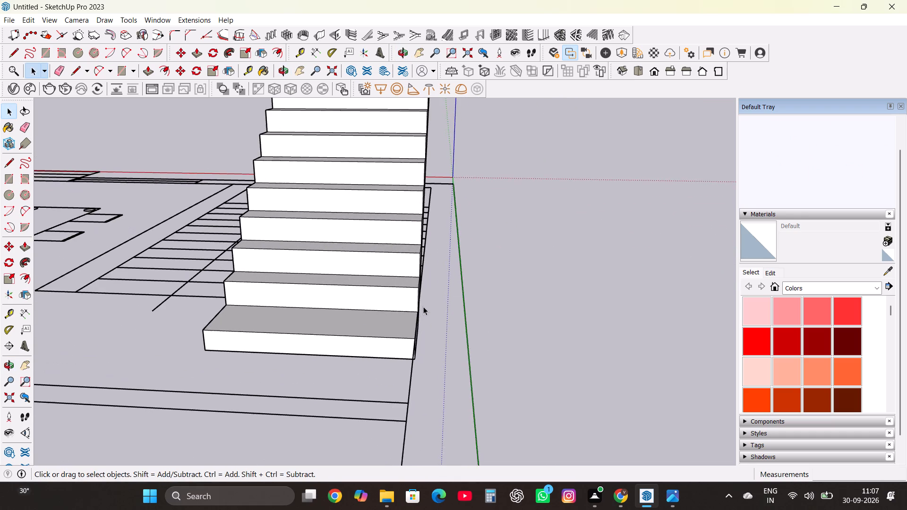
middle_click(423, 306)
middle_click(423, 306)
middle_click(423, 306)
middle_click_drag(420, 306, 409, 307)
middle_click_drag(402, 308, 393, 308)
middle_click_drag(385, 308, 270, 300)
scroll(233, 260, "up", 3)
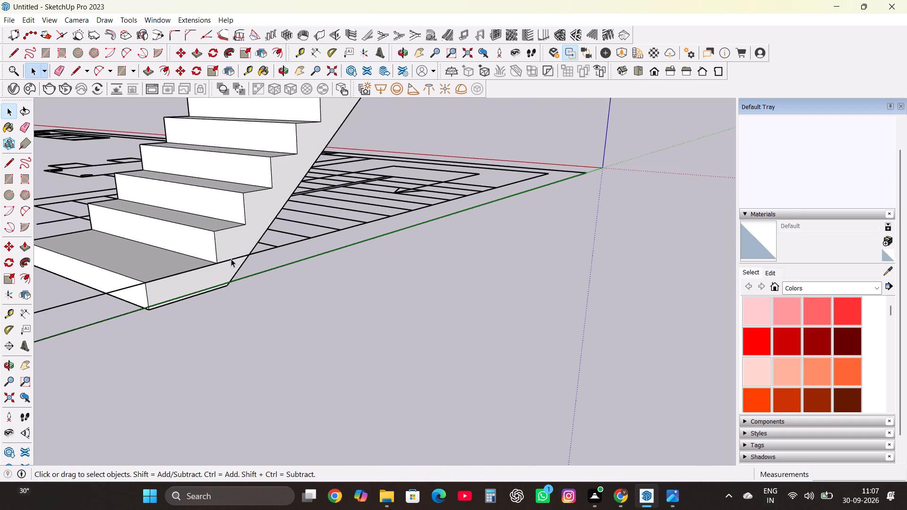
scroll(229, 272, "up", 7)
scroll(421, 277, "down", 4)
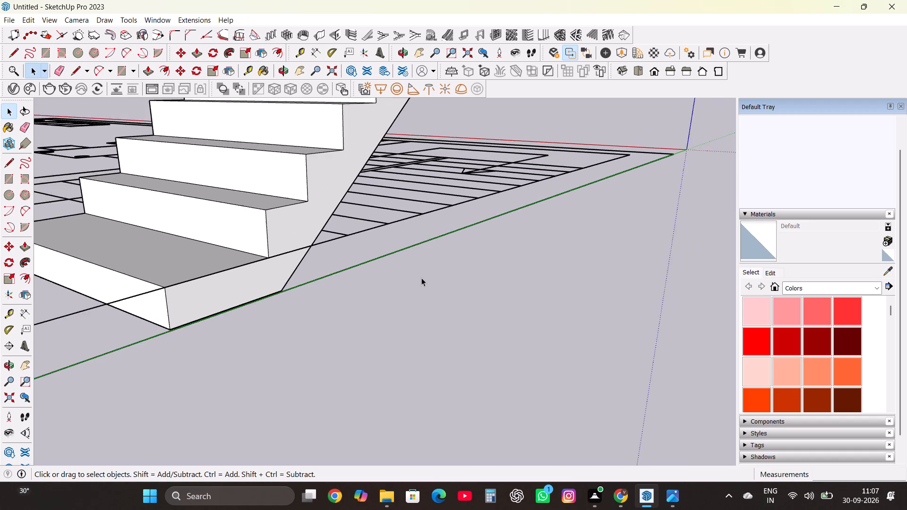
scroll(421, 279, "down", 7)
scroll(376, 272, "down", 3)
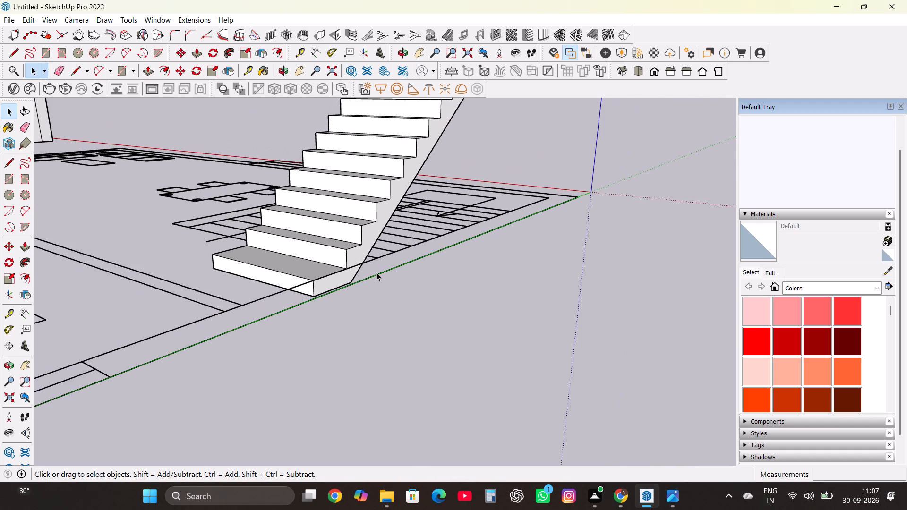
Copy the staircase group about 16' 9" along the red axis, placing the copy outside the plan's outer wall.
scroll(368, 280, "down", 5)
middle_click_drag(316, 271, 554, 266)
middle_click_drag(380, 255, 582, 277)
scroll(319, 134, "up", 2)
left_click(338, 166)
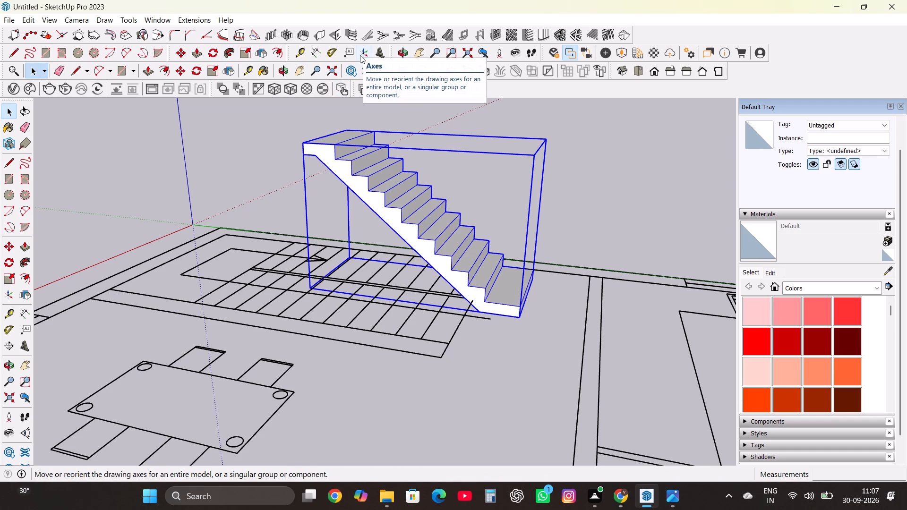
key("m")
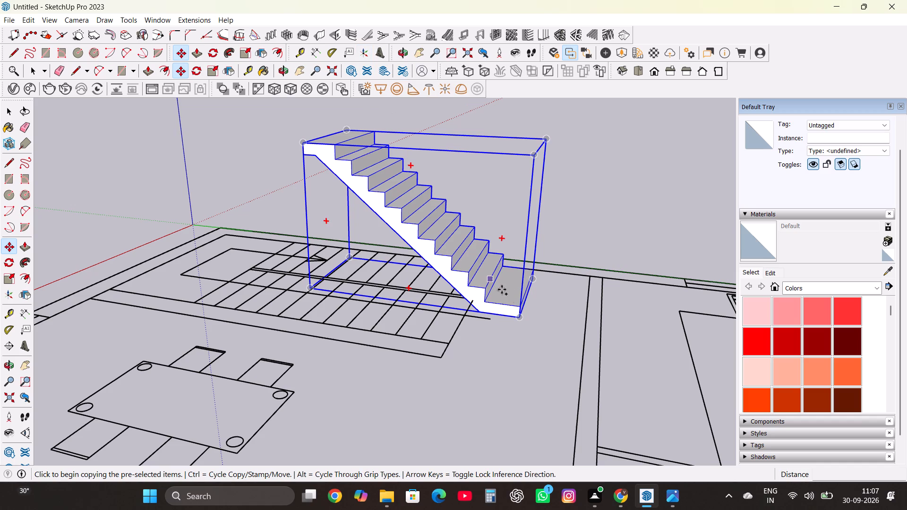
left_click(519, 319)
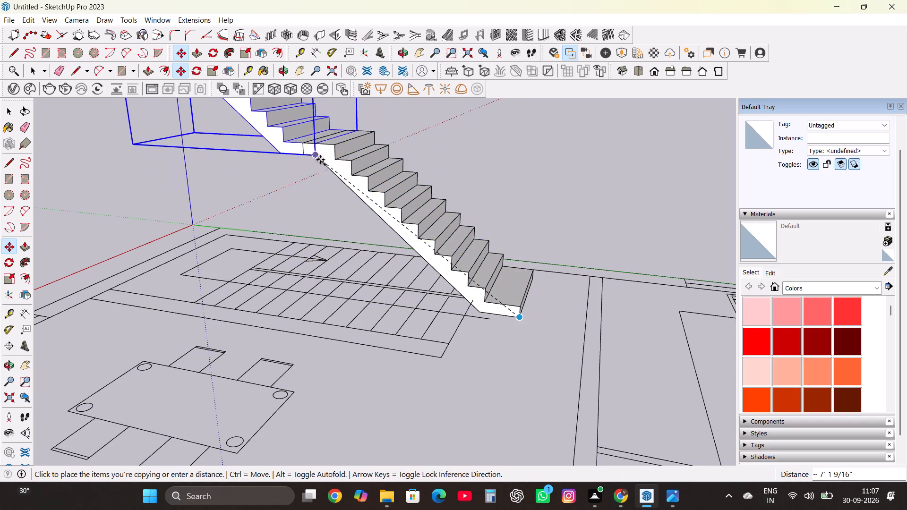
scroll(317, 158, "up", 7)
scroll(299, 149, "down", 2)
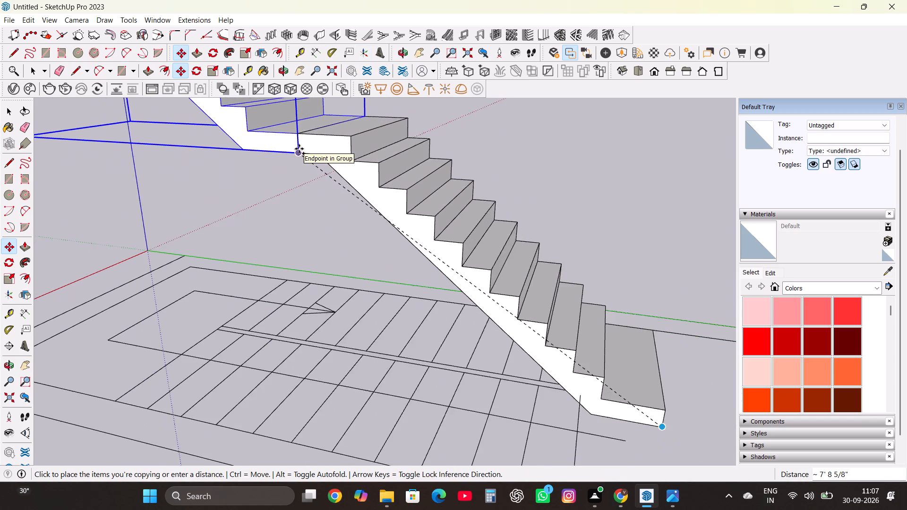
scroll(299, 149, "down", 8)
scroll(287, 206, "down", 4)
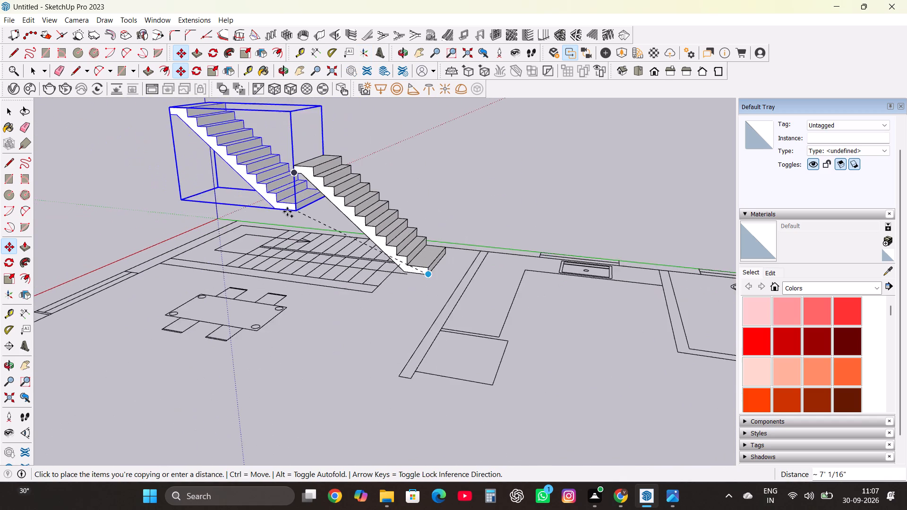
scroll(286, 216, "down", 4)
scroll(450, 189, "up", 4)
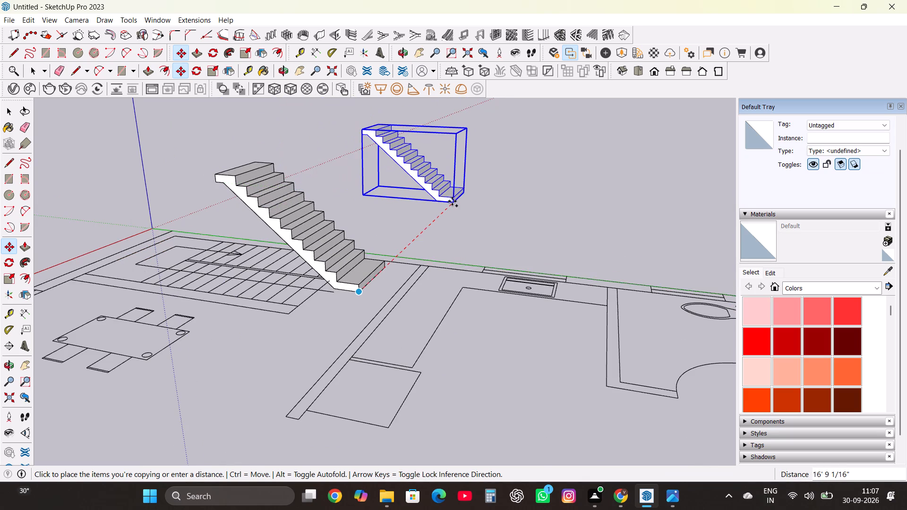
left_click(452, 201)
scroll(447, 186, "up", 5)
key("space")
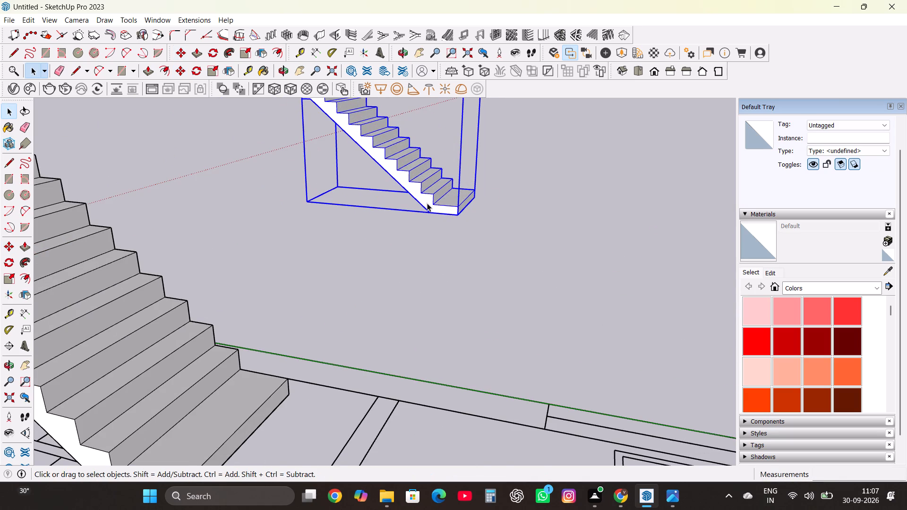
Rotate the staircase copy 180 degrees horizontally about its bottom step's lower corner so it climbs in the opposite direction.
left_click(429, 200)
scroll(376, 246, "down", 8)
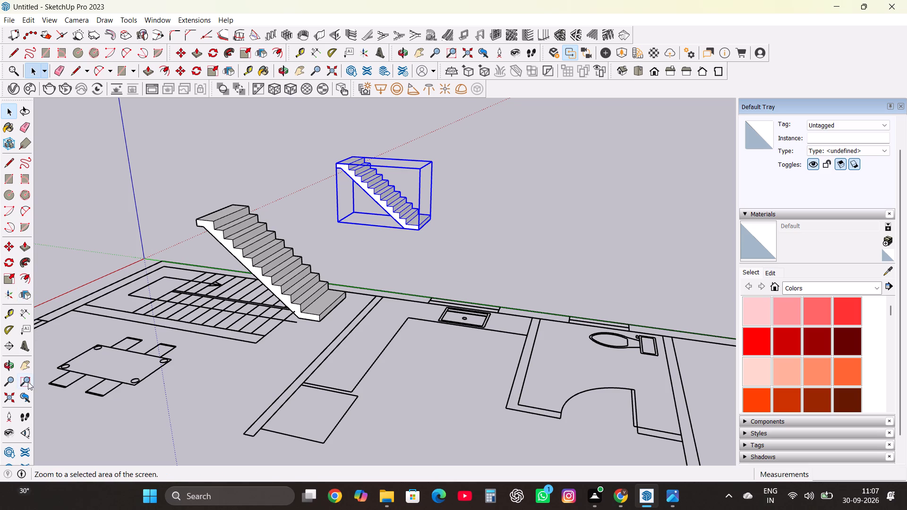
left_click(9, 262)
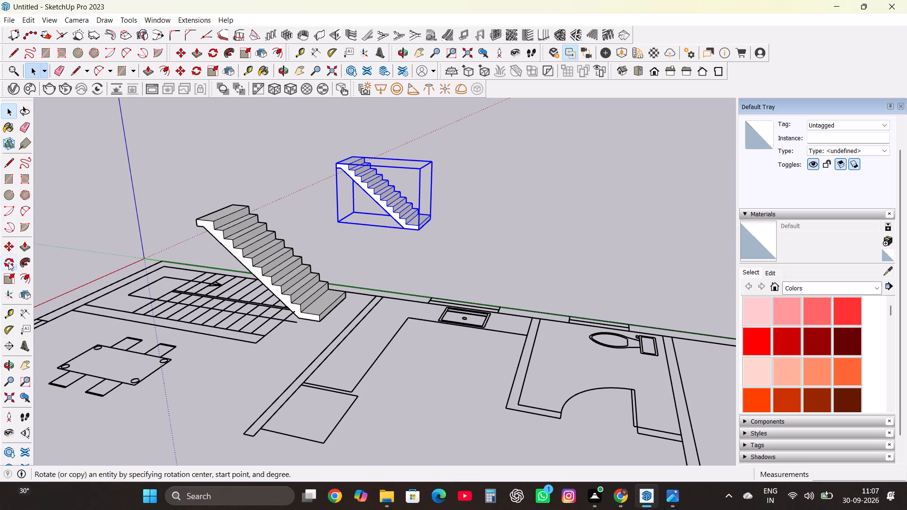
left_click(419, 228)
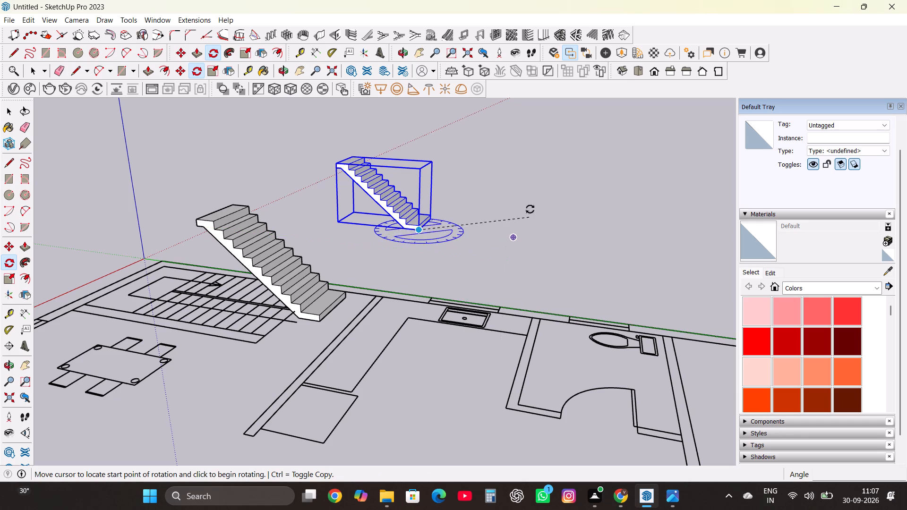
left_click(524, 238)
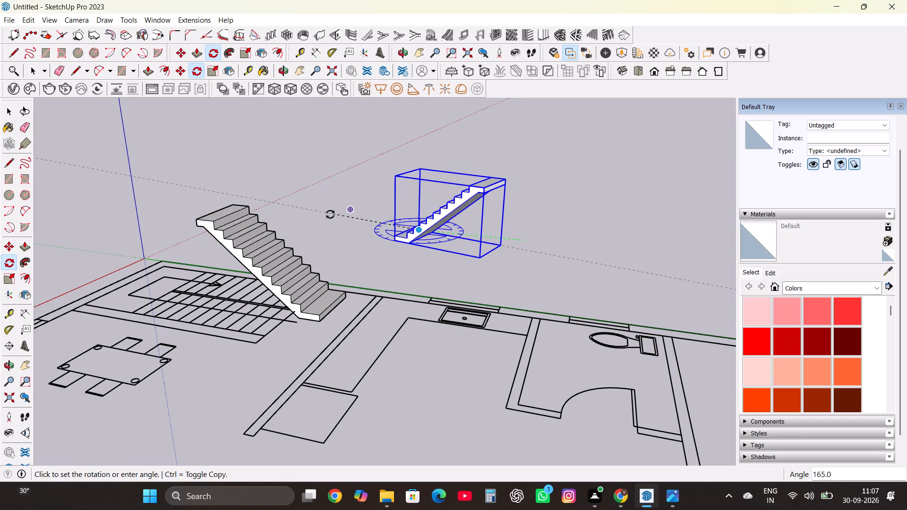
scroll(330, 214, "up", 12)
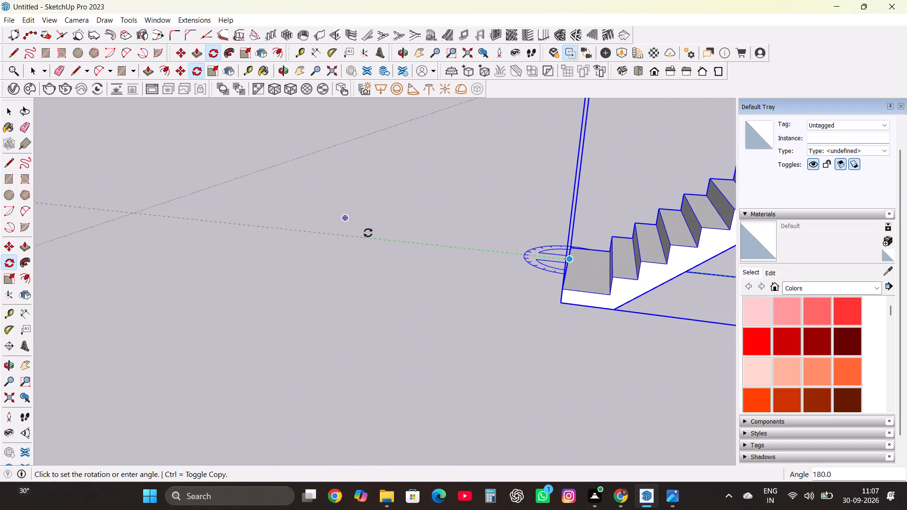
left_click(368, 233)
scroll(442, 277, "down", 8)
middle_click_drag(421, 291, 600, 253)
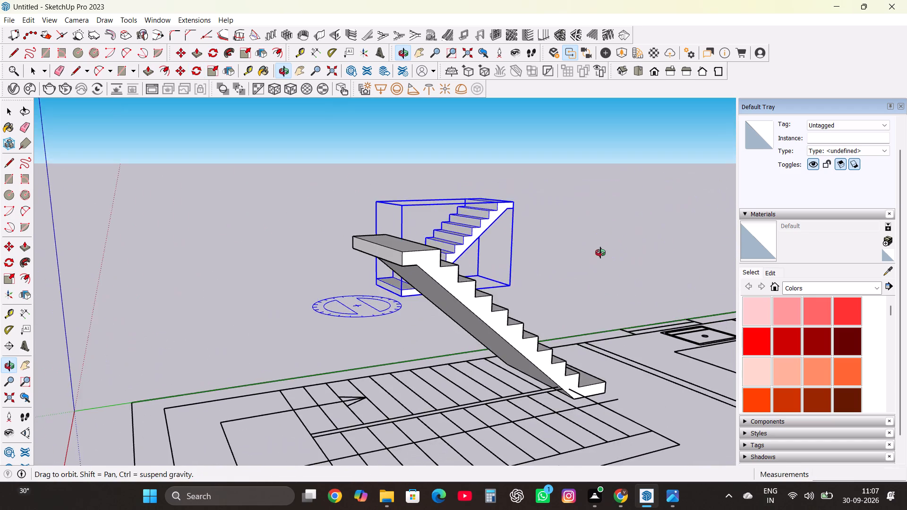
middle_click(600, 253)
middle_click(600, 253)
scroll(435, 254, "up", 3)
scroll(388, 272, "up", 2)
scroll(385, 272, "down", 3)
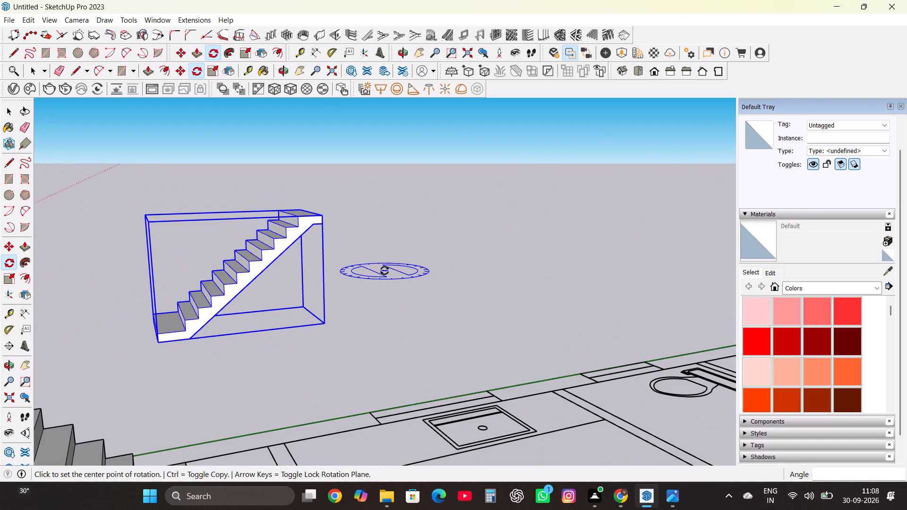
key("space")
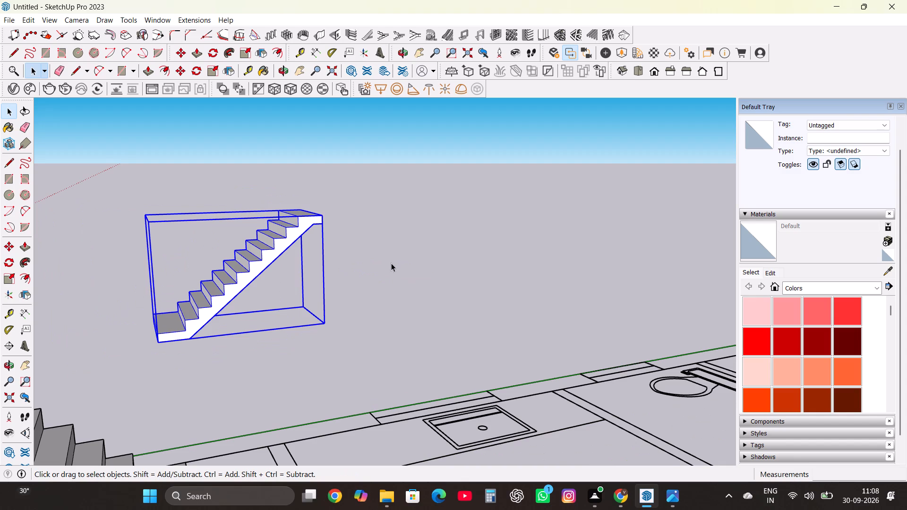
left_click(384, 229)
Move the rotated staircase copy by its bottom step's lower corner onto the upper dining-side corner of the original staircase's top step, beside its first riser.
scroll(411, 204, "down", 3)
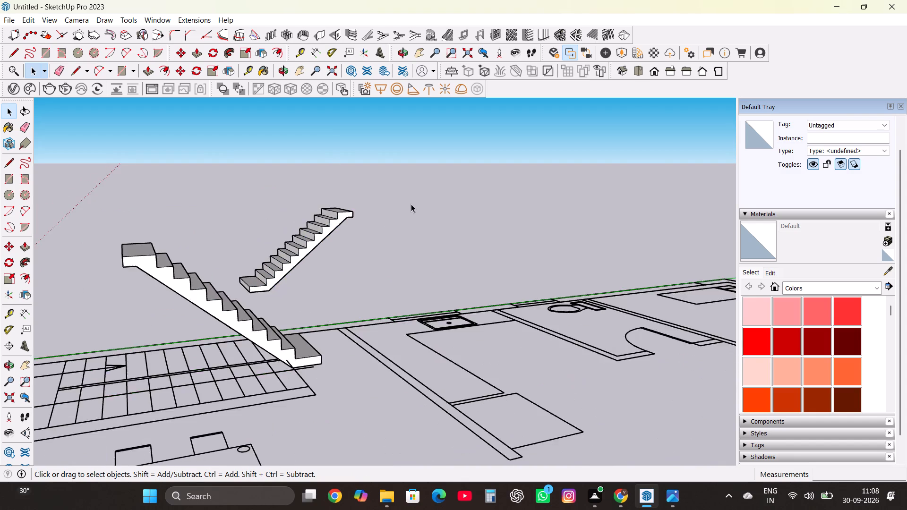
scroll(411, 204, "down", 4)
scroll(299, 250, "up", 6)
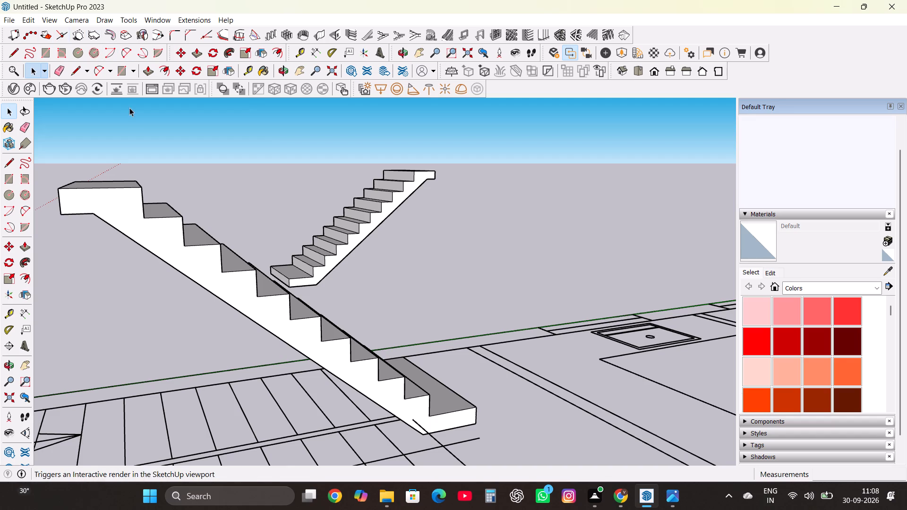
left_click(309, 278)
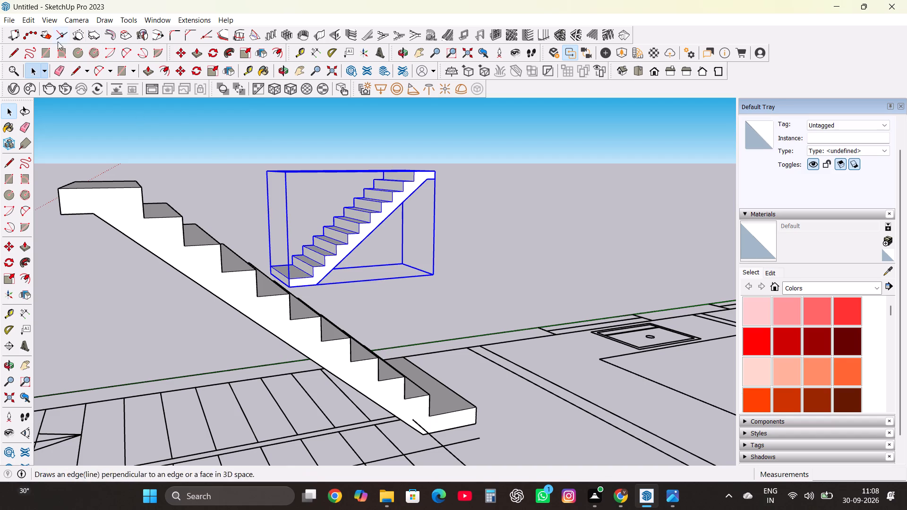
key("m")
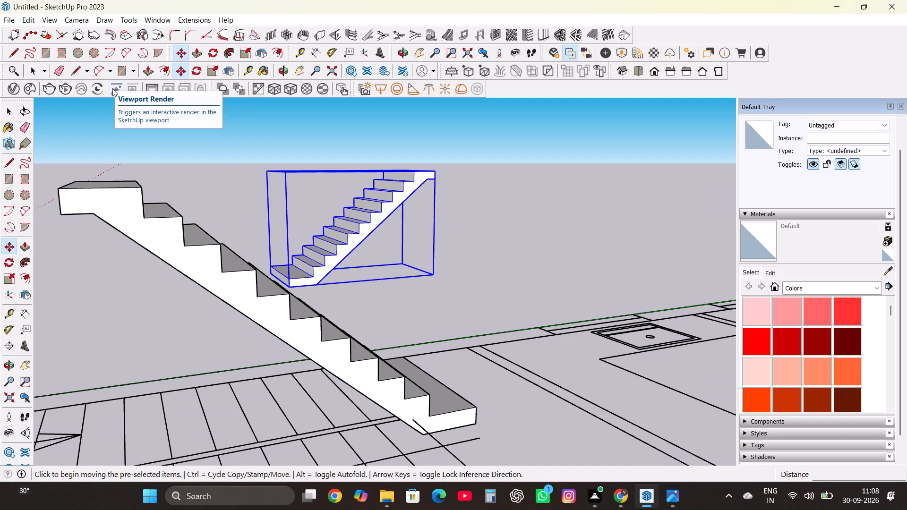
key("m")
scroll(281, 276, "up", 5)
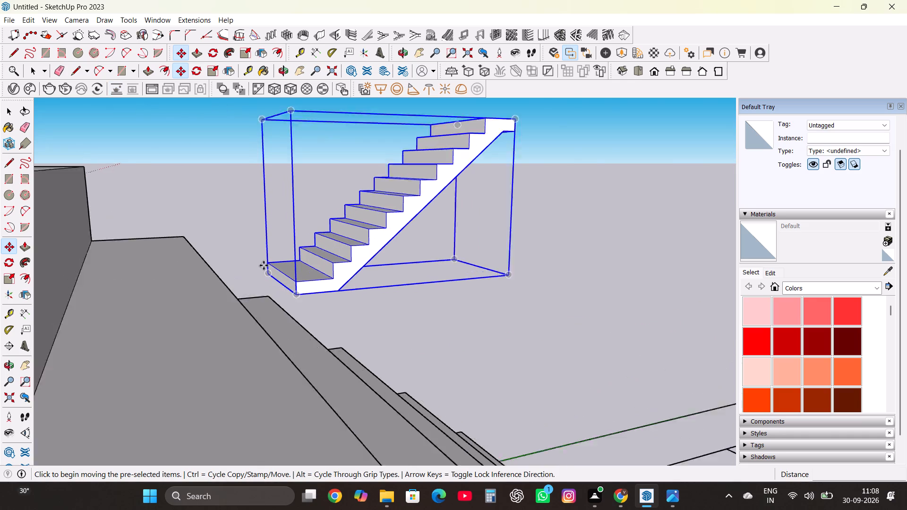
scroll(264, 265, "up", 2)
left_click(270, 275)
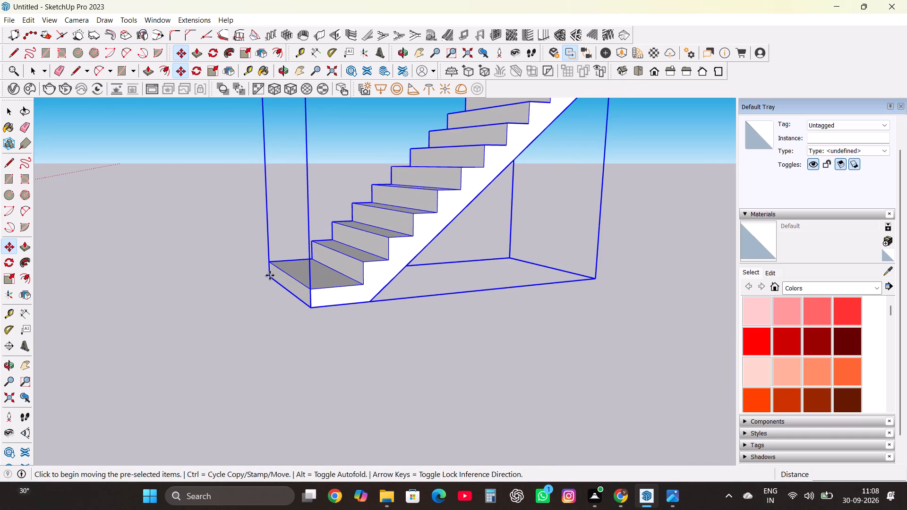
scroll(539, 294, "down", 4)
scroll(497, 293, "down", 20)
scroll(497, 293, "down", 3)
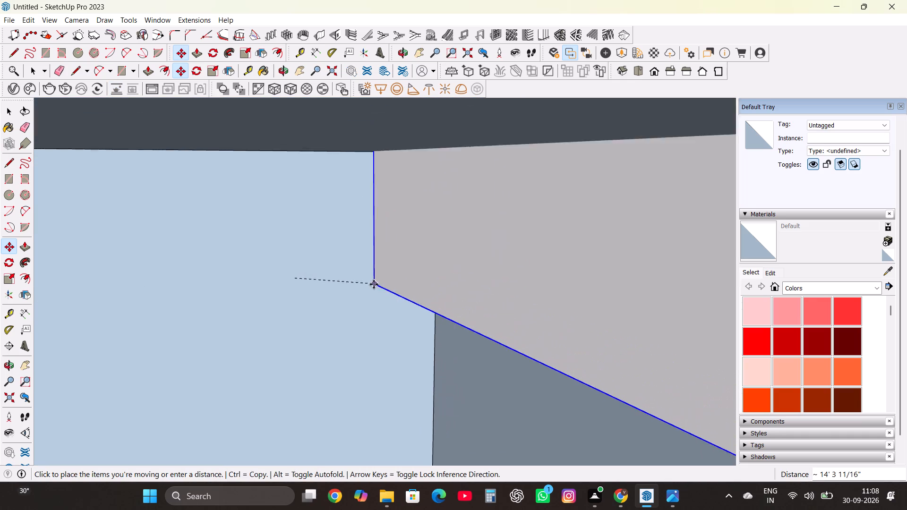
scroll(374, 284, "down", 20)
scroll(374, 284, "down", 18)
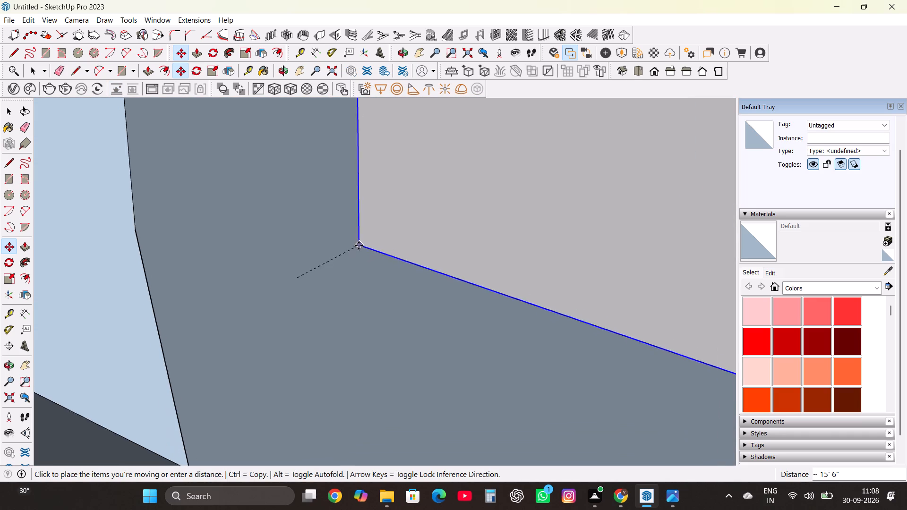
scroll(359, 246, "down", 20)
scroll(359, 246, "down", 15)
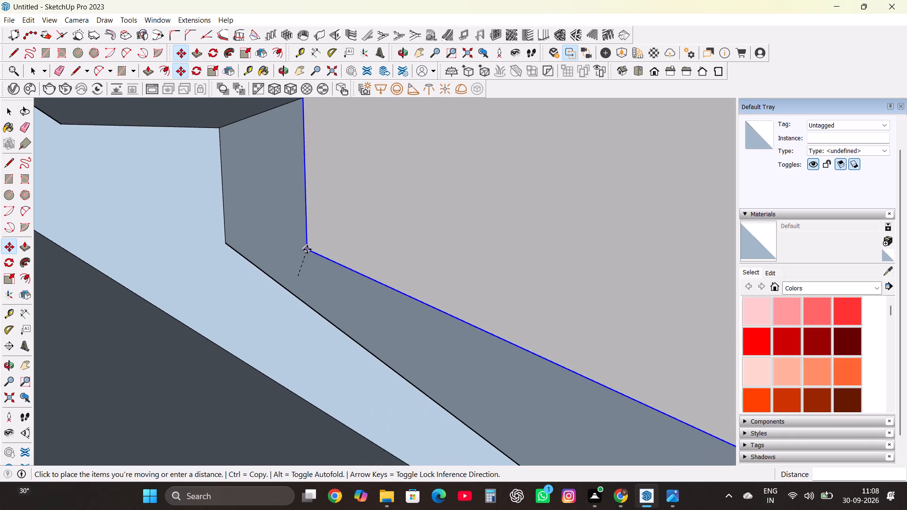
scroll(307, 249, "down", 11)
middle_click_drag(328, 221, 227, 334)
middle_click_drag(226, 343, 224, 353)
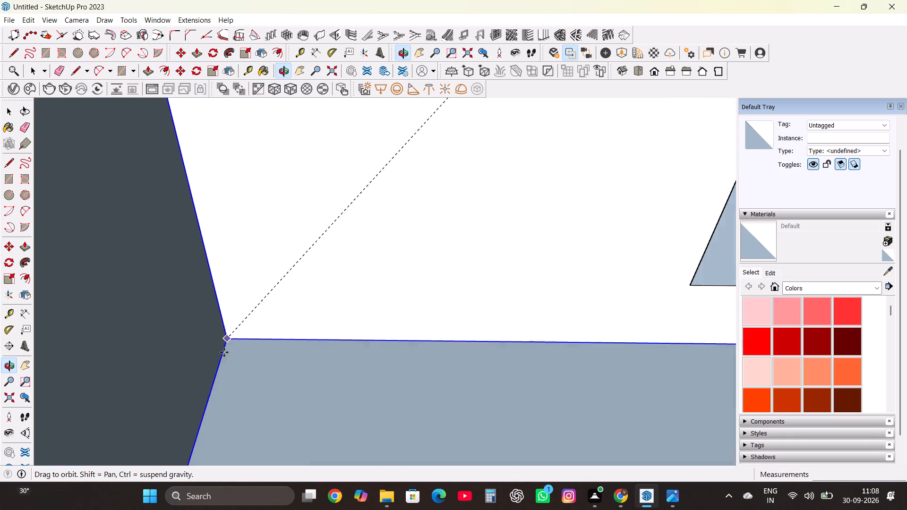
scroll(257, 310, "down", 20)
scroll(257, 310, "down", 16)
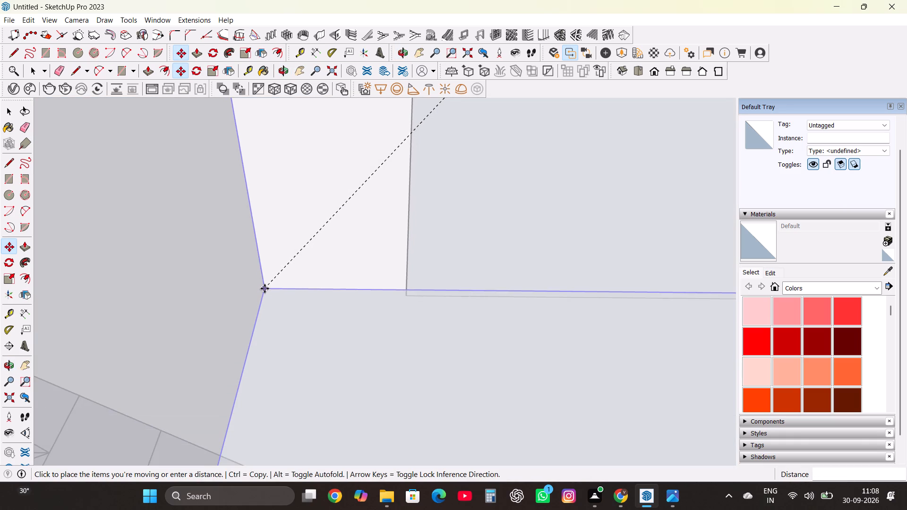
scroll(265, 289, "down", 20)
scroll(265, 289, "down", 20)
scroll(265, 289, "down", 1)
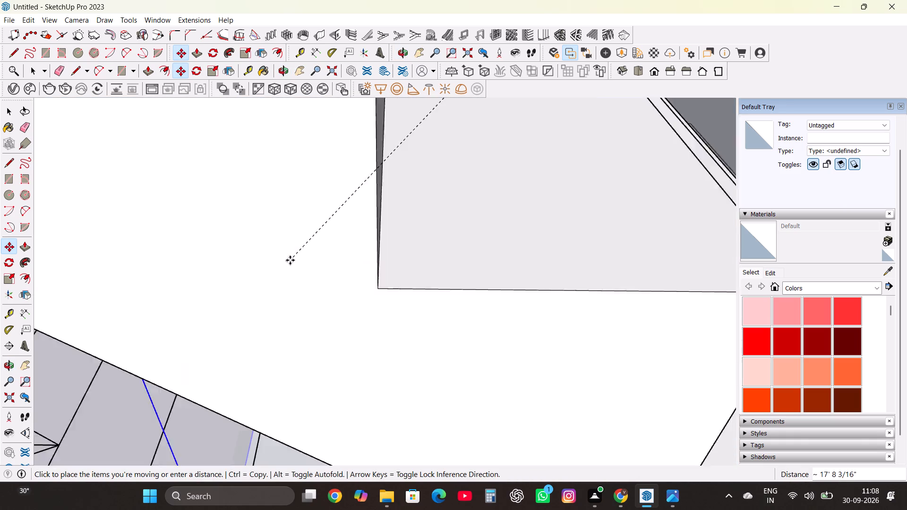
scroll(290, 260, "down", 20)
scroll(290, 260, "down", 20)
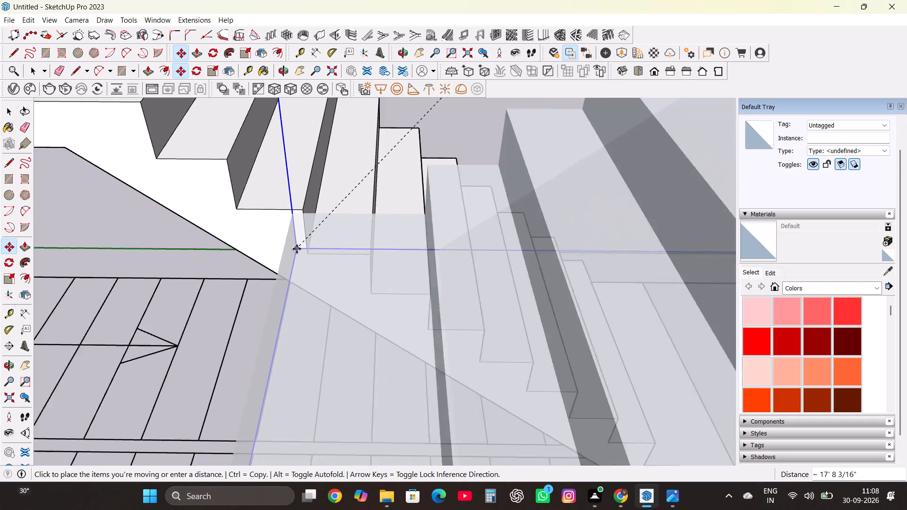
scroll(297, 249, "down", 12)
scroll(235, 218, "up", 3)
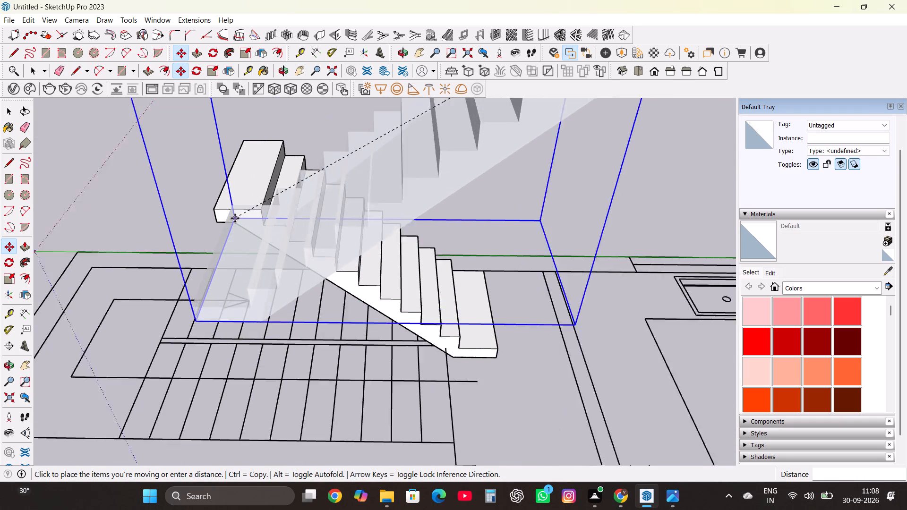
scroll(235, 218, "up", 5)
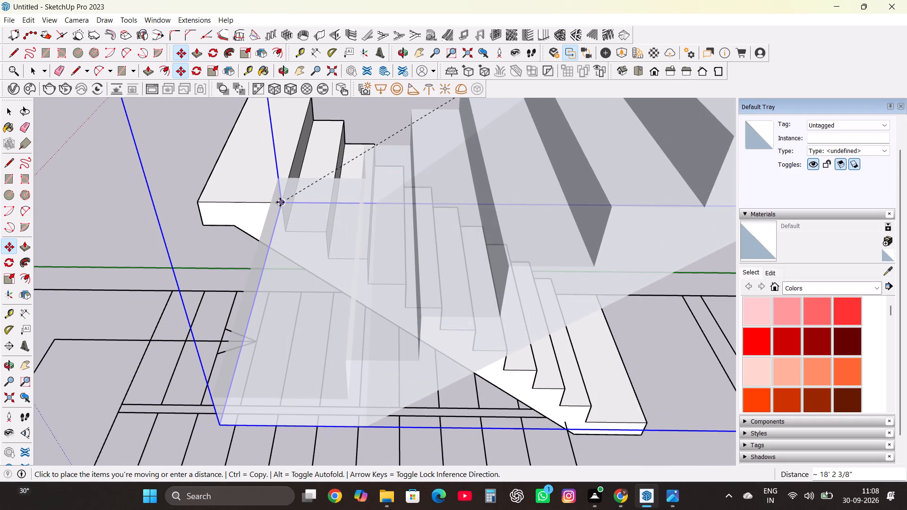
left_click(280, 202)
scroll(368, 245, "down", 6)
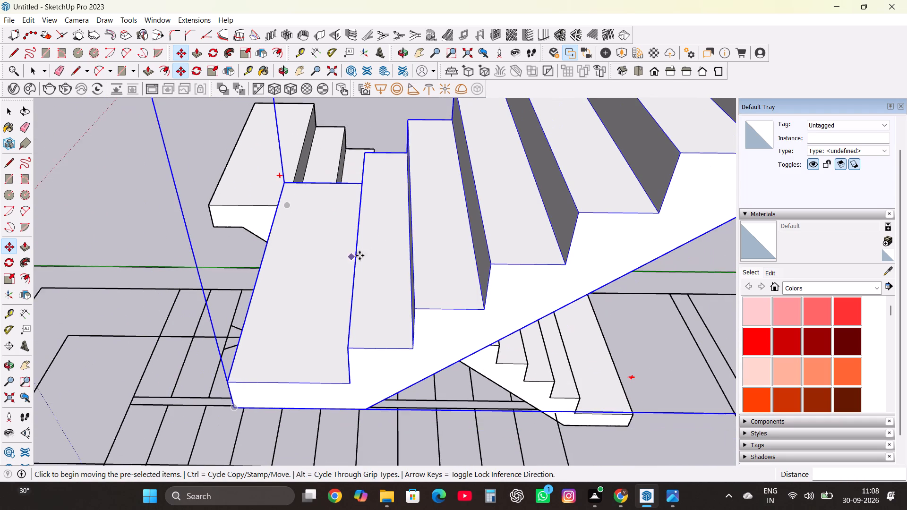
scroll(382, 240, "down", 14)
left_click(608, 156)
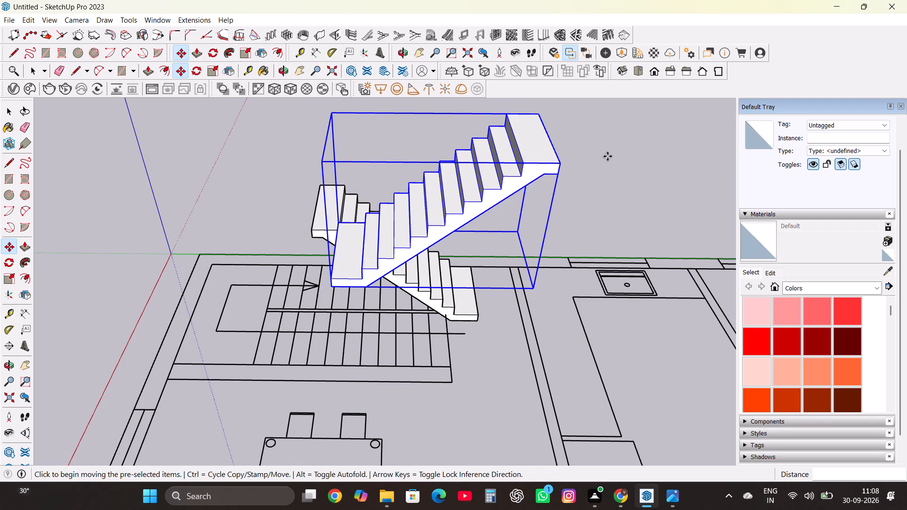
key("space")
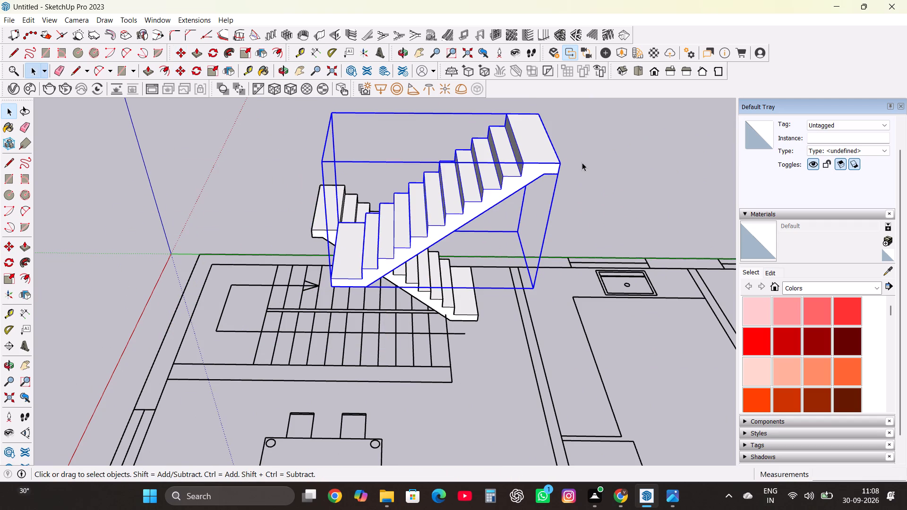
double_click(582, 162)
Examine from several sides how the rotated flight's bottom step meets the original flight's top step.
middle_click(501, 221)
middle_click(501, 221)
middle_click(501, 221)
middle_click_drag(506, 217, 606, 51)
scroll(283, 227, "up", 9)
scroll(342, 232, "down", 4)
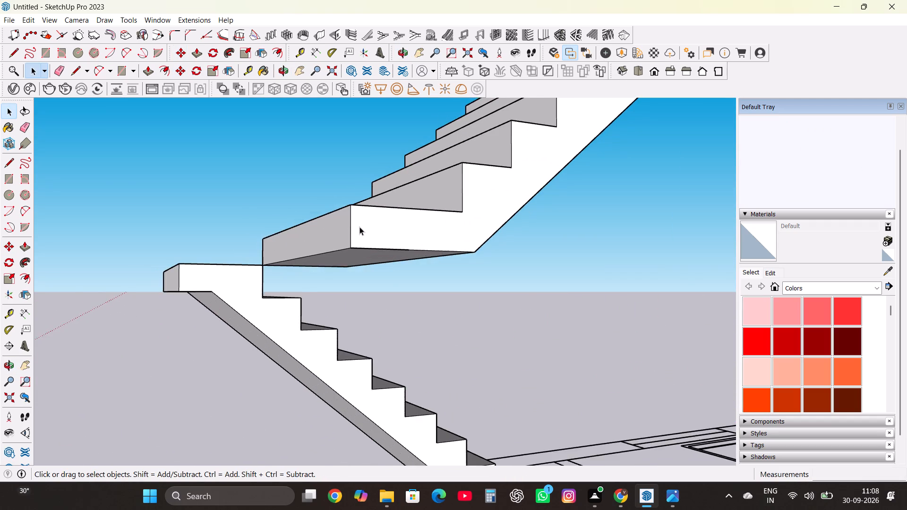
scroll(359, 227, "down", 5)
scroll(296, 266, "up", 5)
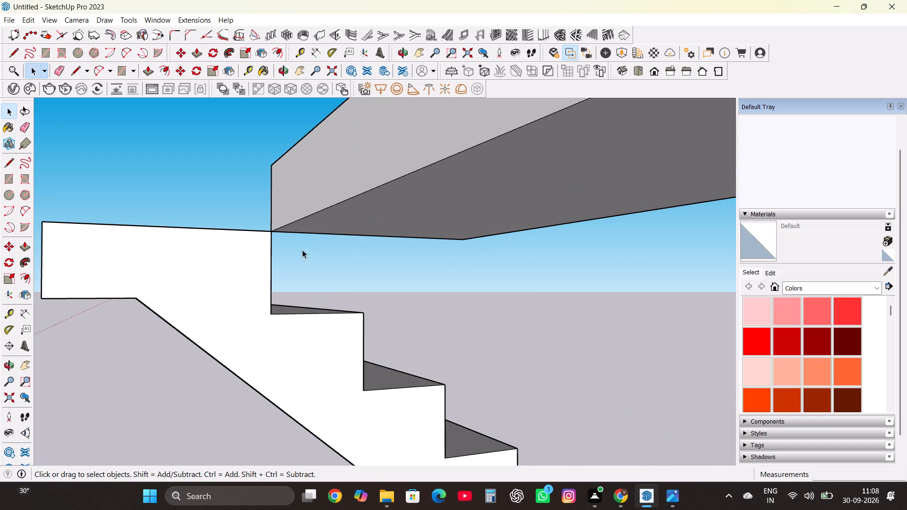
scroll(348, 197, "down", 8)
scroll(326, 245, "down", 5)
scroll(325, 231, "up", 3)
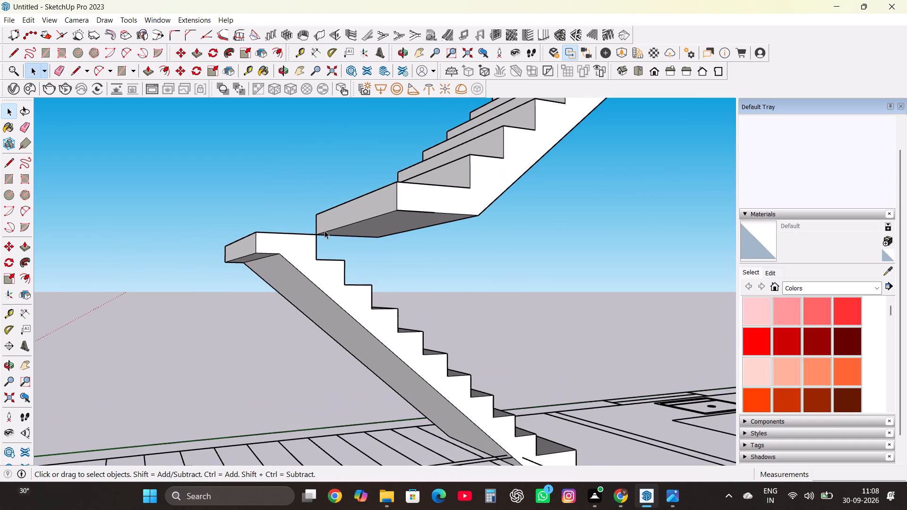
scroll(348, 211, "down", 13)
middle_click_drag(371, 258, 237, 331)
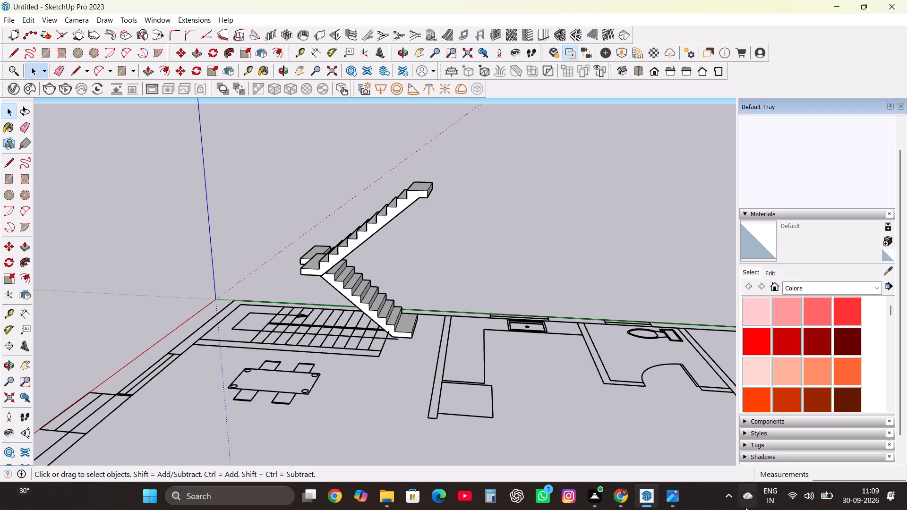
Move the outer-wall group by its inner bottom corner onto the floor plan's matching inner wall corner on the staircase side.
scroll(502, 311, "down", 17)
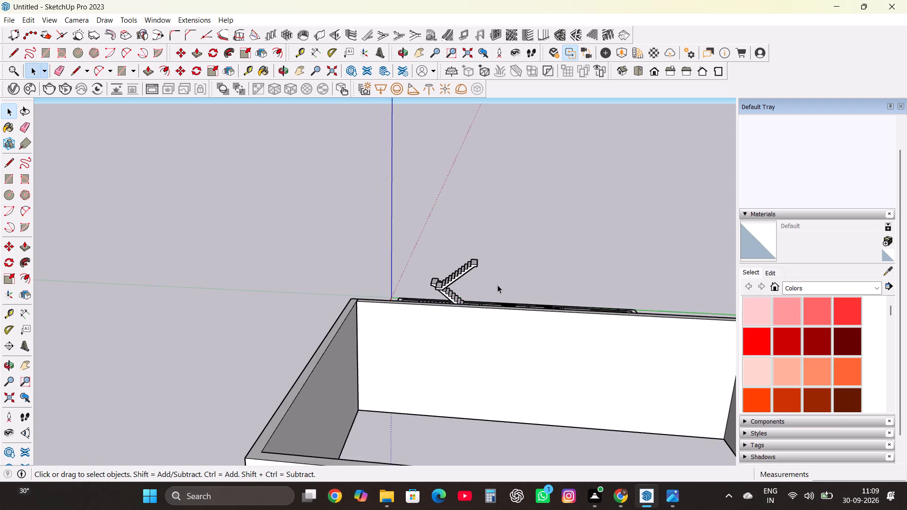
scroll(497, 285, "down", 3)
left_click(486, 318)
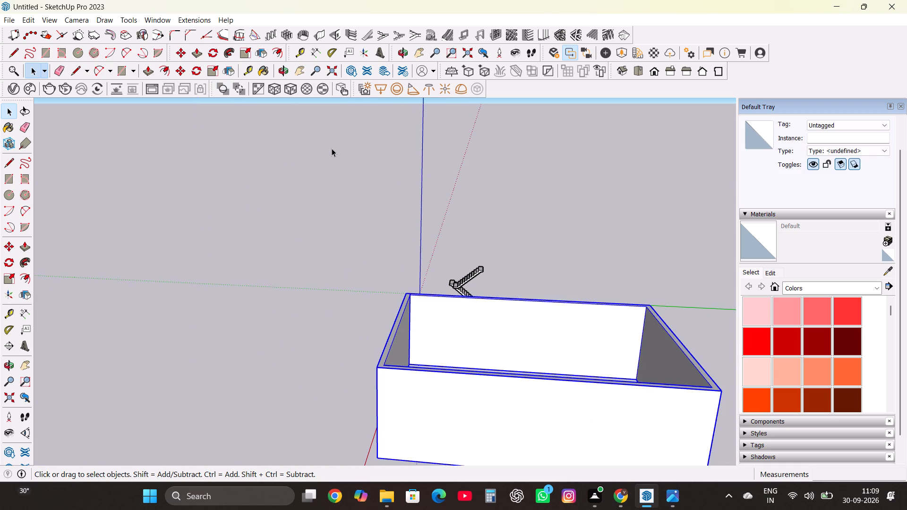
key("m")
key("Return")
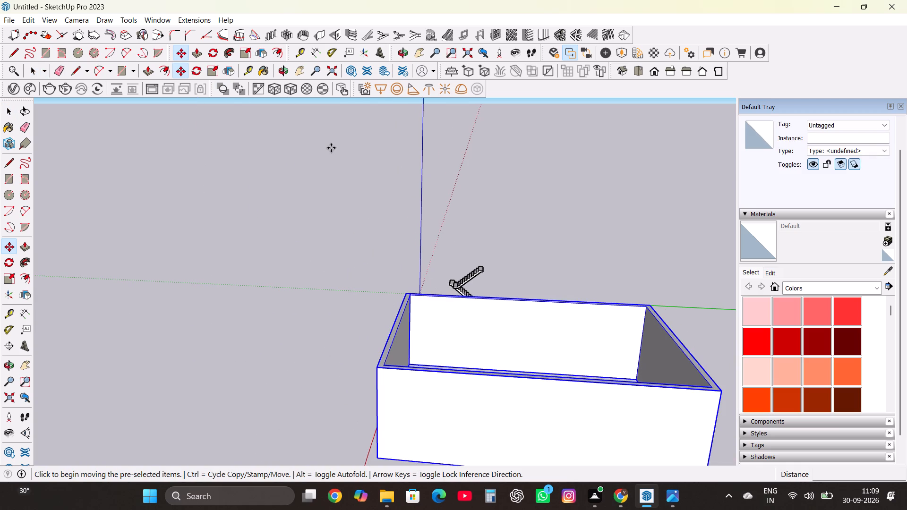
scroll(419, 330, "up", 6)
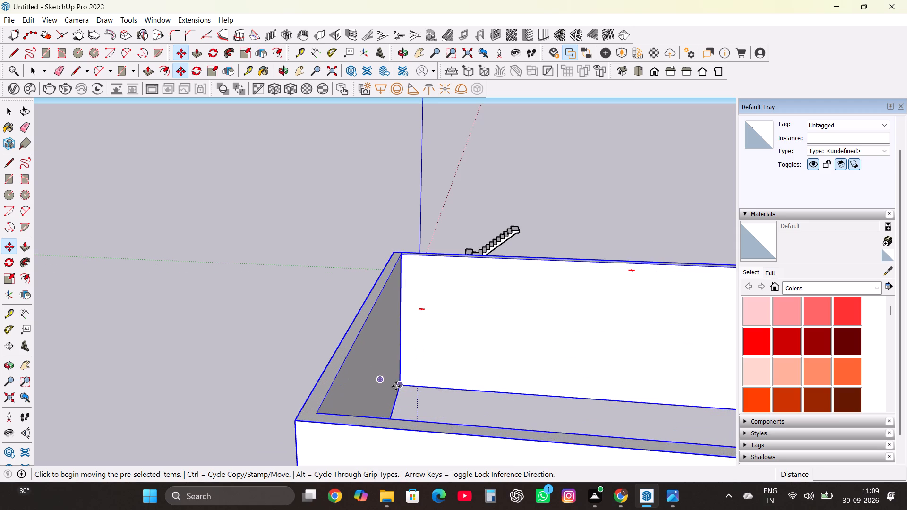
scroll(404, 390, "up", 5)
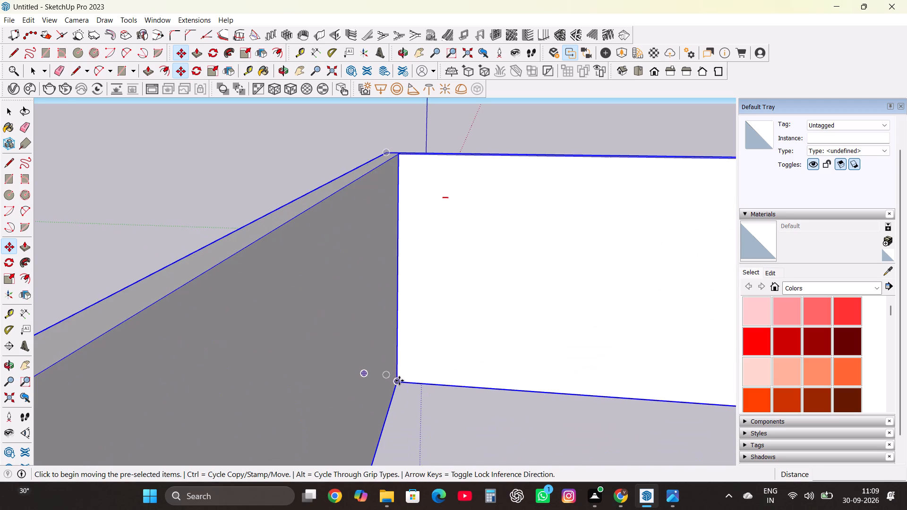
left_click(399, 382)
scroll(404, 288, "down", 3)
scroll(434, 191, "down", 3)
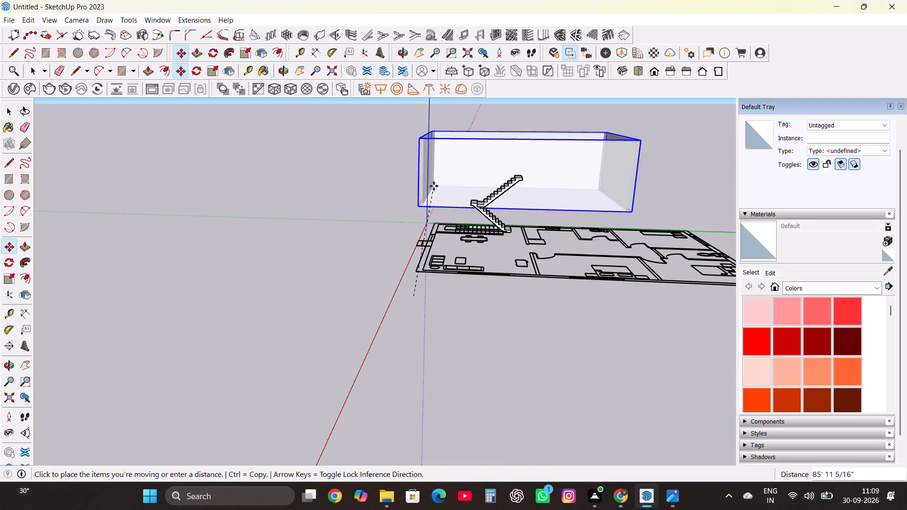
scroll(443, 212, "up", 16)
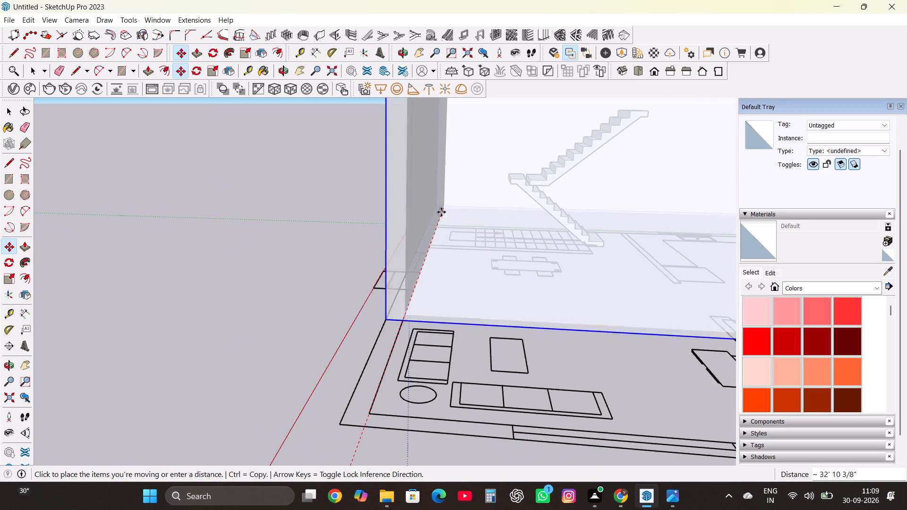
left_click(440, 226)
scroll(407, 289, "down", 8)
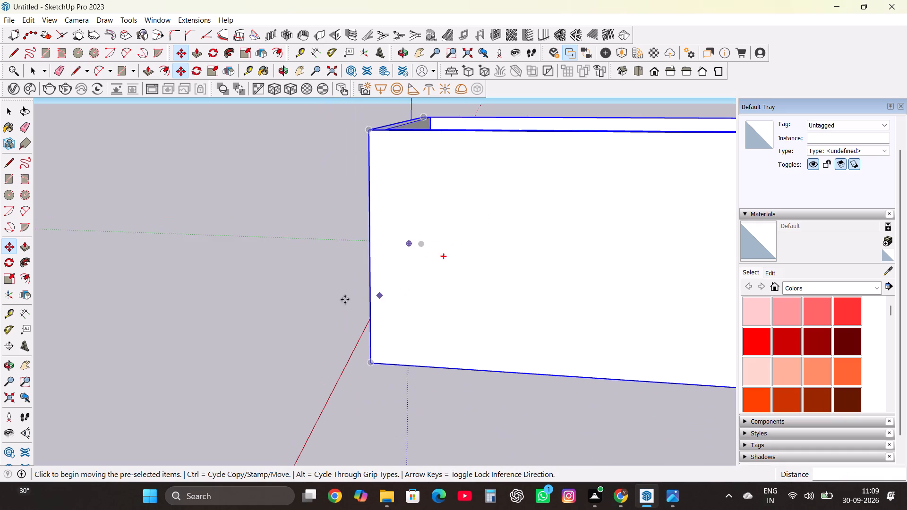
Move the outer-wall group by its outer bottom corner onto the plan's outer wall corner near the origin.
middle_click_drag(309, 285, 320, 293)
middle_click_drag(338, 307, 418, 352)
middle_click_drag(450, 360, 551, 351)
middle_click_drag(553, 348, 620, 326)
middle_click_drag(633, 334, 661, 349)
middle_click_drag(667, 352, 672, 355)
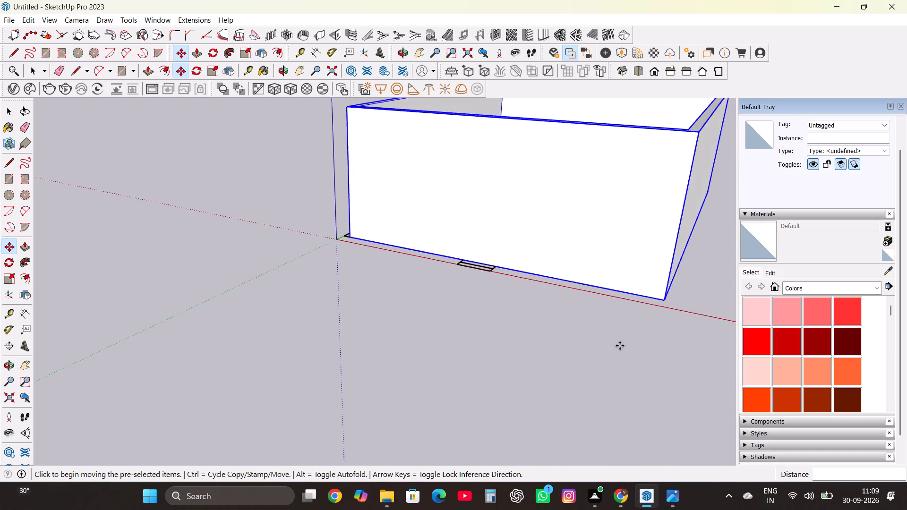
scroll(337, 228, "up", 10)
middle_click_drag(330, 255, 416, 297)
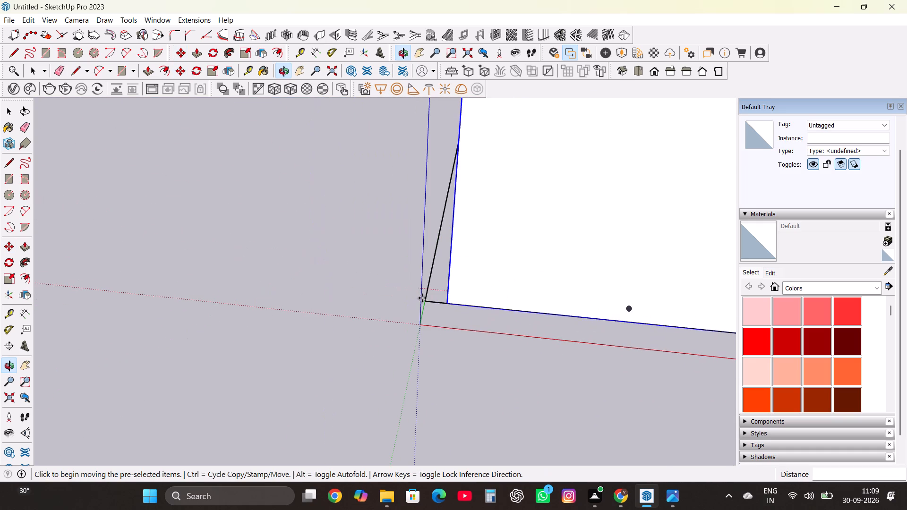
left_click(450, 304)
left_click(423, 297)
scroll(305, 360, "down", 5)
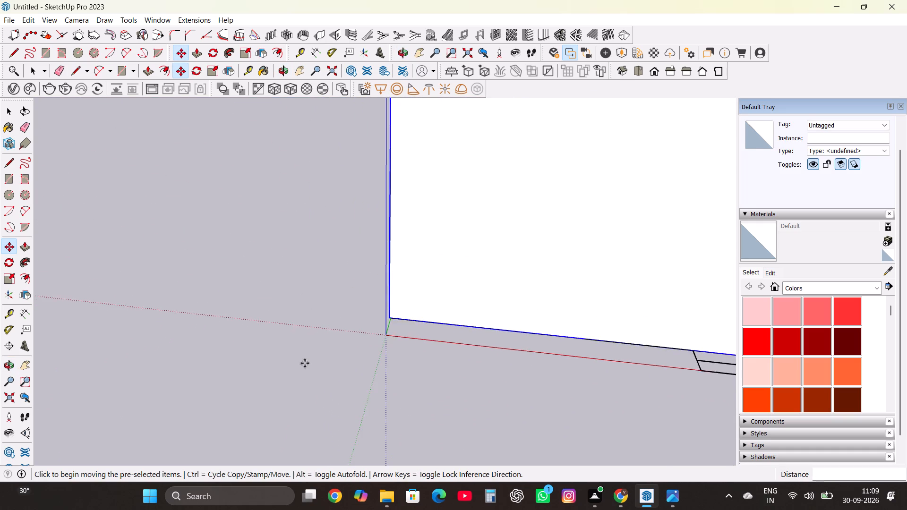
Examine how the two stacked staircase flights fit inside the outer walls and over the plan's staircase.
scroll(305, 363, "down", 13)
middle_click(399, 300)
middle_click_drag(397, 299, 376, 299)
middle_click_drag(362, 299, 144, 277)
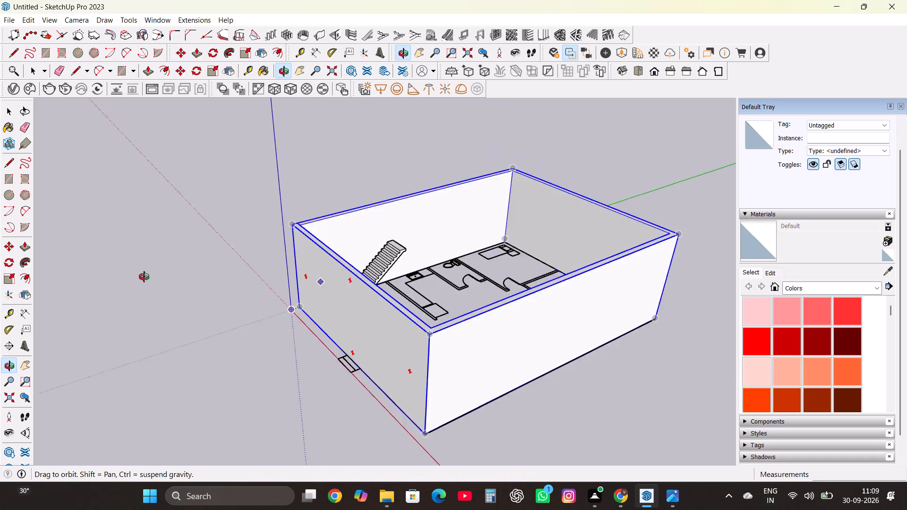
middle_click_drag(144, 277, 69, 376)
scroll(295, 278, "up", 5)
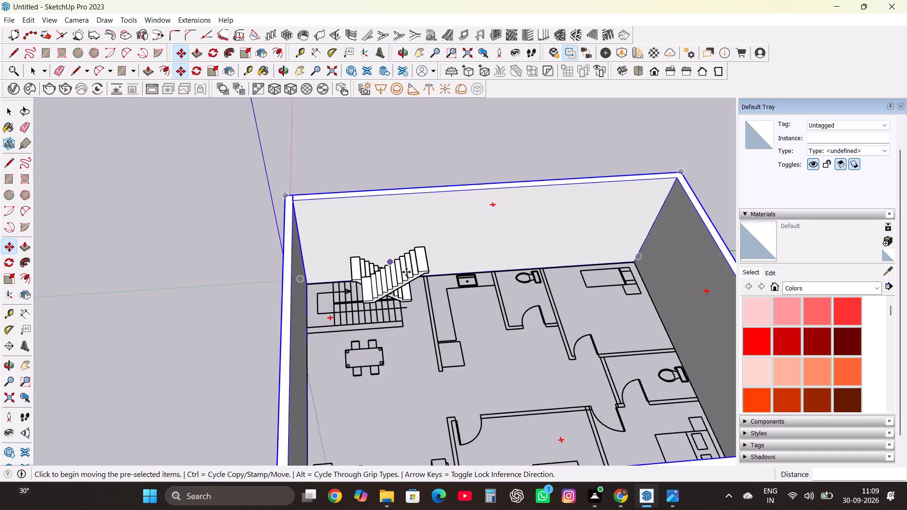
scroll(406, 272, "up", 8)
middle_click_drag(381, 342, 240, 127)
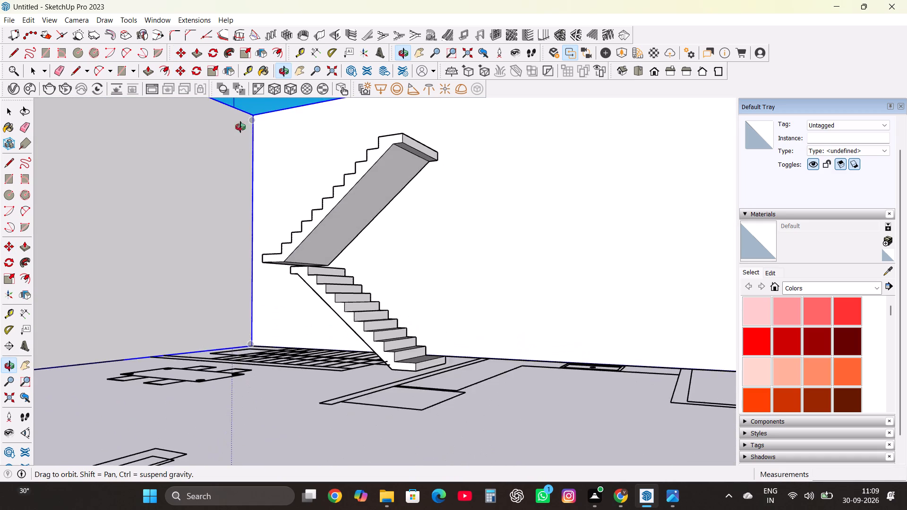
middle_click_drag(240, 127, 105, 150)
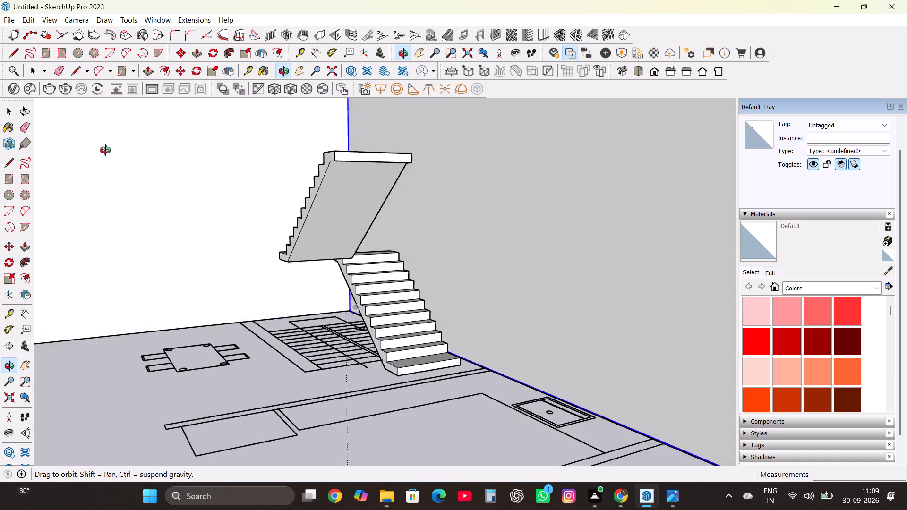
middle_click_drag(105, 150, 468, 167)
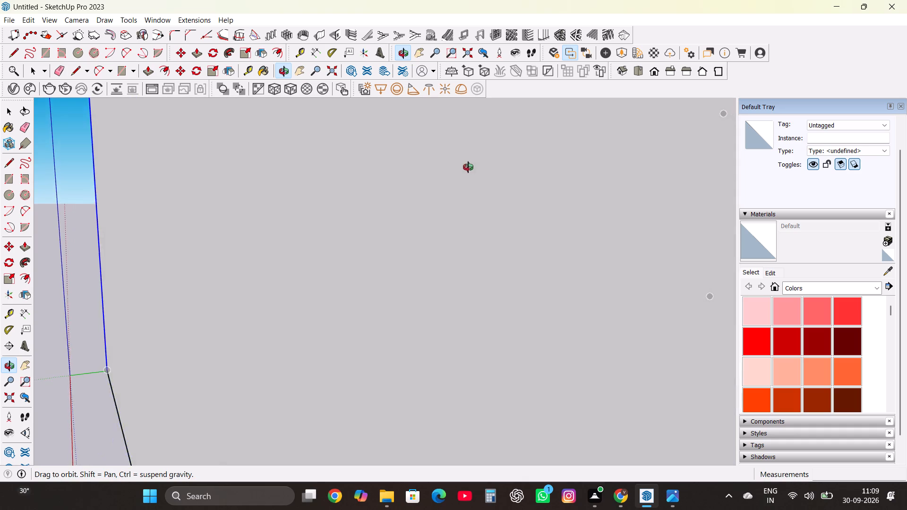
middle_click_drag(468, 167, 317, 247)
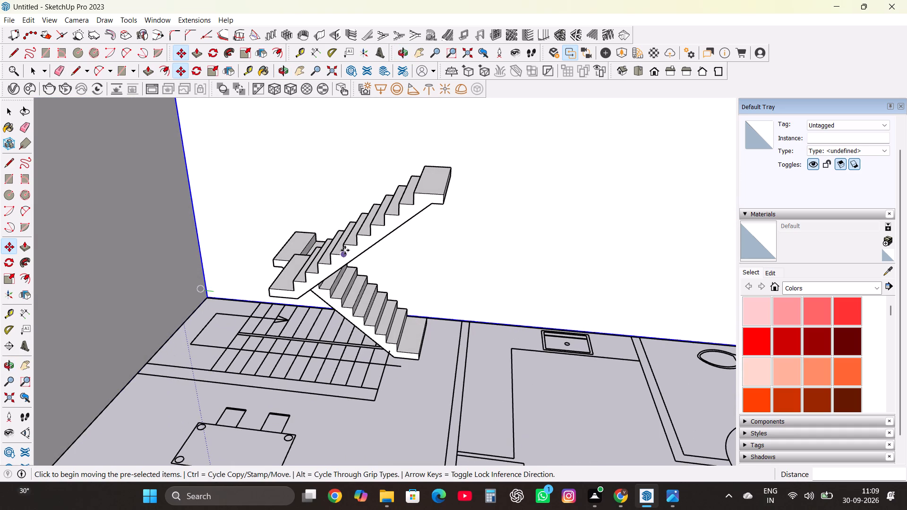
key("space")
key("space")
key("space")
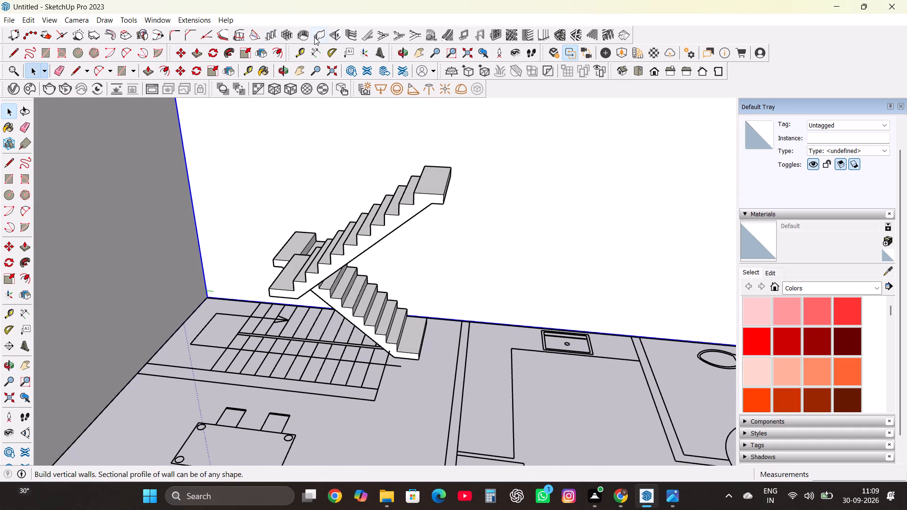
Build a left-to-right 1001bit Staircase 2 with 12 risers per flight, starting at the plan staircase's kitchen-end corner nearest the dining table and running along its long edge.
left_click(368, 31)
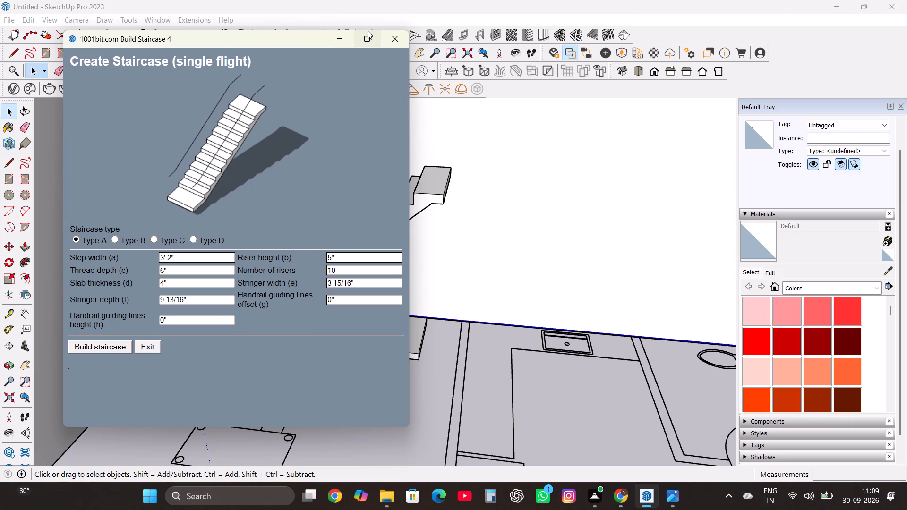
left_click(393, 33)
left_click(384, 34)
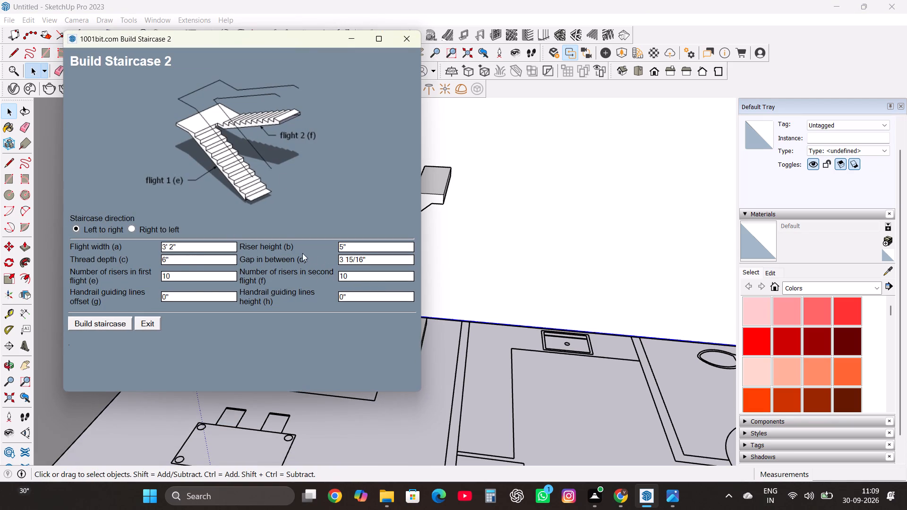
left_click(357, 279)
key("BackSpace")
type("12")
left_click(187, 272)
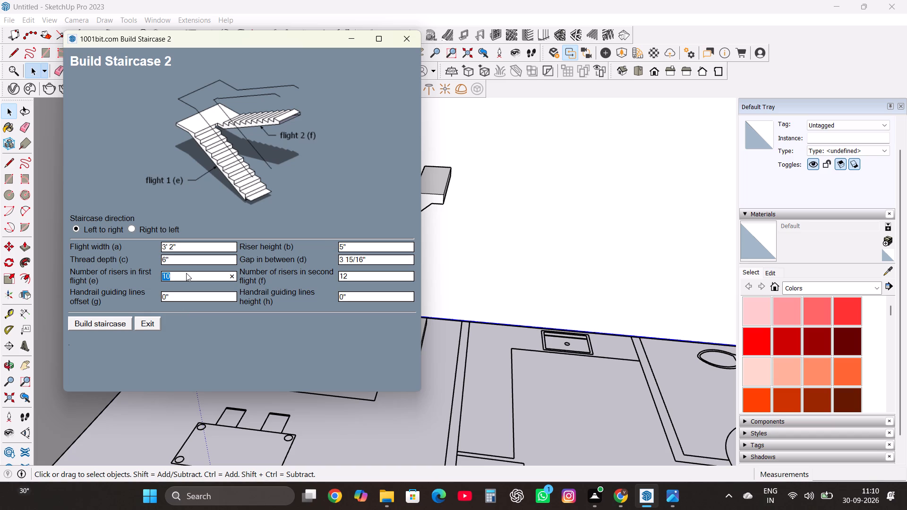
key("BackSpace")
type("12")
key("Return")
left_click(81, 326)
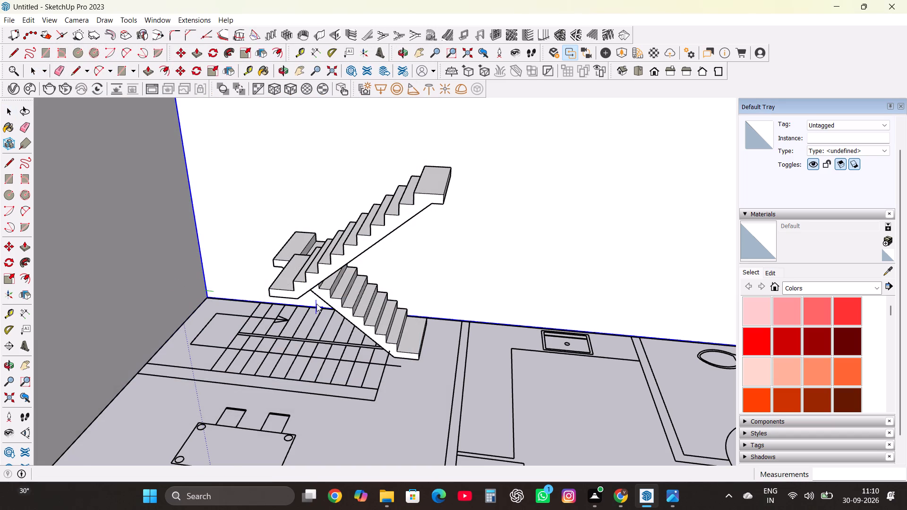
scroll(332, 264, "down", 6)
left_click(359, 341)
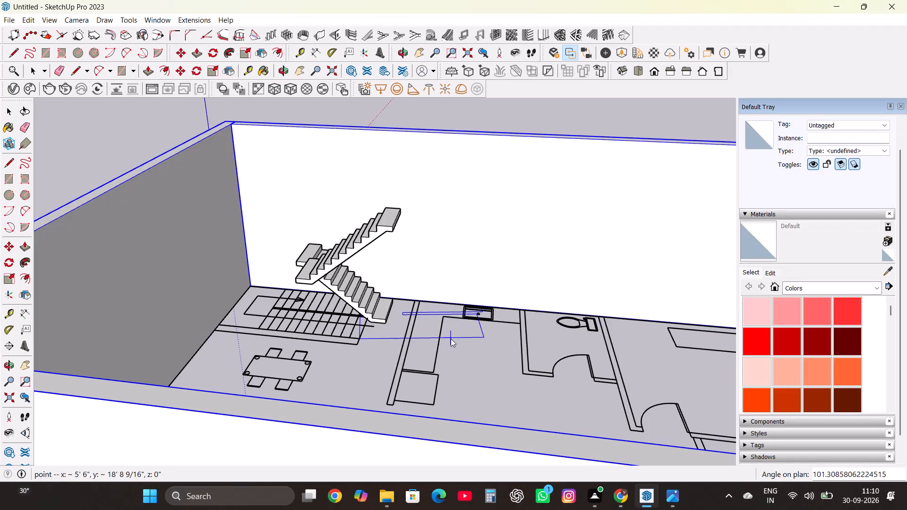
left_click(263, 324)
Examine the new two-flight staircase's landing and flights against the existing flights, the plan's staircase and the walls.
scroll(277, 323, "up", 3)
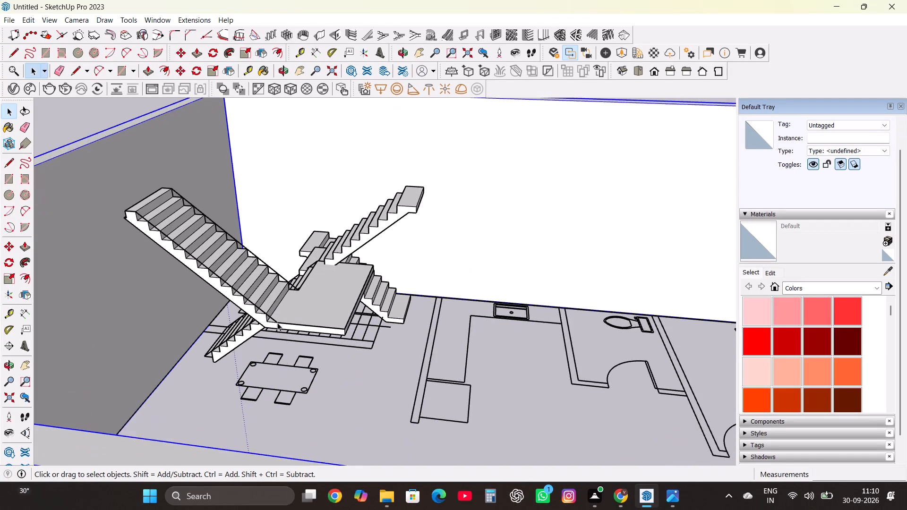
scroll(277, 323, "up", 2)
scroll(405, 297, "up", 2)
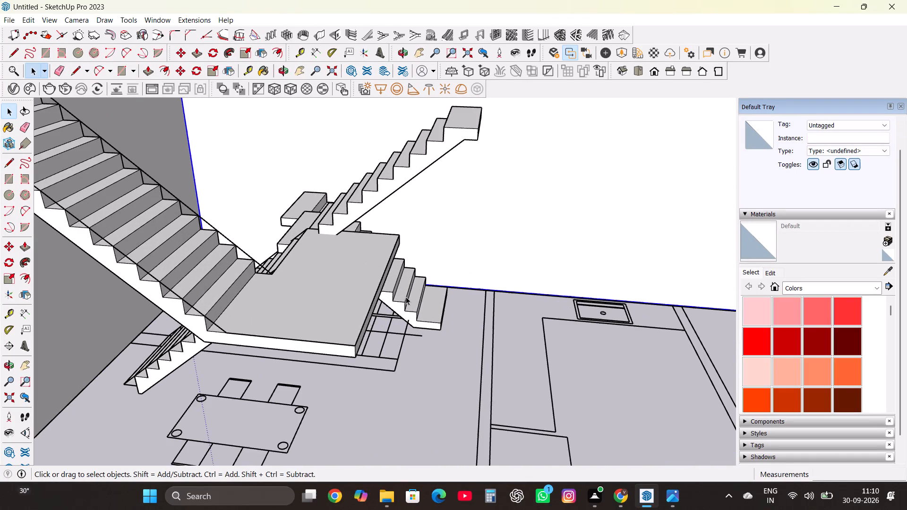
middle_click_drag(442, 274, 199, 335)
scroll(292, 332, "down", 1)
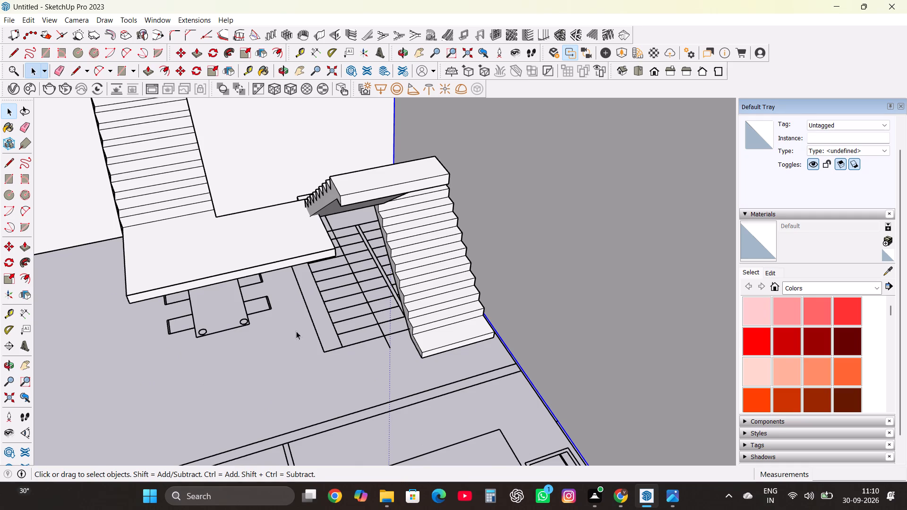
scroll(296, 331, "down", 8)
middle_click_drag(242, 374, 394, 285)
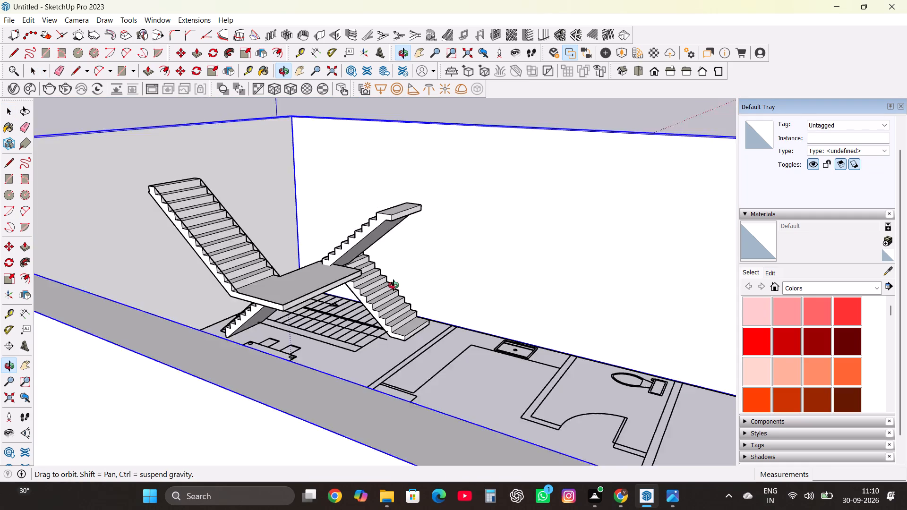
middle_click_drag(394, 285, 436, 323)
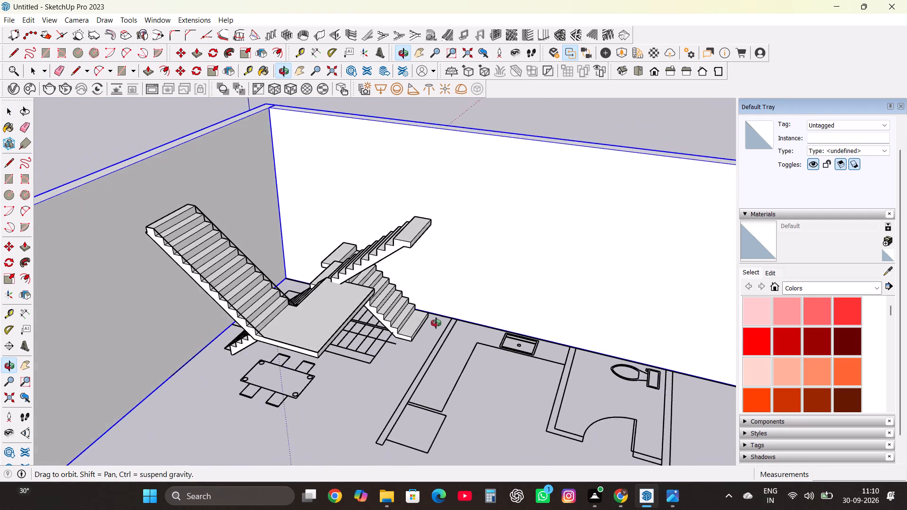
Delete the two older separate staircase flights standing over the plan's staircase beside the long outer wall.
middle_click_drag(436, 323, 358, 355)
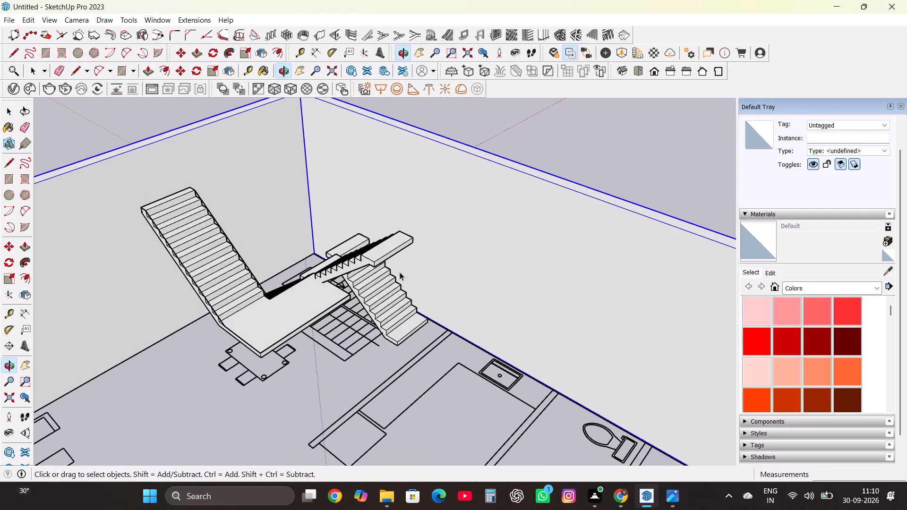
scroll(403, 257, "up", 5)
middle_click_drag(391, 261, 312, 368)
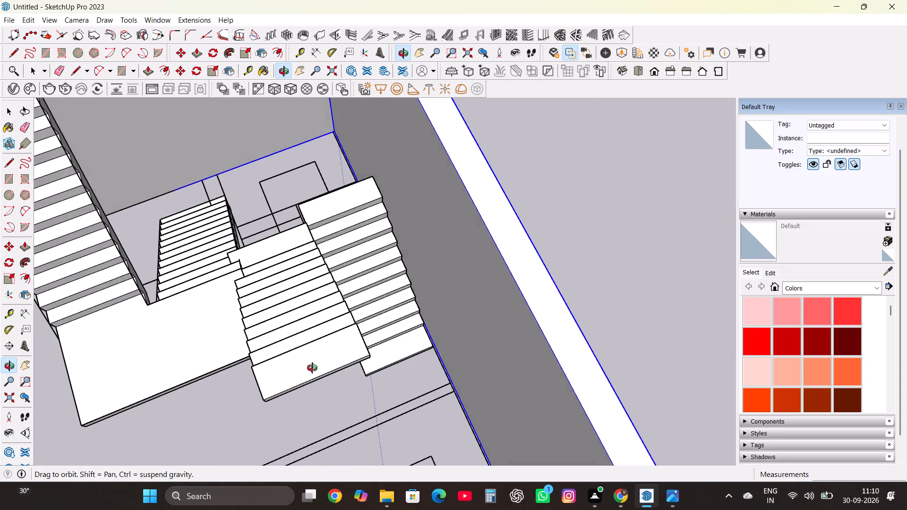
middle_click_drag(312, 368, 377, 293)
middle_click_drag(385, 284, 358, 322)
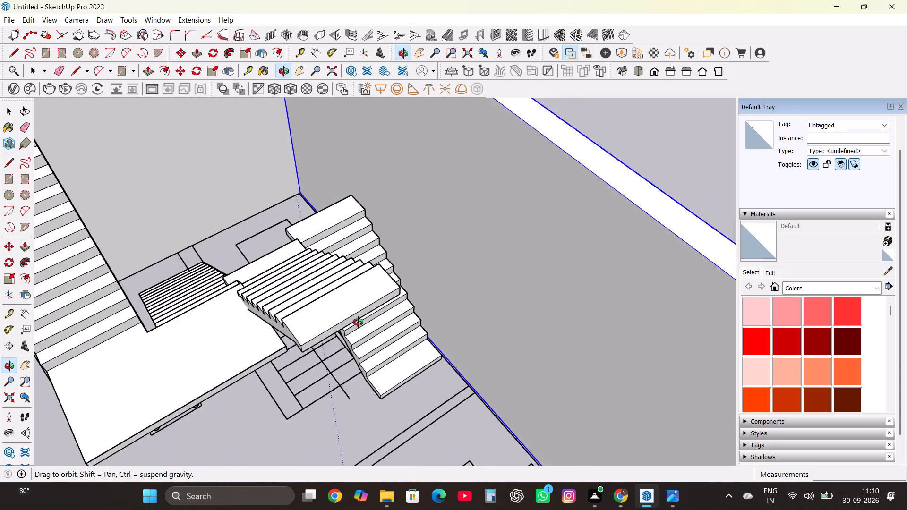
middle_click_drag(358, 322, 354, 323)
left_click(340, 315)
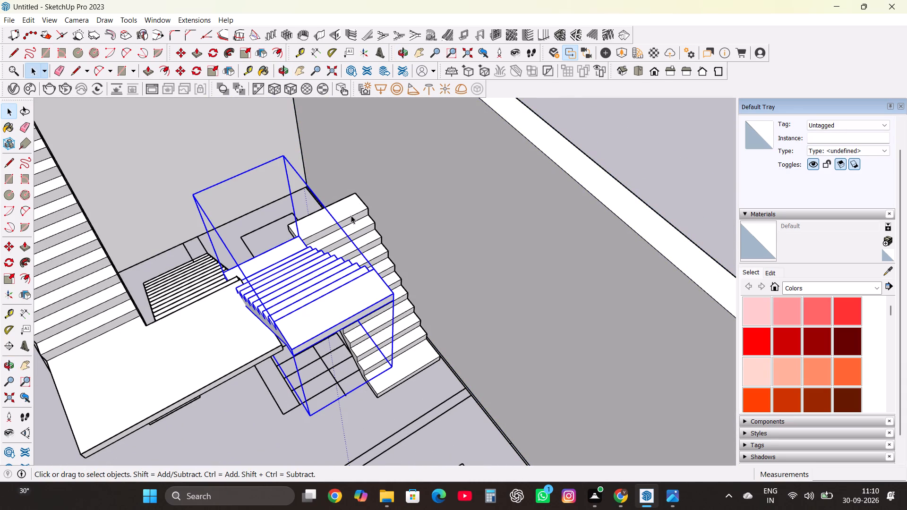
left_click(344, 222, "shift")
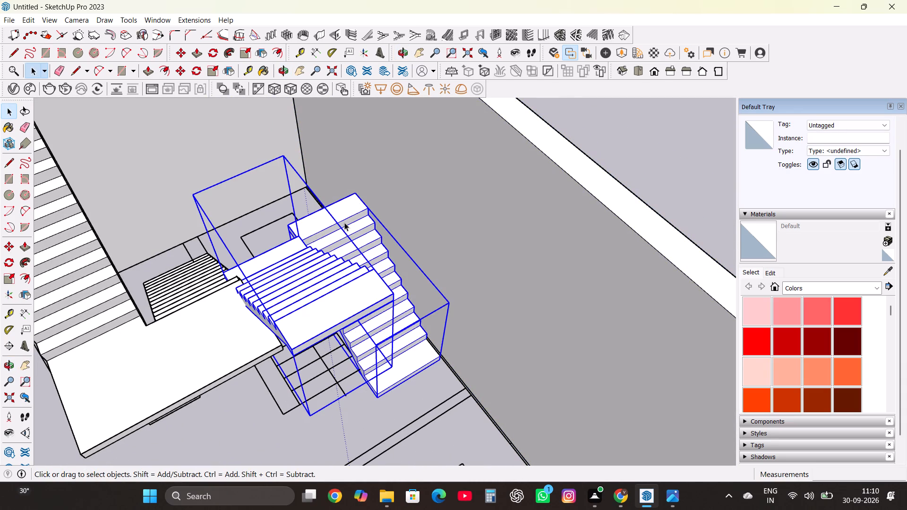
key("Delete")
Examine the remaining 12-riser two-flight staircase against the outer walls, the plan's staircase and the dining table.
scroll(327, 206, "down", 7)
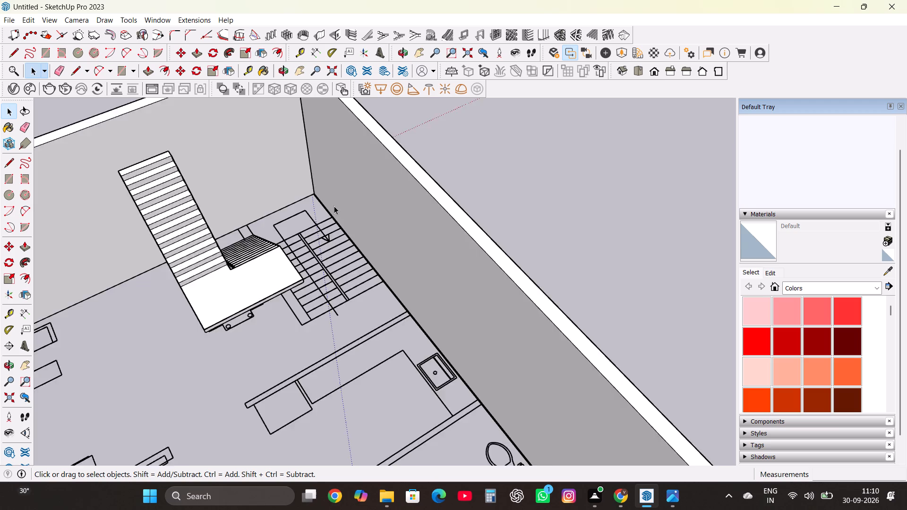
scroll(334, 206, "down", 6)
middle_click_drag(271, 275, 279, 264)
middle_click_drag(284, 260, 489, 119)
scroll(322, 252, "up", 2)
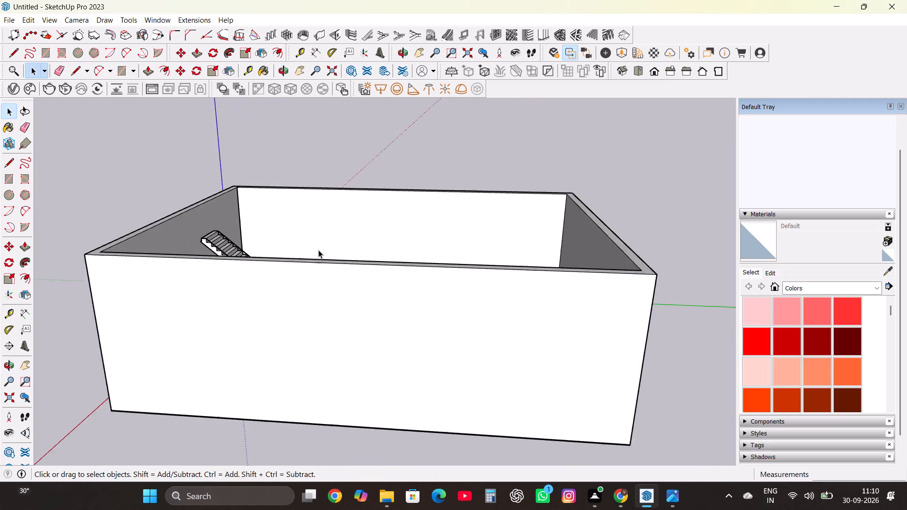
scroll(318, 250, "up", 9)
scroll(176, 263, "up", 4)
middle_click_drag(180, 246, 266, 246)
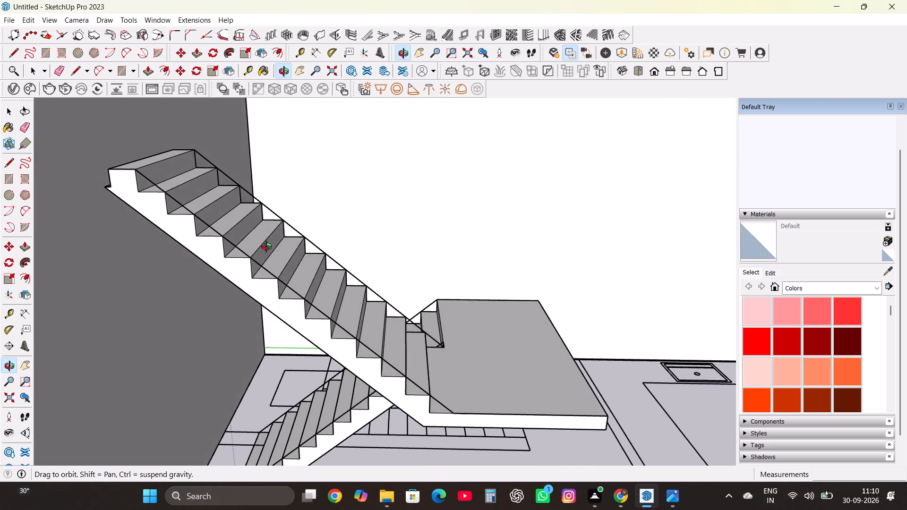
middle_click_drag(266, 246, 209, 343)
scroll(374, 237, "down", 3)
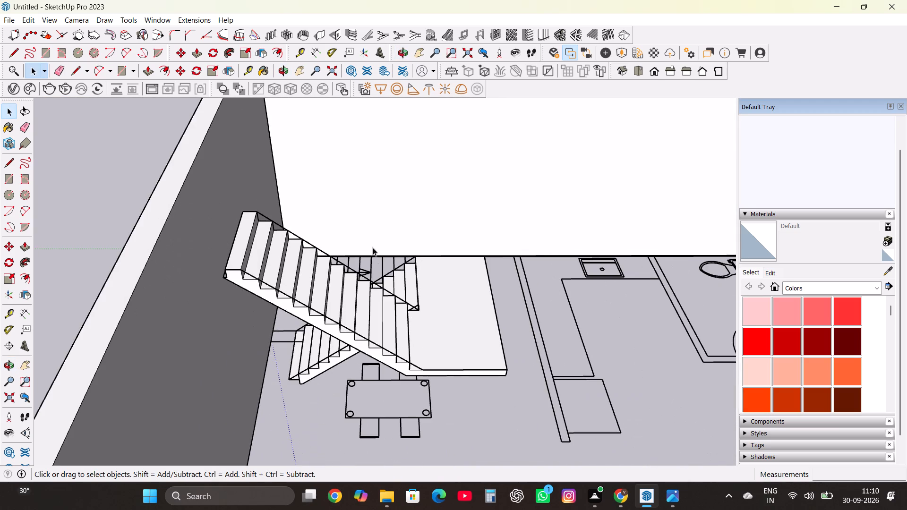
middle_click_drag(390, 347, 317, 320)
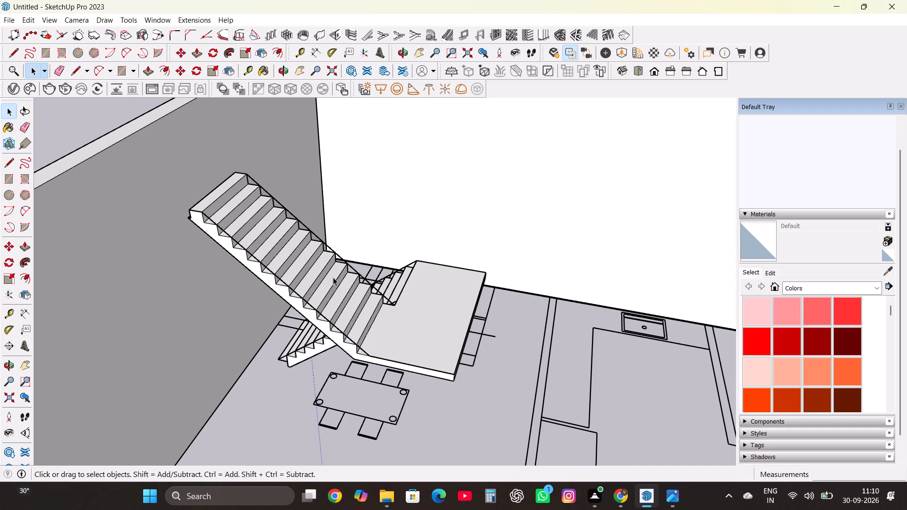
scroll(355, 306, "down", 4)
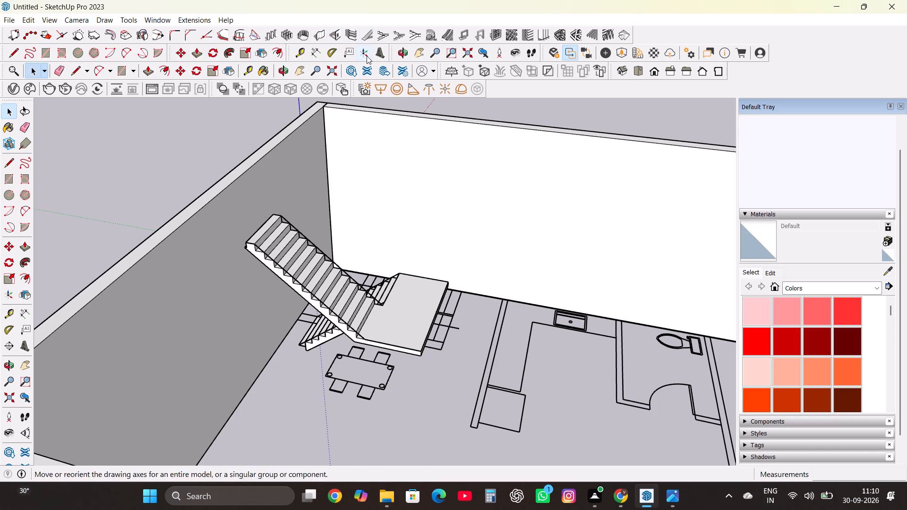
Build a left-to-right 1001bit Staircase 2 with 14 risers per flight, placed on open floor beside the dining table and running across the kitchen.
left_click(385, 35)
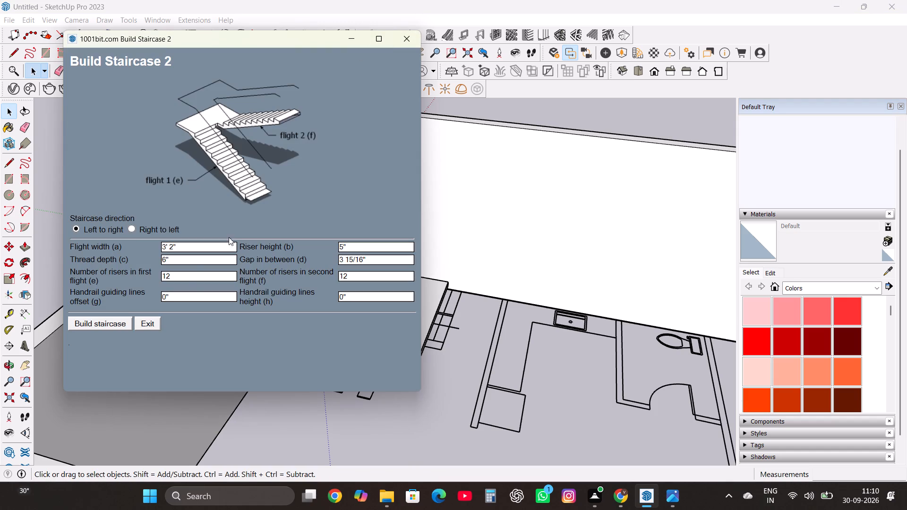
left_click(188, 274)
key("BackSpace")
type("14")
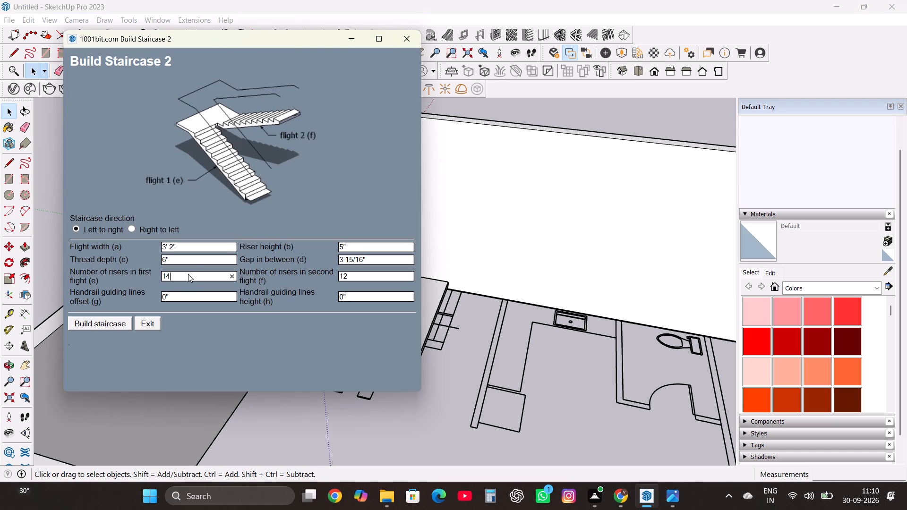
left_click(360, 274)
key("BackSpace")
type("14")
key("Return")
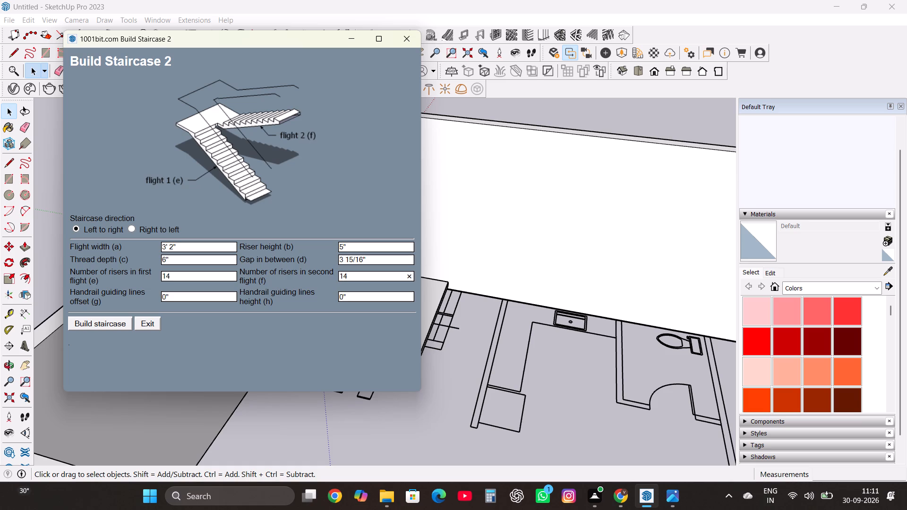
left_click(103, 323)
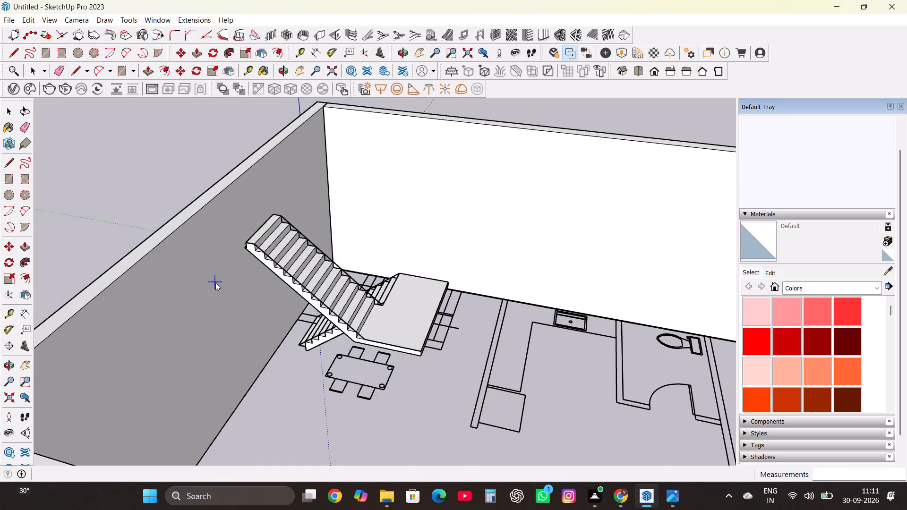
scroll(237, 286, "down", 3)
left_click_drag(374, 367, 379, 367)
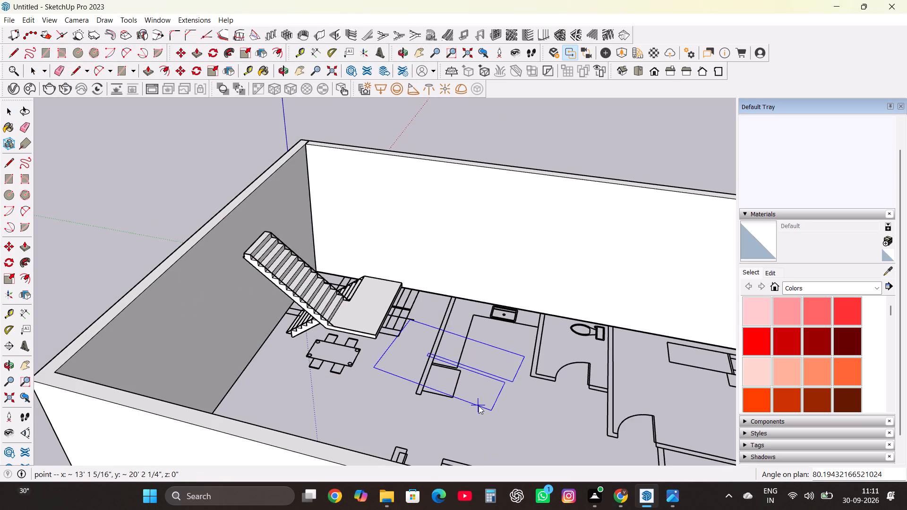
left_click(491, 392)
Examine the new 14-riser staircase's flights, landing and top height against the older staircase and the outer walls.
scroll(472, 351, "up", 6)
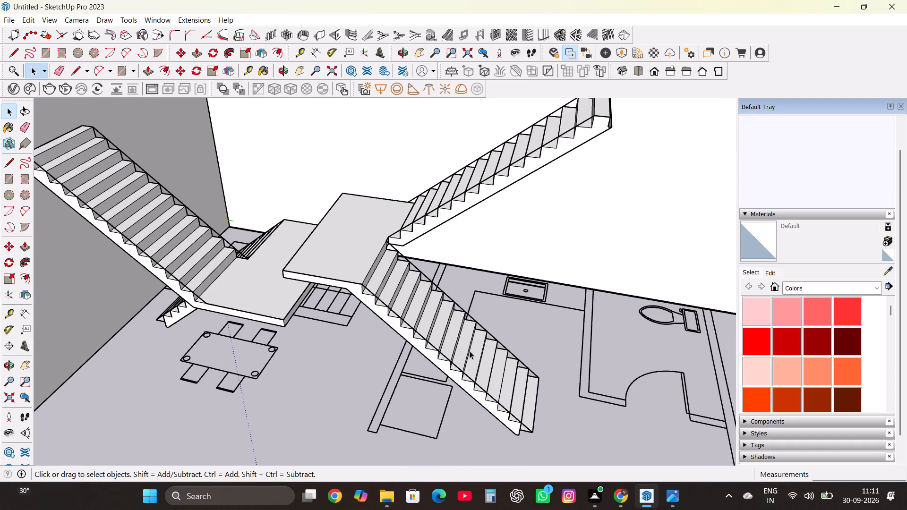
middle_click_drag(444, 371, 619, 388)
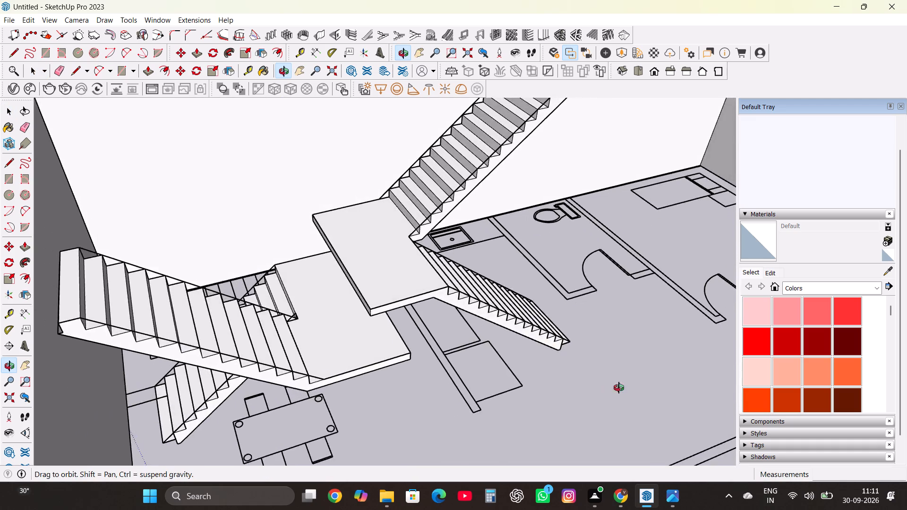
middle_click_drag(619, 388, 381, 293)
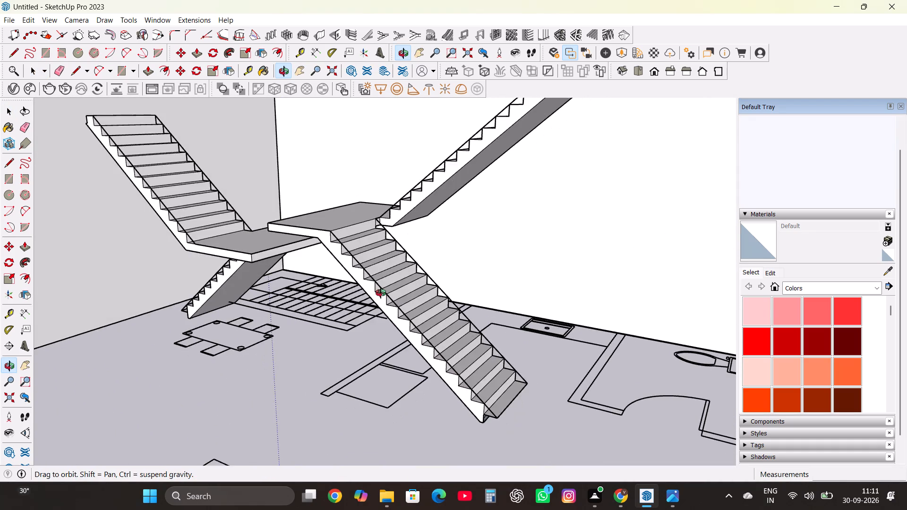
middle_click_drag(381, 293, 537, 389)
scroll(542, 391, "down", 9)
middle_click_drag(539, 394, 539, 387)
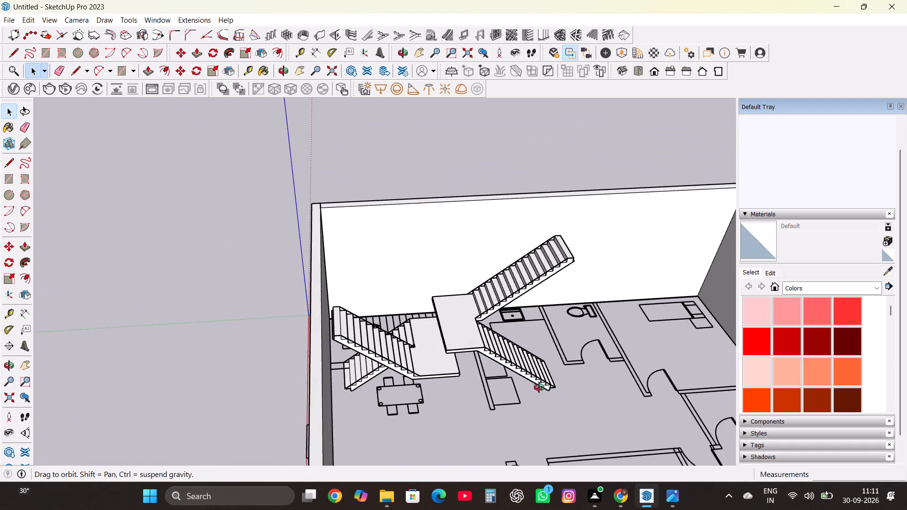
middle_click_drag(539, 387, 615, 276)
scroll(536, 205, "up", 10)
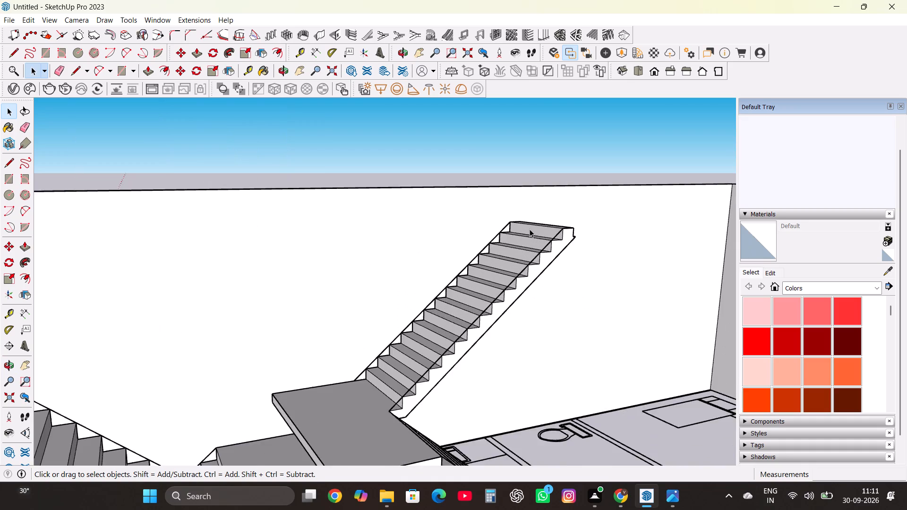
scroll(530, 229, "up", 5)
scroll(523, 255, "down", 12)
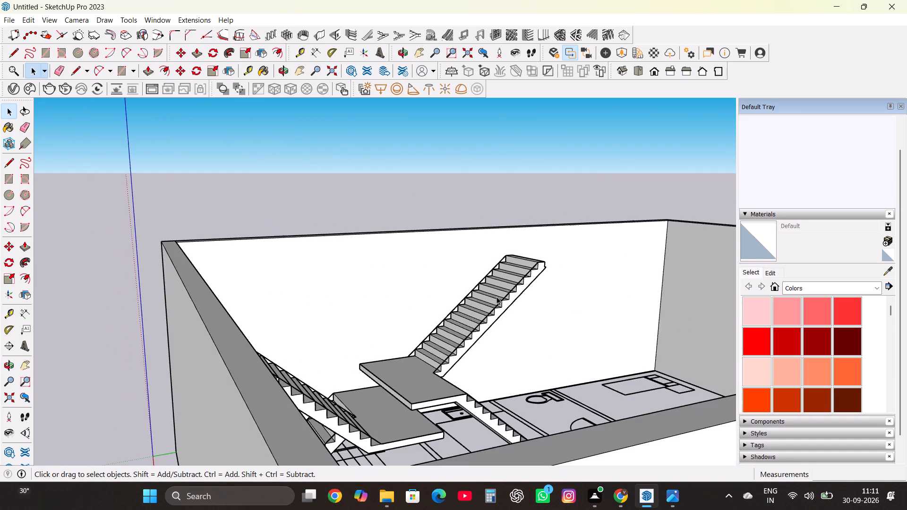
middle_click_drag(496, 297, 318, 381)
Delete the older two-flight staircase with 12 risers per flight standing beside the dining table.
left_click(240, 422)
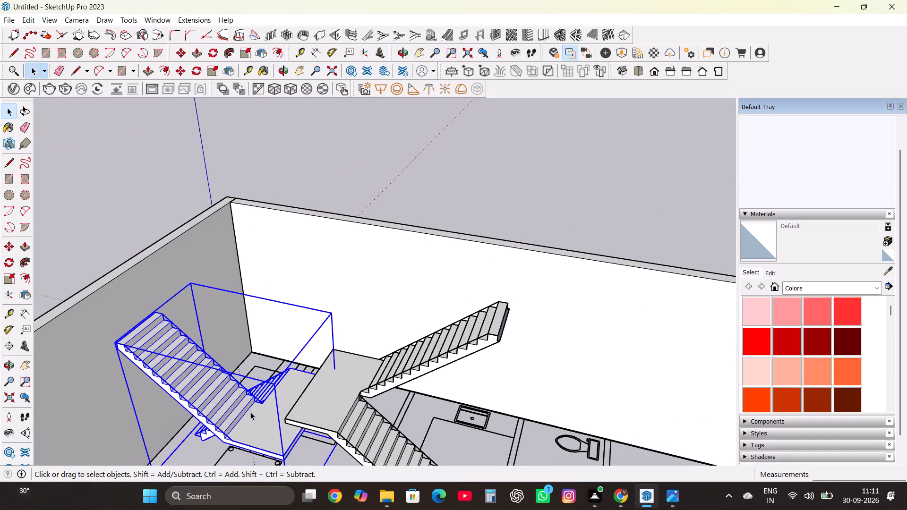
key("Delete")
scroll(343, 437, "down", 5)
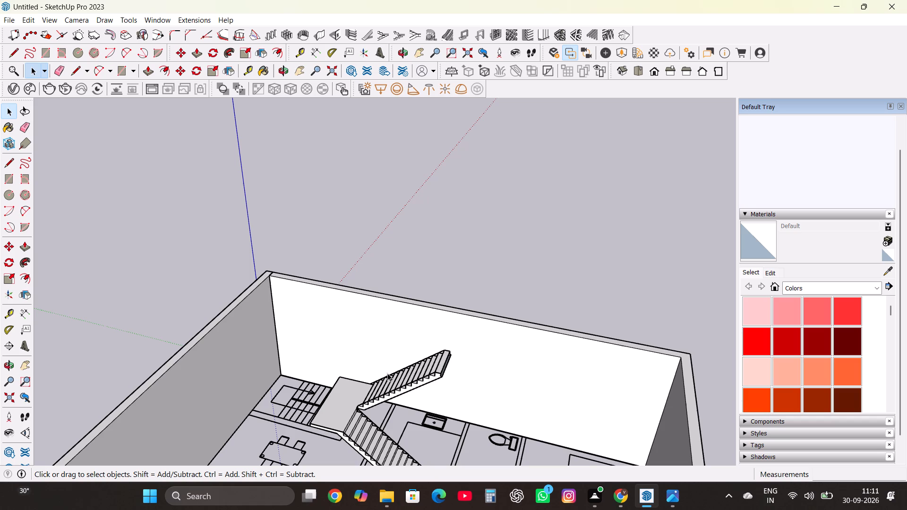
scroll(443, 366, "down", 3)
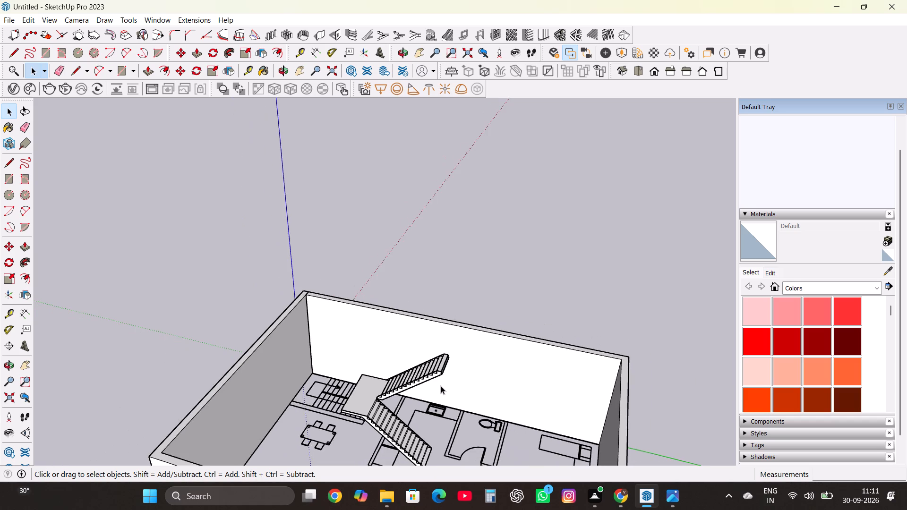
scroll(441, 388, "down", 4)
scroll(401, 415, "up", 10)
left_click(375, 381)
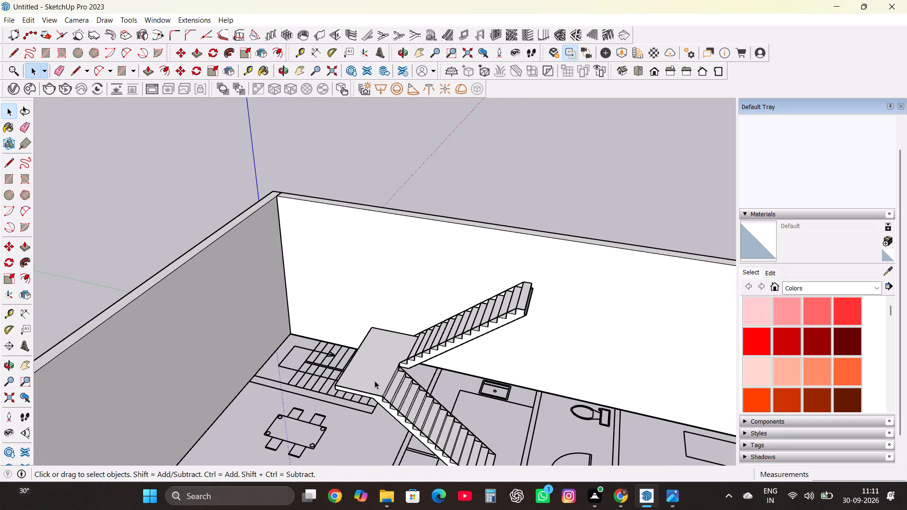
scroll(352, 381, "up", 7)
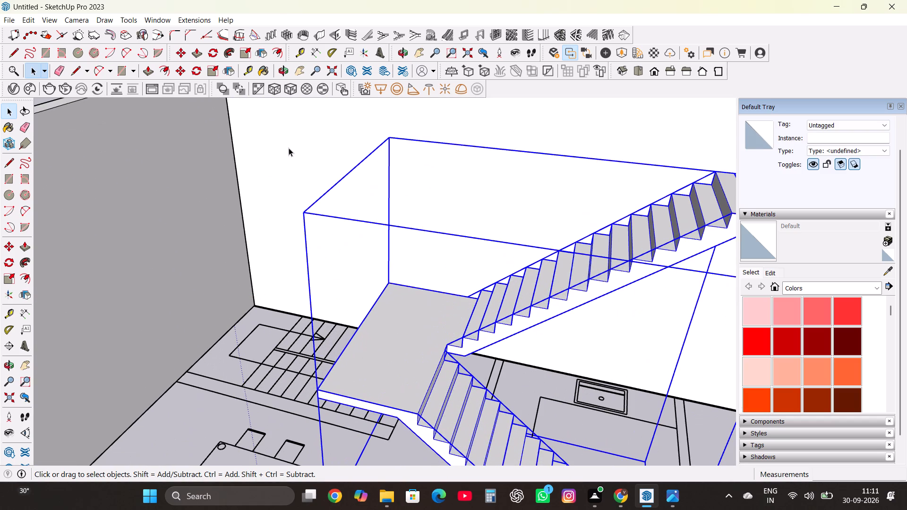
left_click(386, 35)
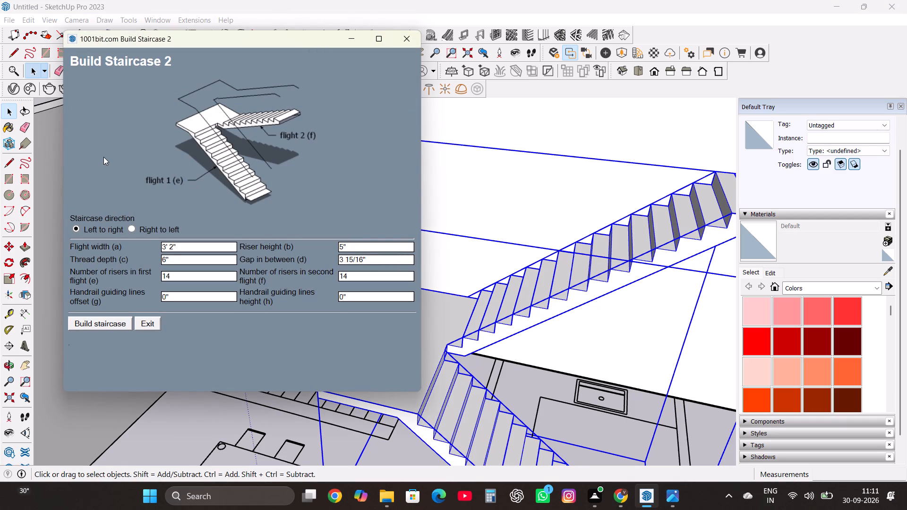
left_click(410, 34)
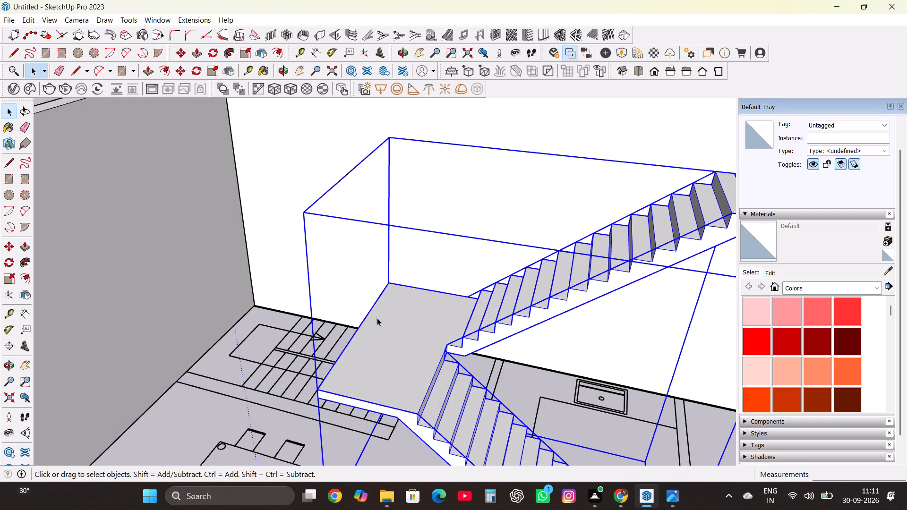
Open the 14-riser two-flight staircase group for editing.
scroll(434, 286, "down", 8)
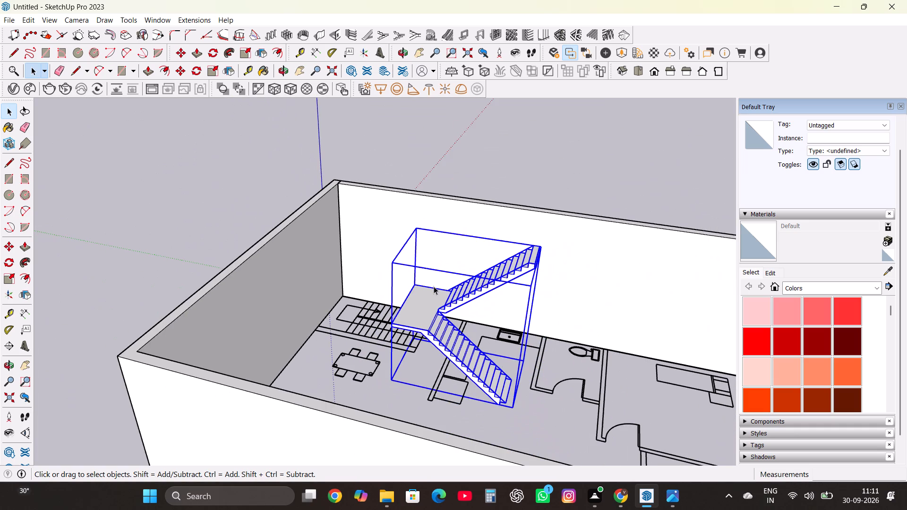
left_click(491, 98)
triple_click(415, 311)
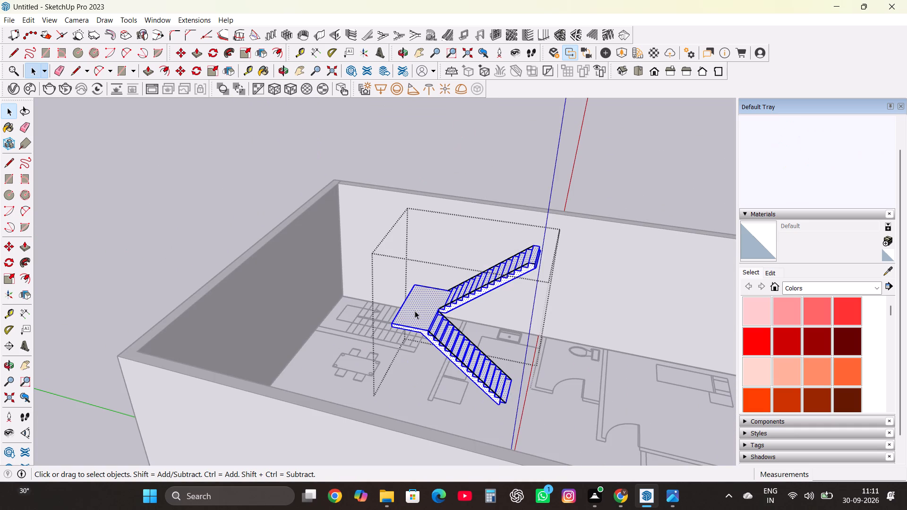
middle_click_drag(377, 337, 512, 298)
middle_click(512, 297)
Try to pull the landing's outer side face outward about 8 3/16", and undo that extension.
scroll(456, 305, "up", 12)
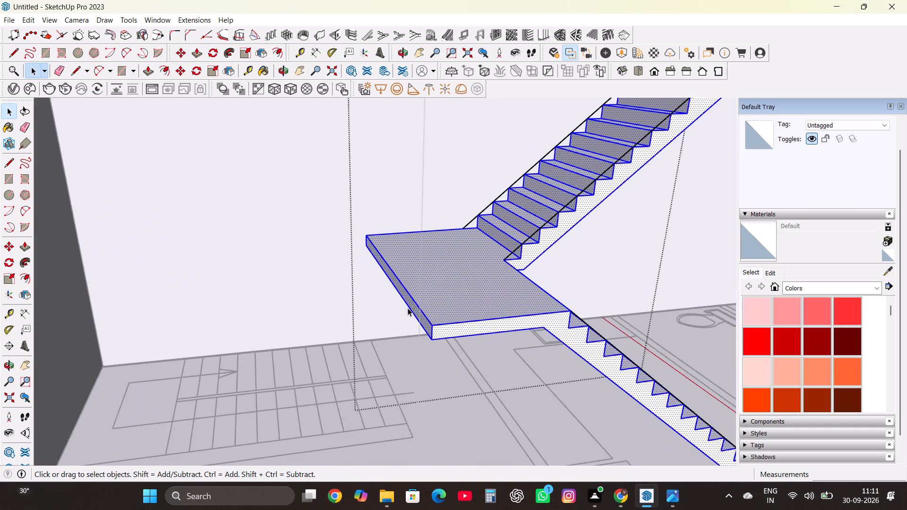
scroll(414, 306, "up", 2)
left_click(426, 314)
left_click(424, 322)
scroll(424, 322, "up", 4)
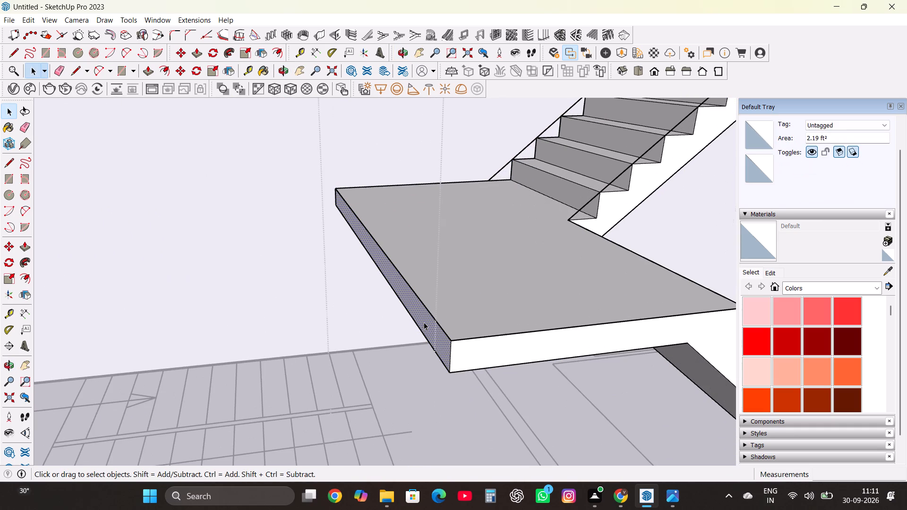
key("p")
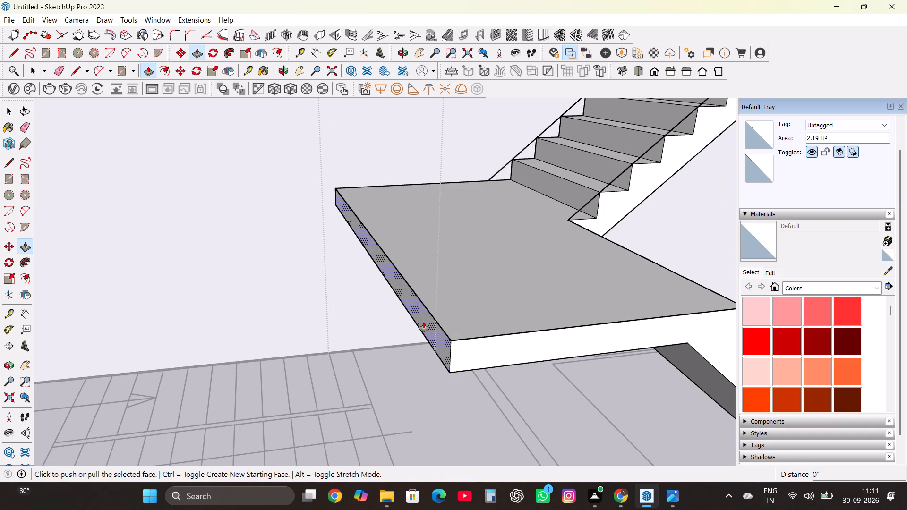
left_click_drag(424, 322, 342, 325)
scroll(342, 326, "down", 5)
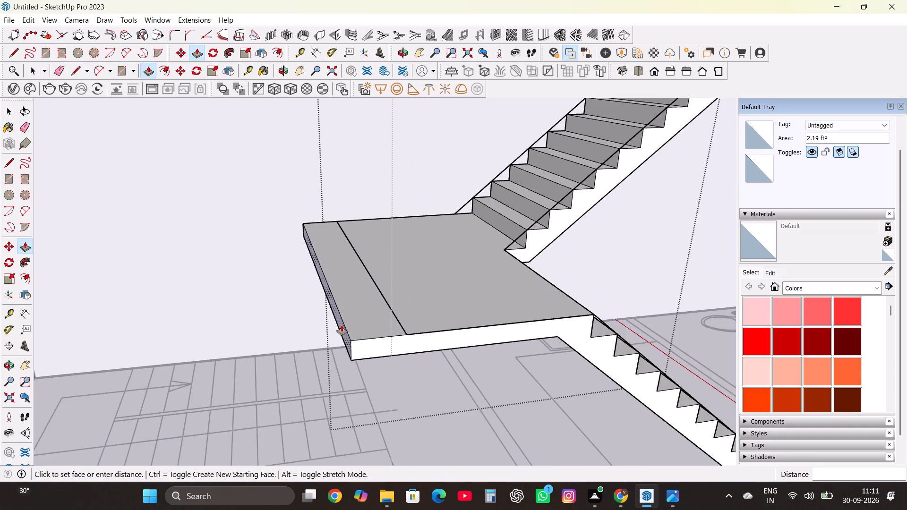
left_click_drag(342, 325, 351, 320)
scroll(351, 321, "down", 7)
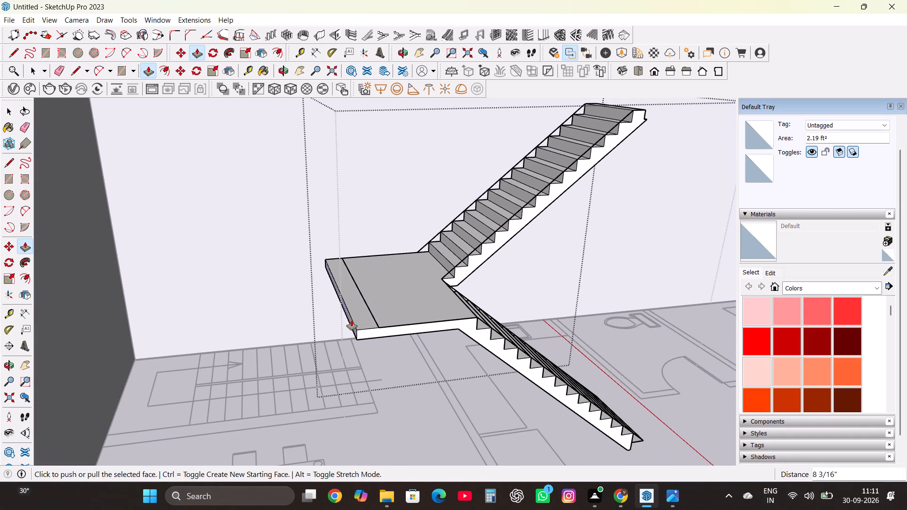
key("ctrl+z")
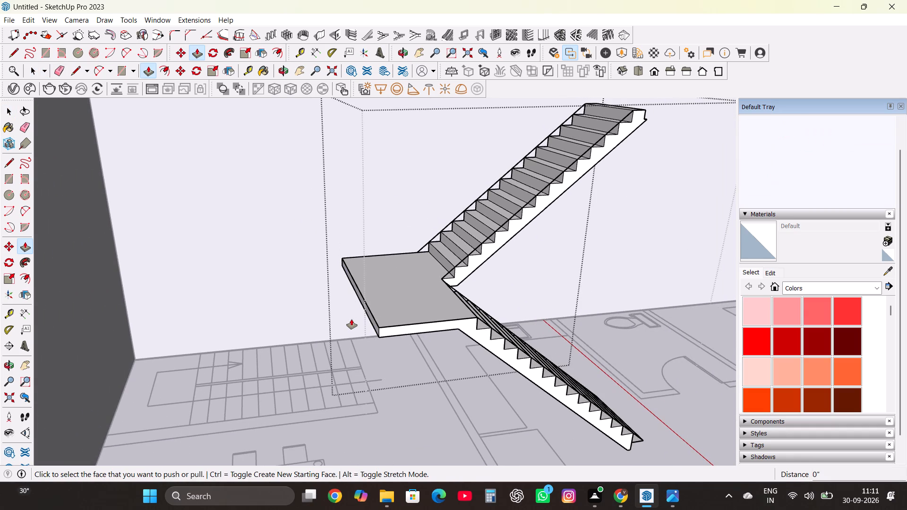
Extend the staircase landing by pulling its outer side face outward 3', away from the flights.
scroll(370, 315, "up", 7)
left_click_drag(379, 340, 218, 366)
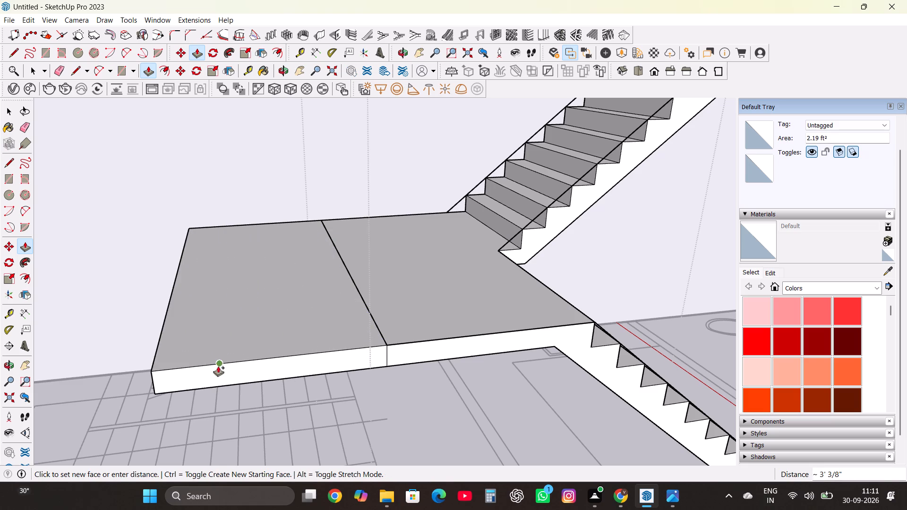
left_click_drag(218, 366, 239, 358)
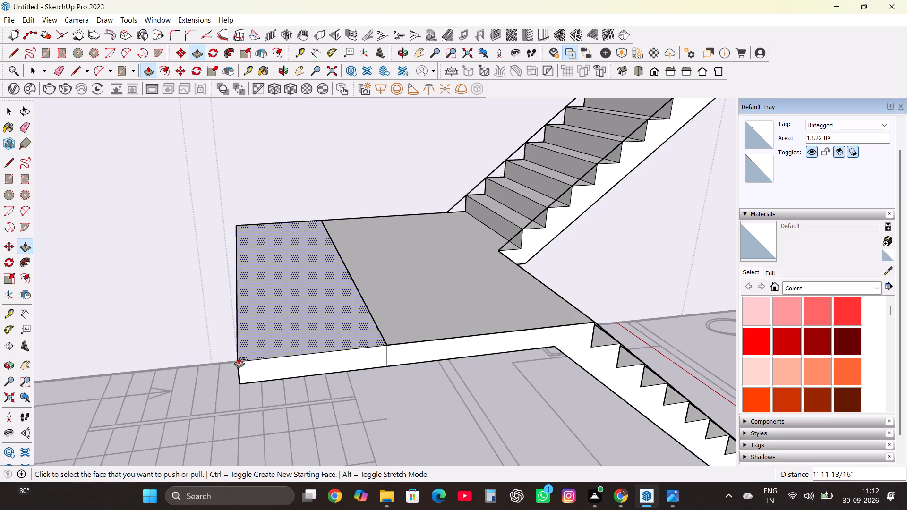
type("3'")
key("Return")
scroll(239, 358, "down", 9)
scroll(287, 344, "up", 4)
key("space")
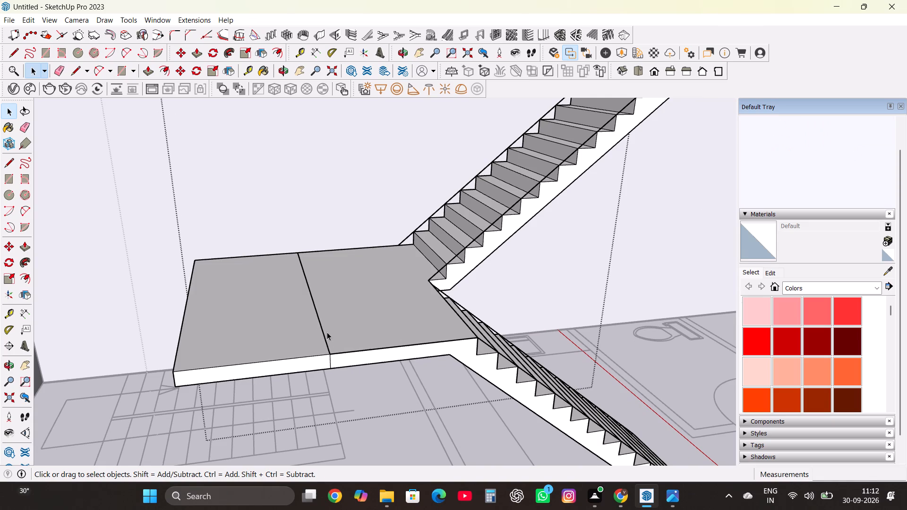
Erase the seam line across the landing's top between the original slab and its extension.
left_click(325, 333)
key("Delete")
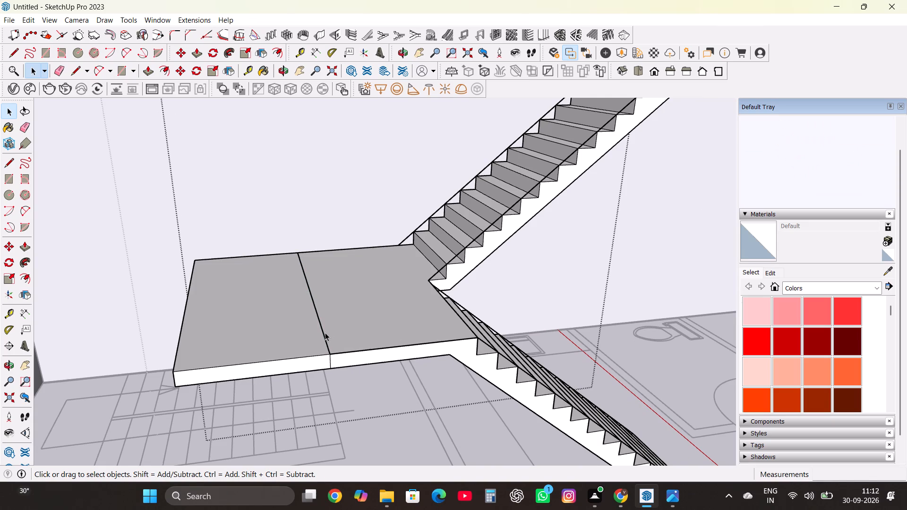
triple_click(325, 332)
left_click(325, 332)
scroll(325, 332, "up", 3)
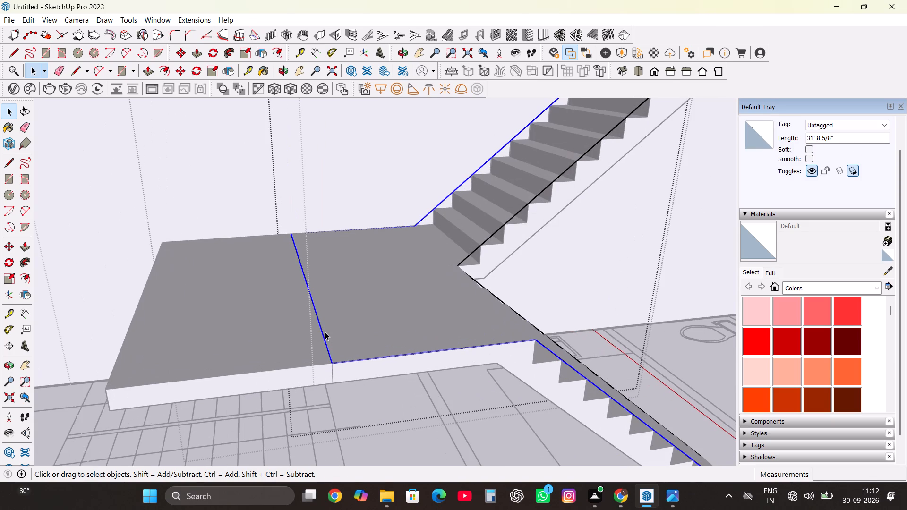
key("e")
left_click(325, 332)
double_click(325, 334)
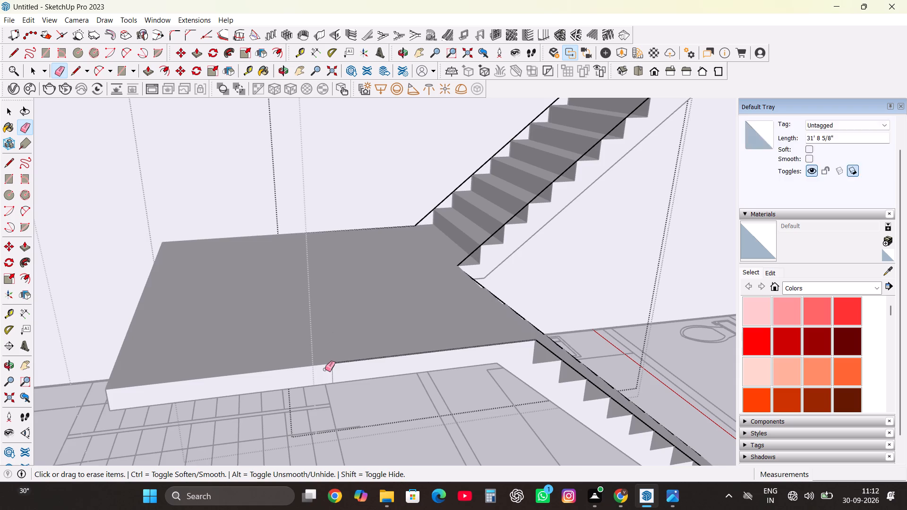
Try to erase the short vertical seam on the landing's front edge, and finish editing the staircase group.
scroll(340, 377, "up", 7)
left_click(330, 368)
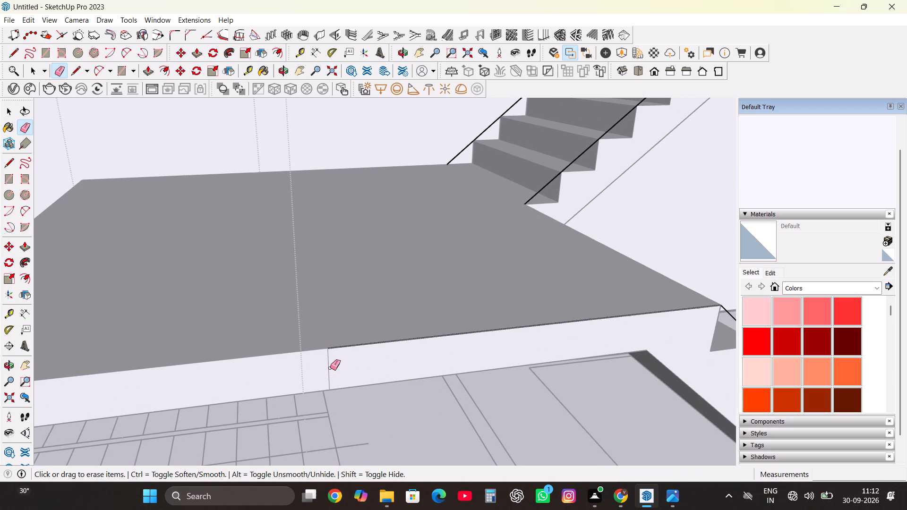
key("Escape")
double_click(345, 356)
key("Escape")
key("space")
triple_click(345, 356)
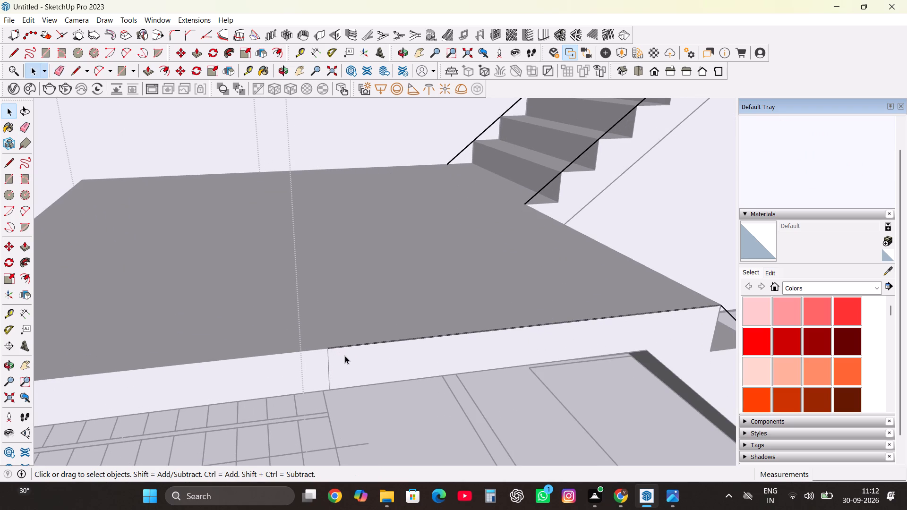
scroll(338, 357, "down", 20)
scroll(338, 357, "down", 11)
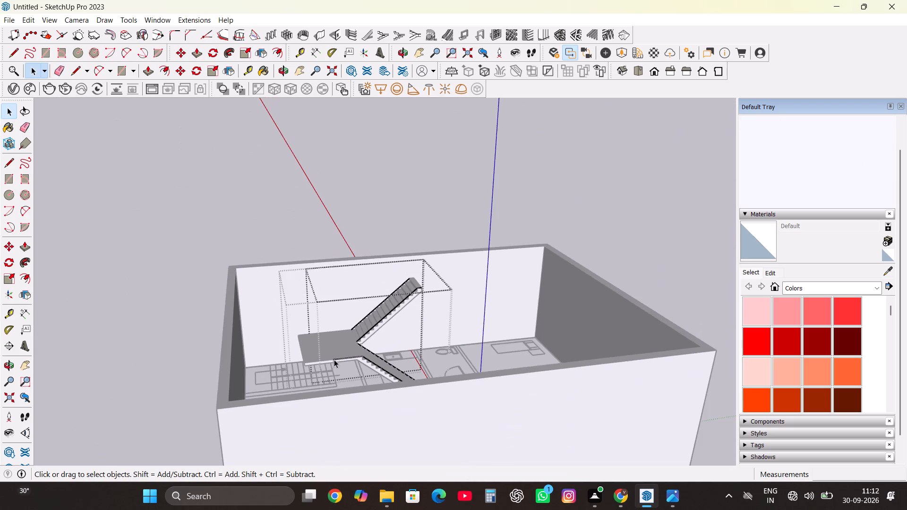
double_click(395, 216)
Examine the extended landing and both flights against the outer walls and the plan's staircase.
middle_click(395, 285)
middle_click_drag(395, 286, 338, 348)
middle_click_drag(331, 352, 302, 367)
middle_click_drag(299, 368, 271, 354)
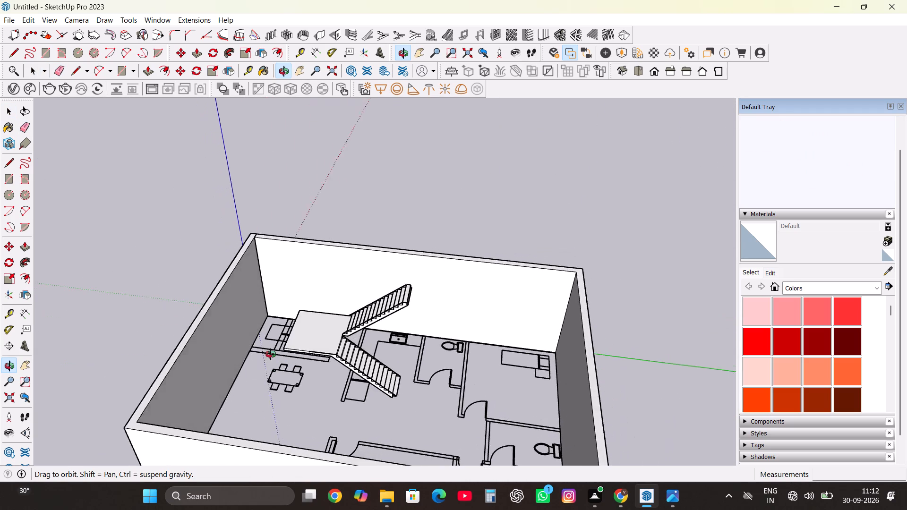
middle_click_drag(271, 354, 272, 351)
scroll(346, 325, "up", 8)
scroll(284, 351, "down", 10)
middle_click_drag(287, 354, 233, 346)
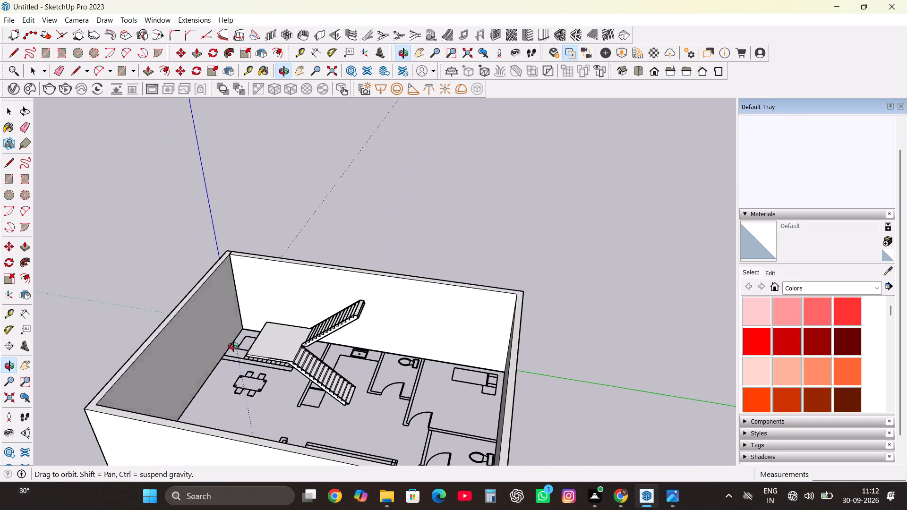
middle_click_drag(233, 346, 187, 390)
scroll(301, 369, "up", 8)
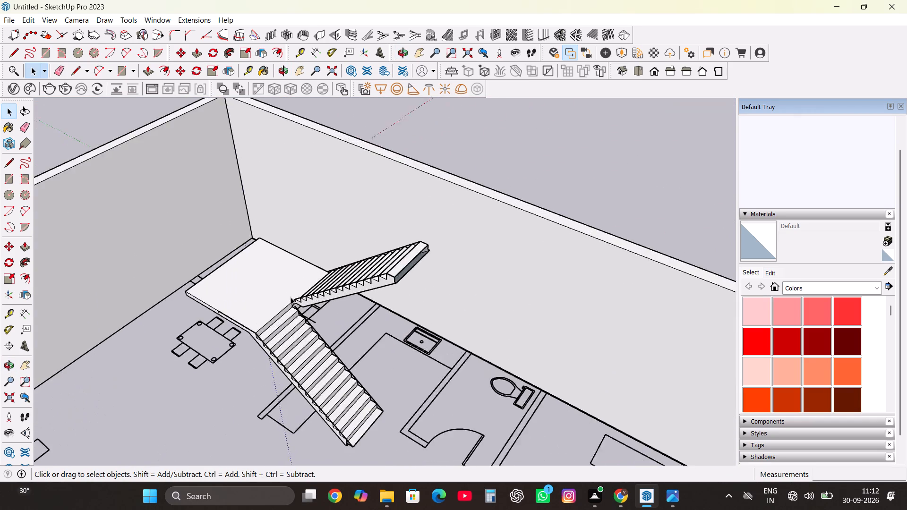
scroll(291, 297, "up", 3)
middle_click_drag(197, 344, 402, 292)
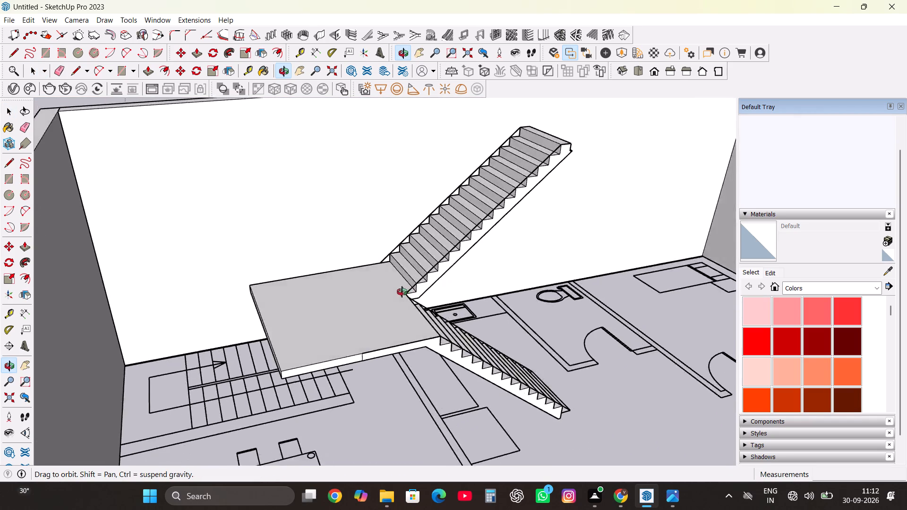
middle_click_drag(402, 292, 124, 300)
scroll(273, 284, "down", 3)
scroll(292, 366, "up", 3)
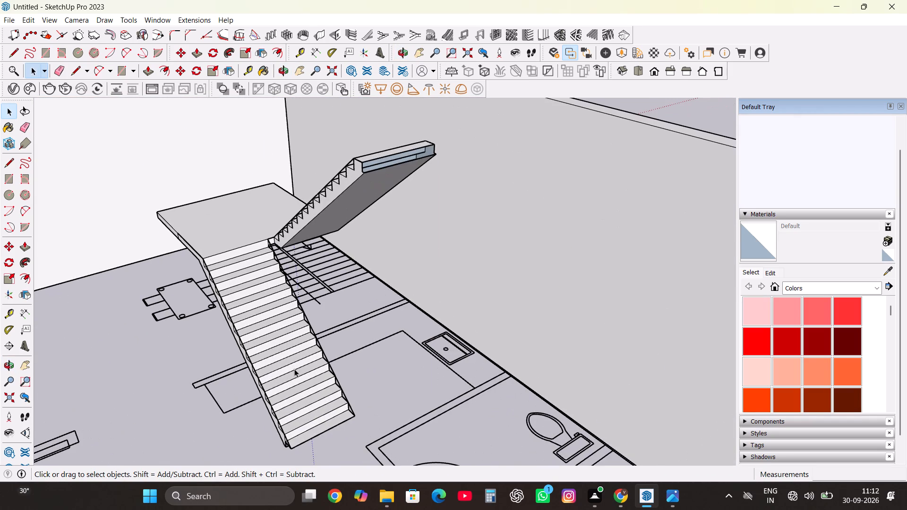
Move the staircase about 10' 3 3/4" by its lower flight's foot corner onto the start of the plan's staircase.
left_click(294, 369)
key("m")
key("Return")
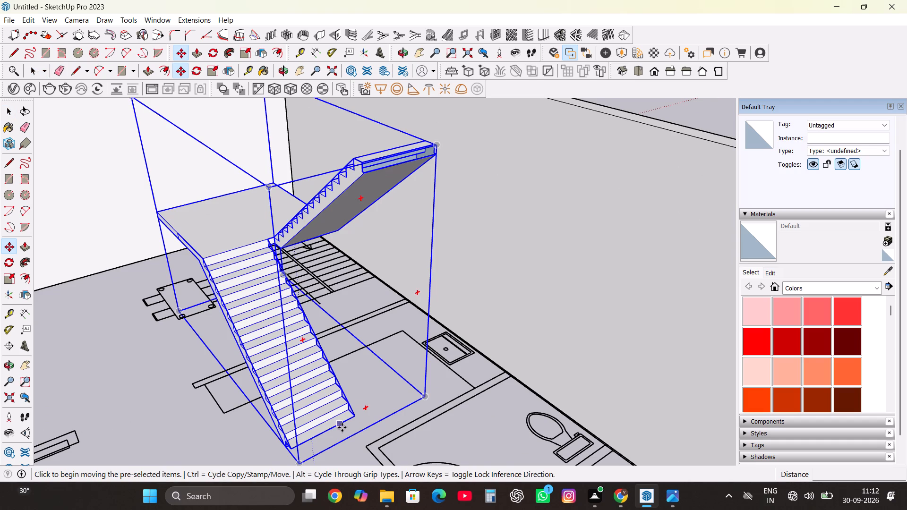
scroll(347, 427, "up", 4)
left_click(358, 413)
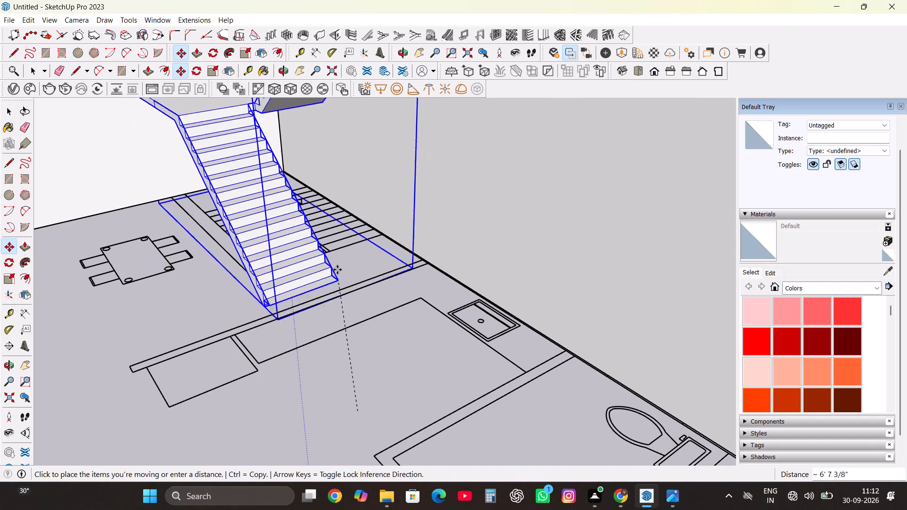
scroll(335, 250, "up", 8)
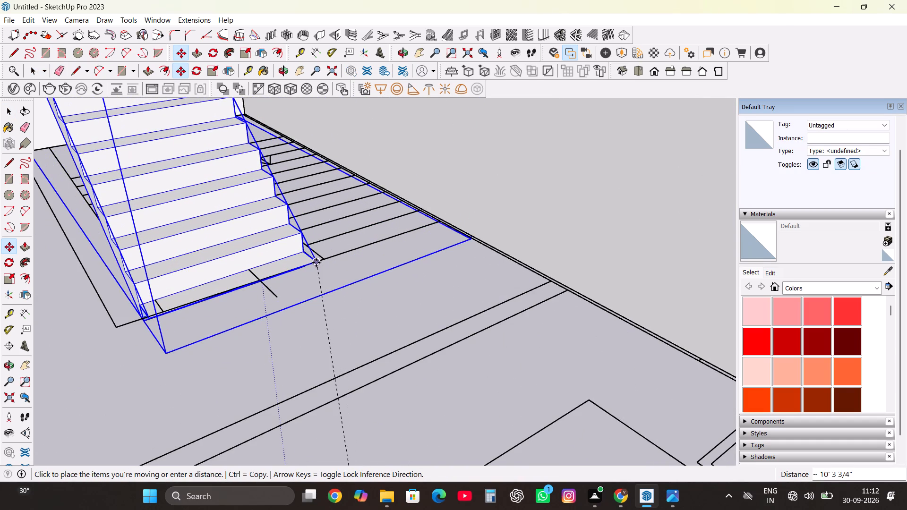
left_click(316, 263)
Examine the moved staircase from inside and outside to check its landing against the outer walls.
scroll(320, 348, "down", 9)
middle_click_drag(252, 375, 317, 348)
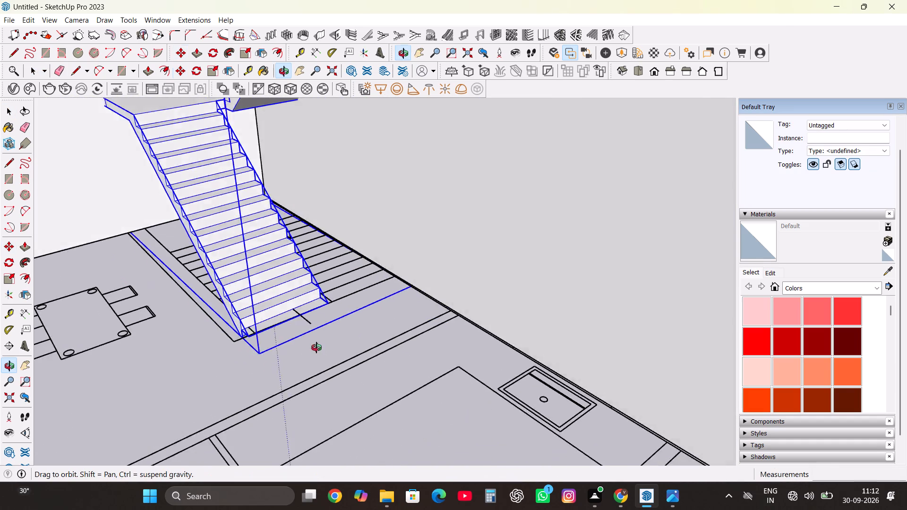
middle_click_drag(317, 348, 428, 402)
middle_click(428, 402)
scroll(462, 331, "down", 10)
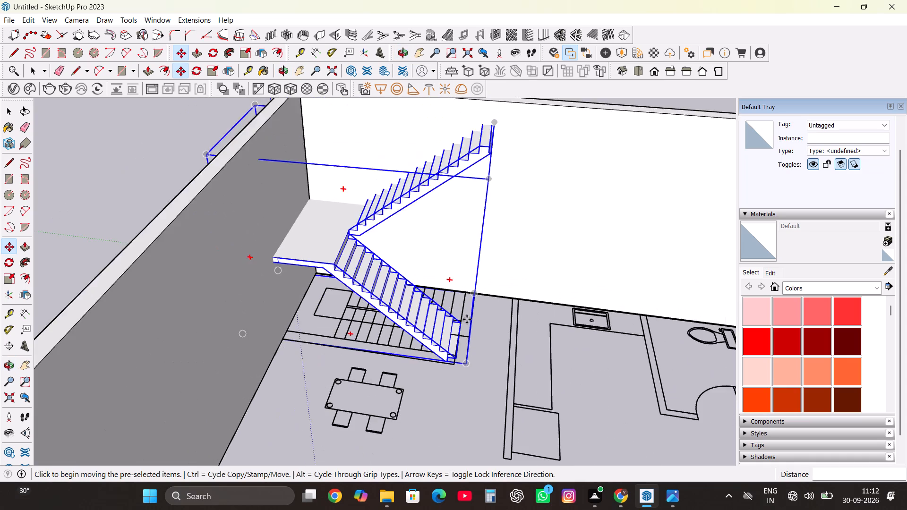
scroll(466, 321, "down", 4)
middle_click_drag(395, 369, 605, 369)
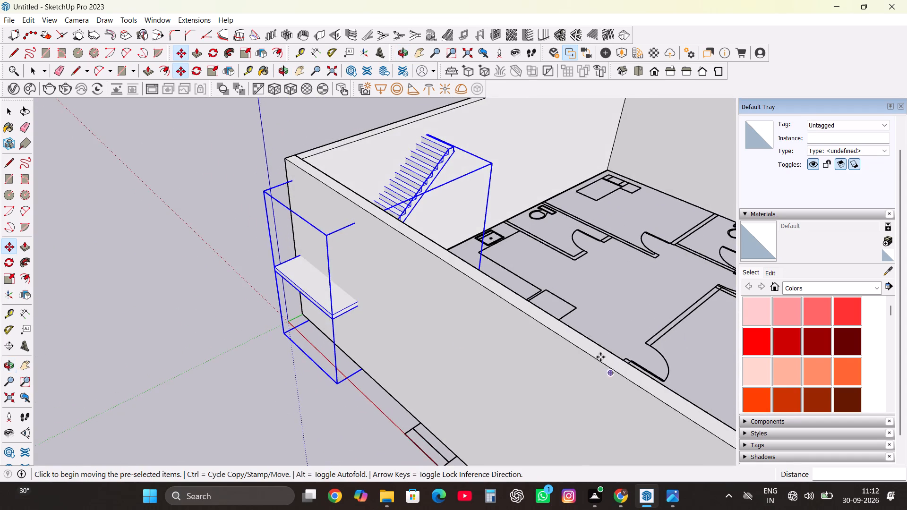
scroll(491, 254, "up", 7)
middle_click_drag(483, 218, 332, 260)
scroll(394, 251, "down", 13)
middle_click_drag(283, 306, 424, 296)
middle_click(424, 296)
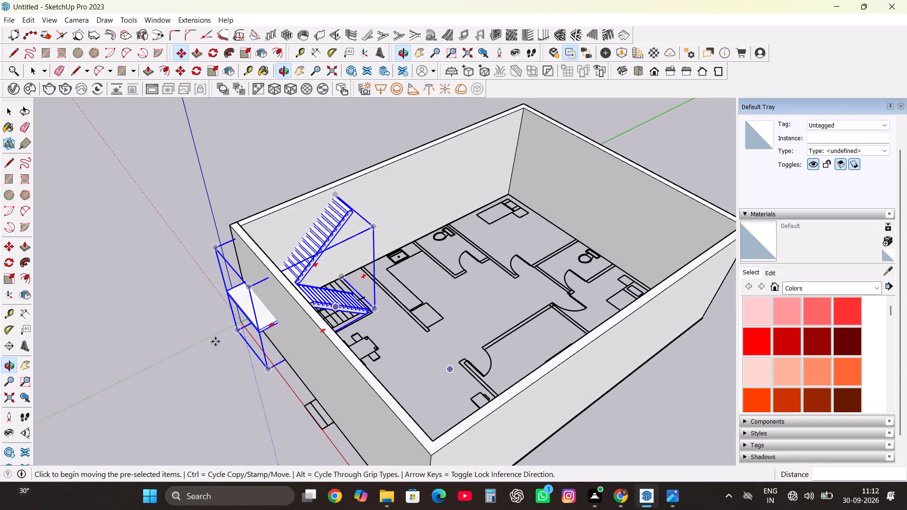
Inside the staircase group, push the landing's long back face, which protrudes through the outer wall, inward by about 2' 1/8".
scroll(215, 341, "up", 4)
key("space")
scroll(268, 320, "up", 5)
middle_click_drag(274, 320, 312, 259)
scroll(307, 278, "up", 2)
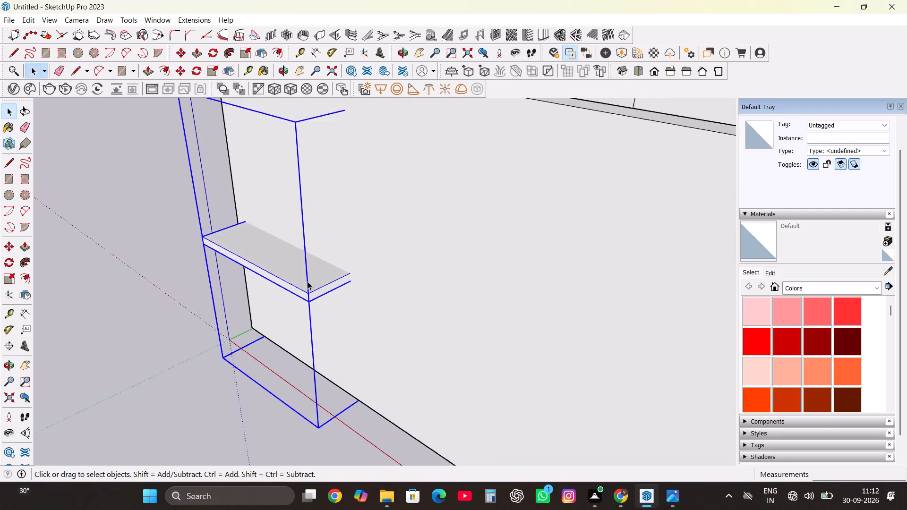
scroll(308, 281, "up", 6)
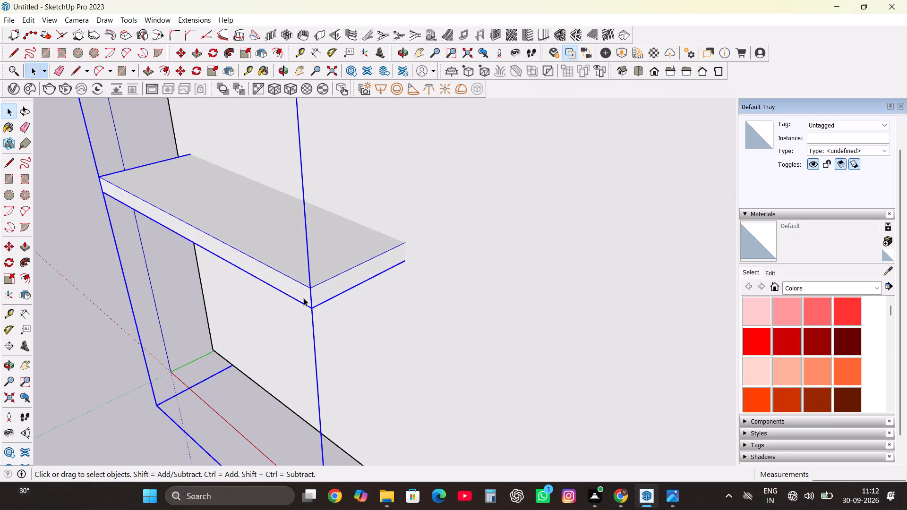
scroll(298, 314, "up", 5)
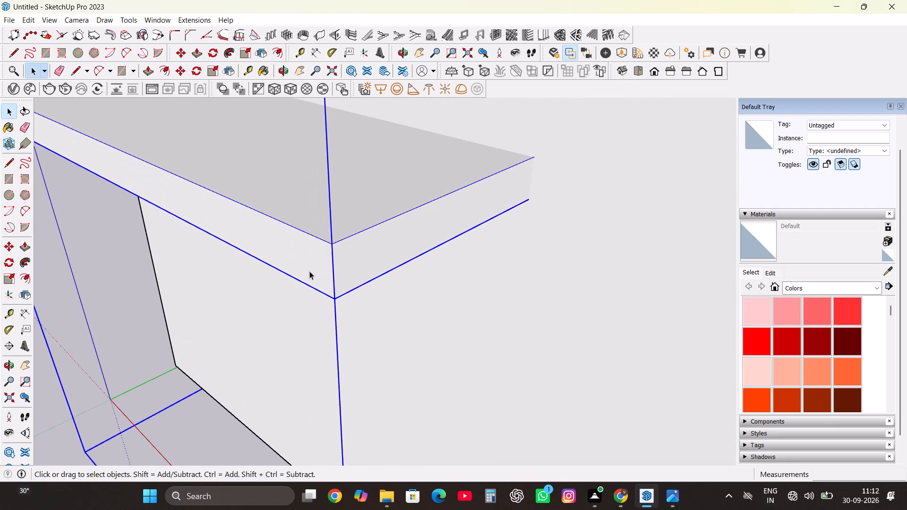
triple_click(309, 268)
left_click(309, 268)
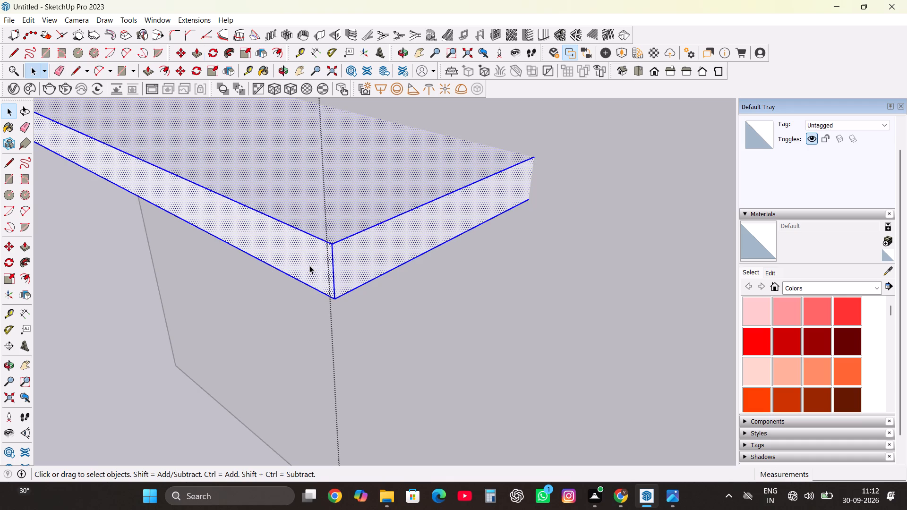
key("p")
left_click_drag(309, 265, 517, 171)
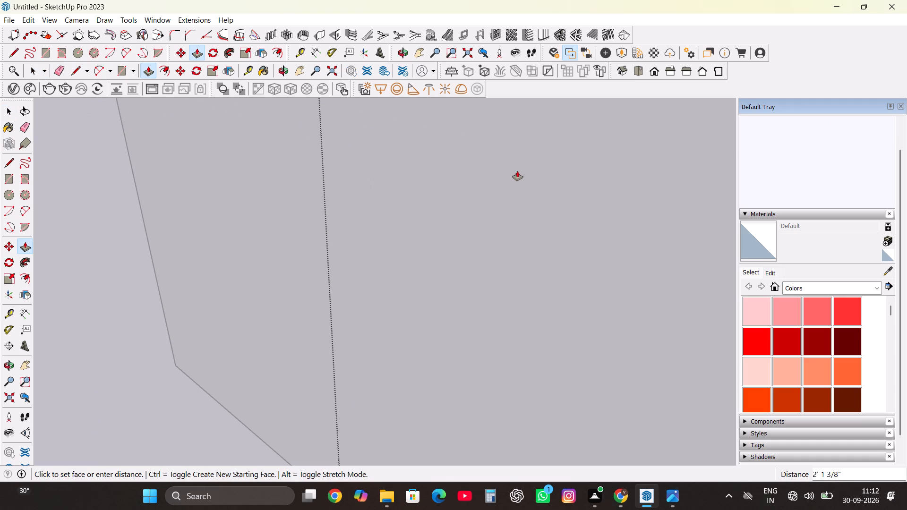
left_click_drag(517, 171, 433, 251)
scroll(444, 241, "down", 15)
right_click(443, 241)
middle_click(443, 241)
middle_click(443, 241)
right_click(443, 241)
scroll(444, 241, "down", 5)
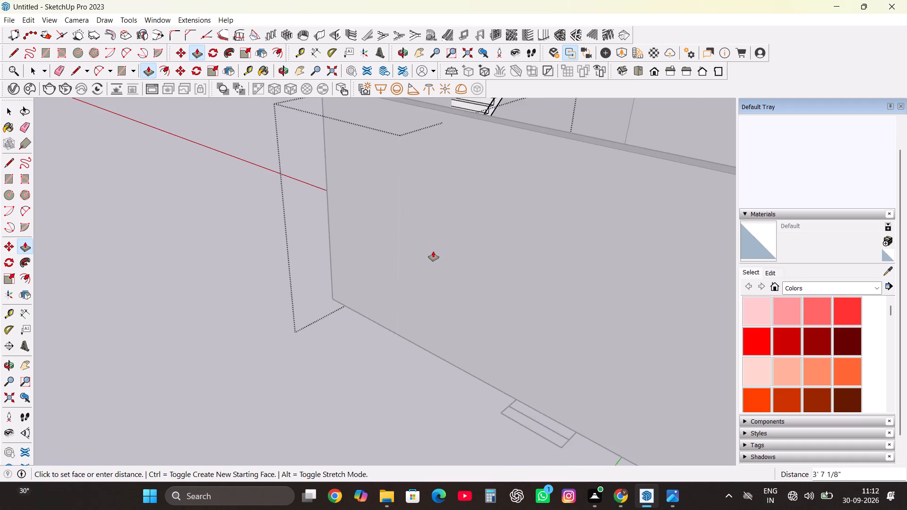
left_click_drag(433, 251, 267, 327)
scroll(420, 252, "down", 4)
middle_click_drag(476, 219, 267, 327)
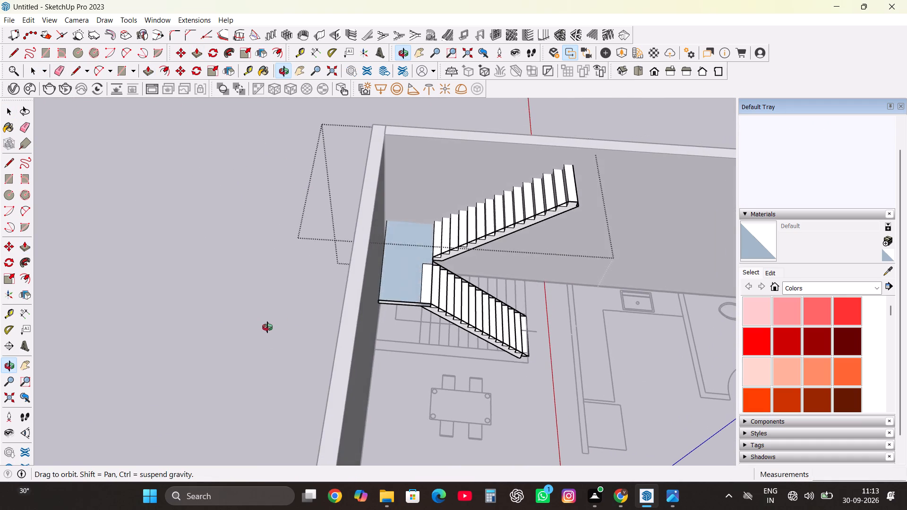
middle_click_drag(267, 327, 267, 327)
left_click_drag(267, 327, 366, 320)
middle_click(267, 327)
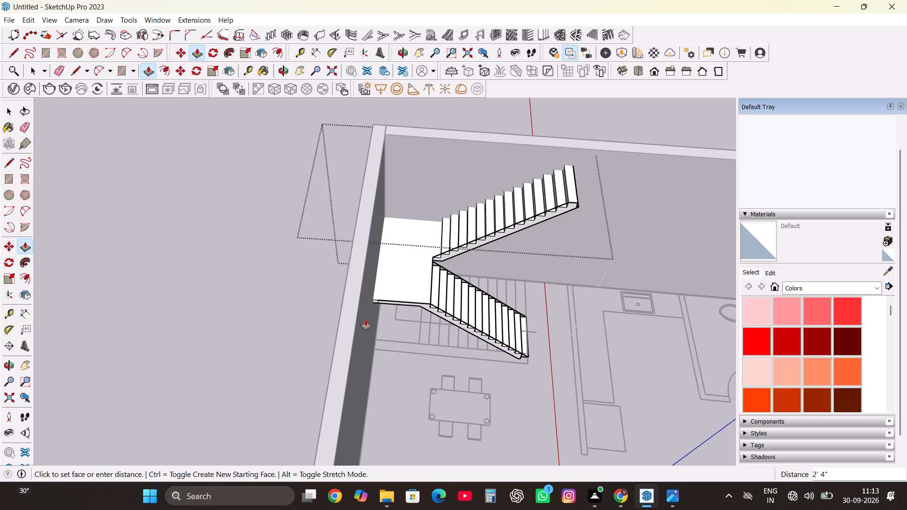
left_click_drag(366, 320, 360, 319)
Push the landing's long back face inward a further 10 1/4" or so, into the house, and finish editing the staircase group.
scroll(425, 281, "down", 3)
middle_click_drag(355, 331, 395, 304)
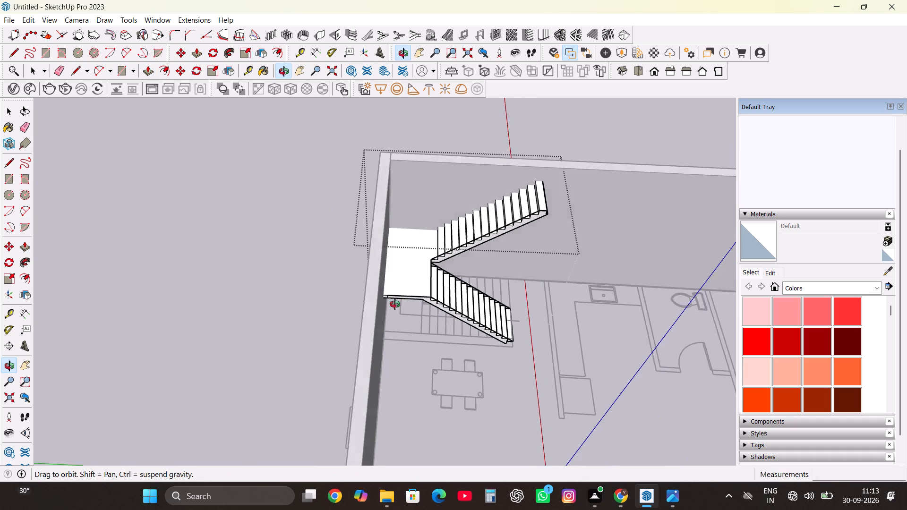
middle_click_drag(395, 304, 465, 248)
scroll(423, 274, "up", 13)
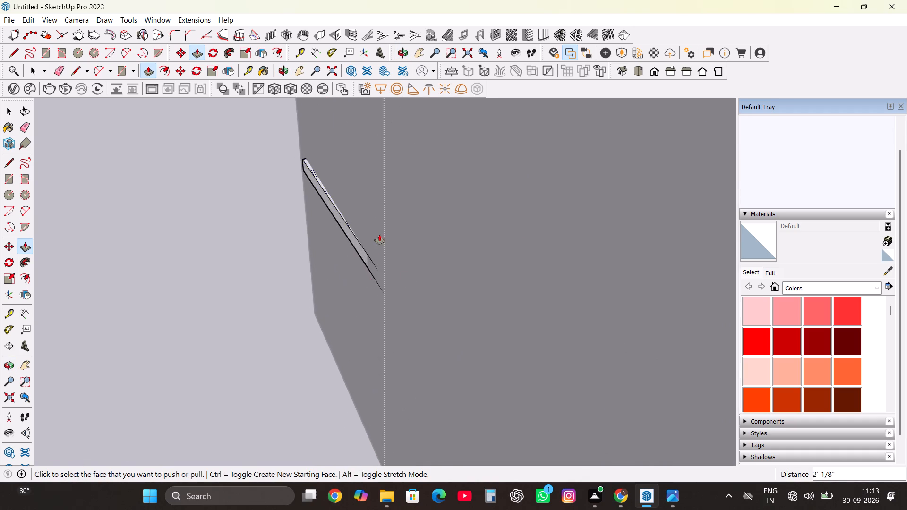
scroll(378, 238, "up", 10)
scroll(343, 284, "down", 9)
middle_click_drag(223, 292, 473, 215)
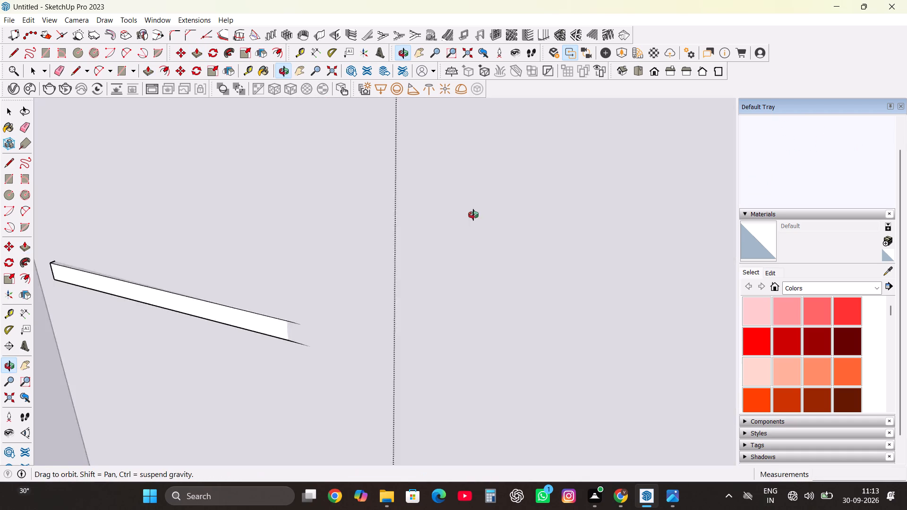
middle_click_drag(473, 215, 502, 198)
middle_click(502, 198)
scroll(511, 236, "down", 10)
middle_click_drag(225, 307, 467, 413)
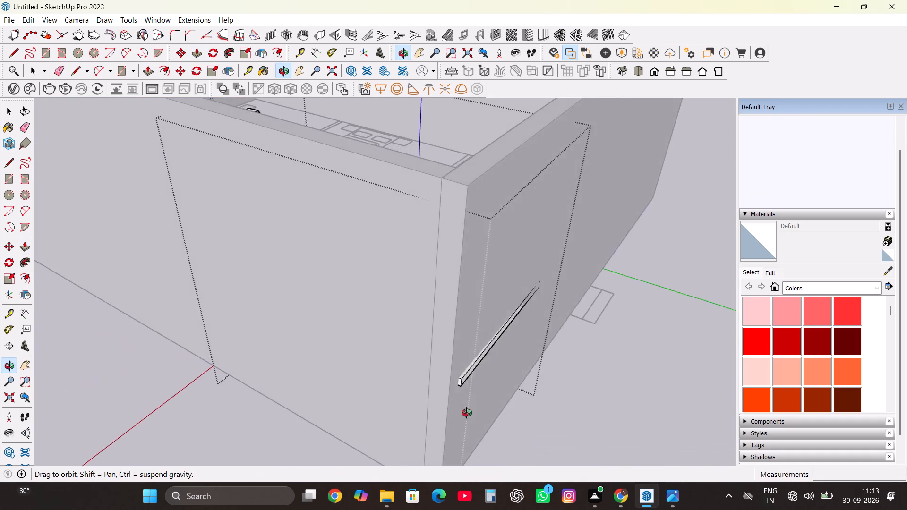
middle_click_drag(467, 413, 468, 414)
middle_click(469, 416)
middle_click_drag(471, 420, 472, 426)
middle_click_drag(472, 428, 472, 434)
left_click_drag(477, 388, 471, 383)
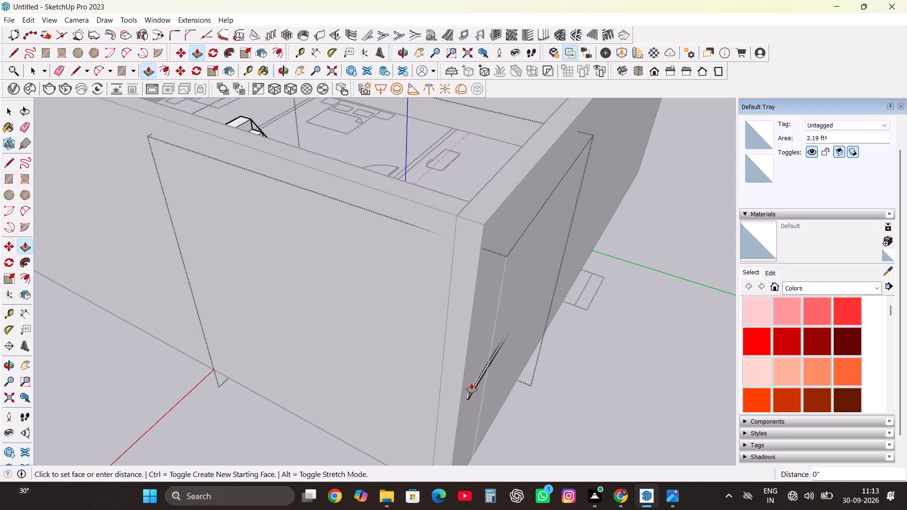
left_click_drag(471, 383, 462, 206)
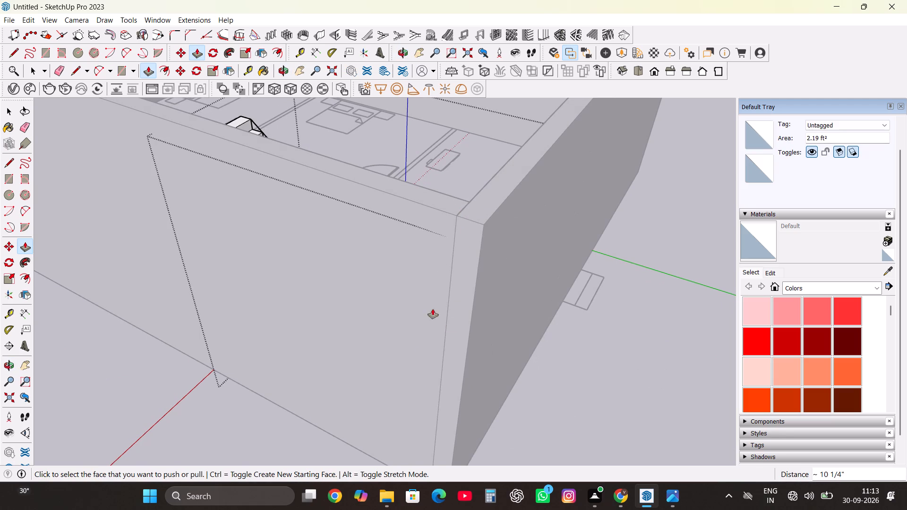
scroll(419, 375, "down", 10)
middle_click_drag(413, 365, 588, 438)
middle_click_drag(459, 342, 555, 324)
key("space")
left_click(620, 203)
double_click(616, 205)
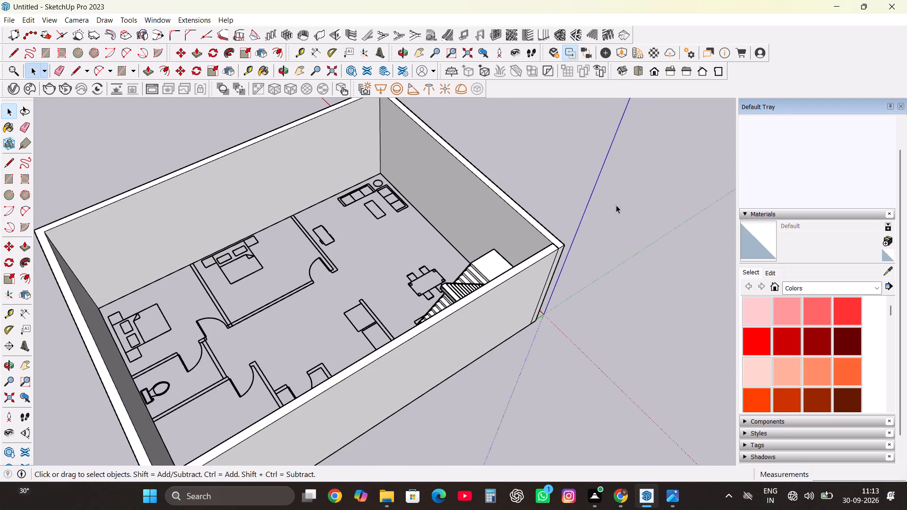
Examine the landing and both flights from inside the house, checking their fit against the outer walls.
middle_click_drag(431, 292, 574, 246)
scroll(505, 248, "up", 11)
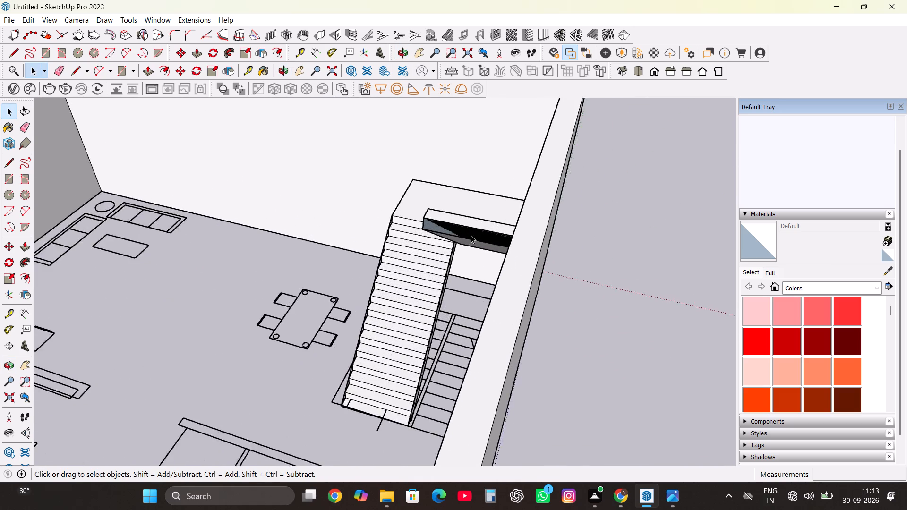
scroll(471, 235, "up", 4)
middle_click_drag(323, 289, 576, 220)
middle_click(576, 220)
scroll(478, 333, "down", 3)
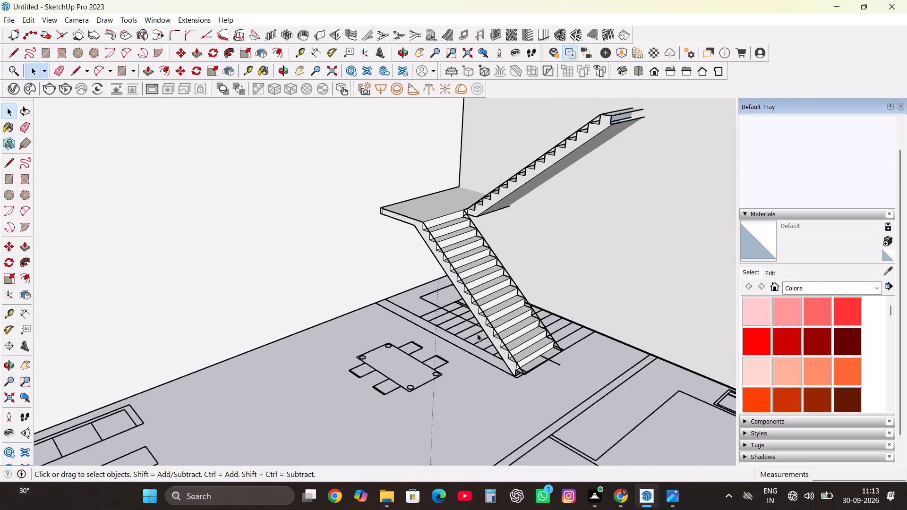
scroll(477, 333, "down", 2)
middle_click_drag(436, 326, 502, 308)
scroll(477, 237, "up", 5)
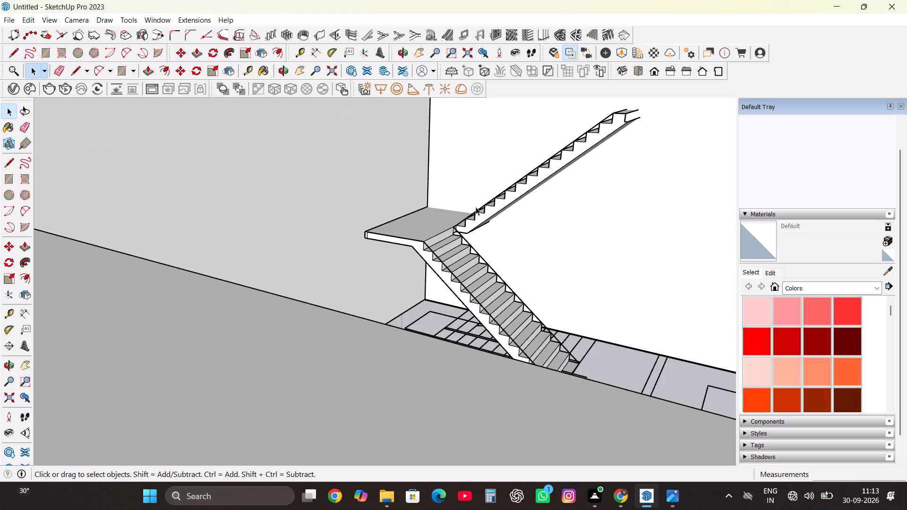
middle_click_drag(496, 191, 415, 303)
Inside the staircase group, delete the nested group of sloping lines running along the step edges of the flights.
scroll(453, 277, "up", 8)
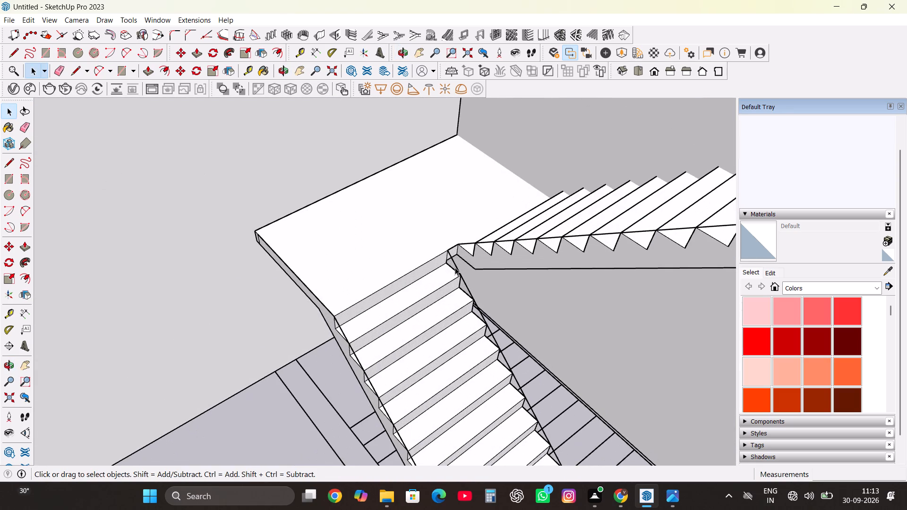
scroll(455, 267, "up", 5)
double_click(455, 267)
scroll(455, 267, "up", 3)
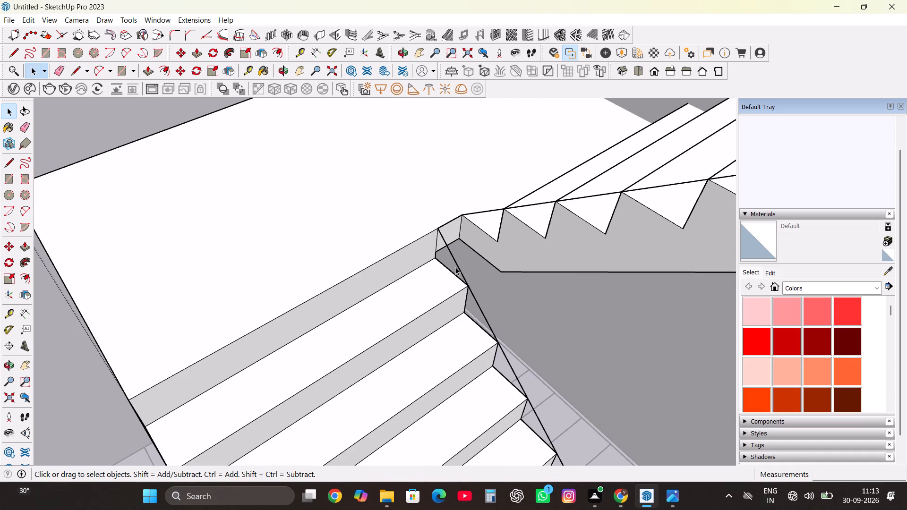
left_click(459, 266)
scroll(464, 221, "down", 5)
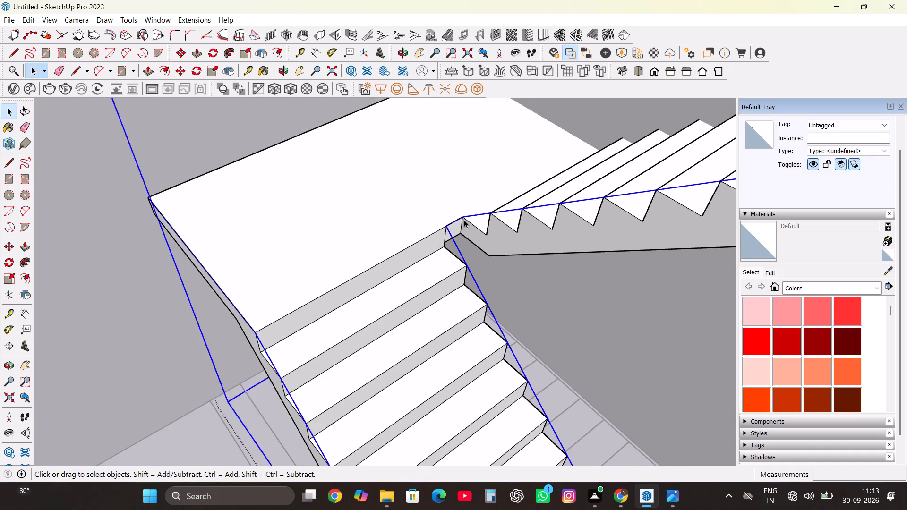
scroll(464, 220, "down", 3)
key("Delete")
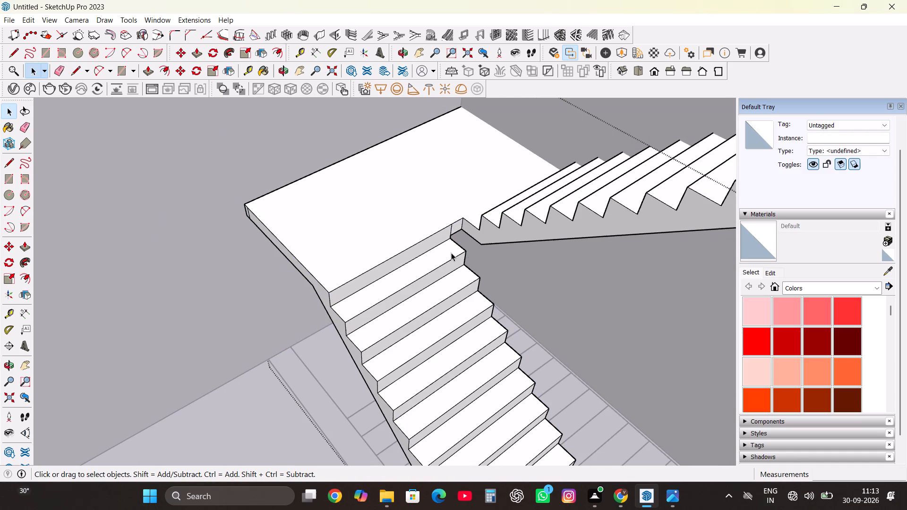
Examine the landing, both flights and the end of the upper flight from above.
scroll(451, 253, "down", 4)
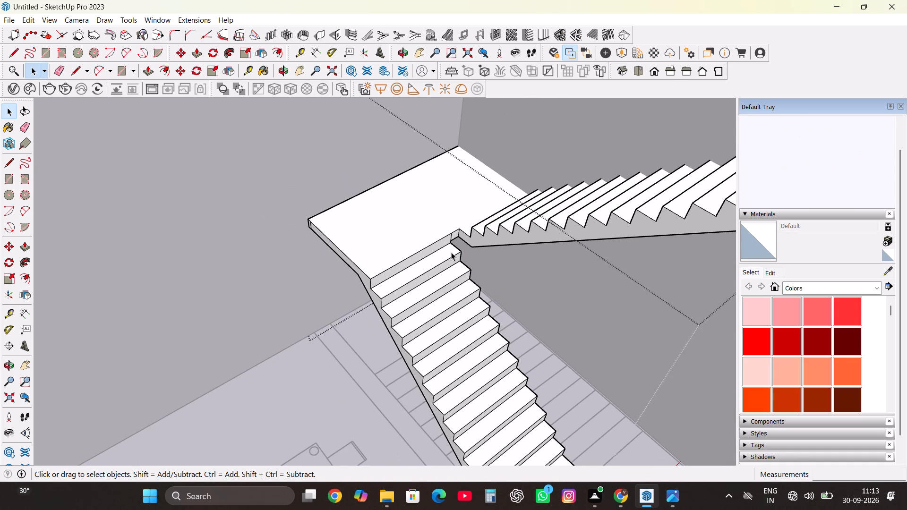
scroll(434, 279, "down", 8)
scroll(576, 255, "up", 3)
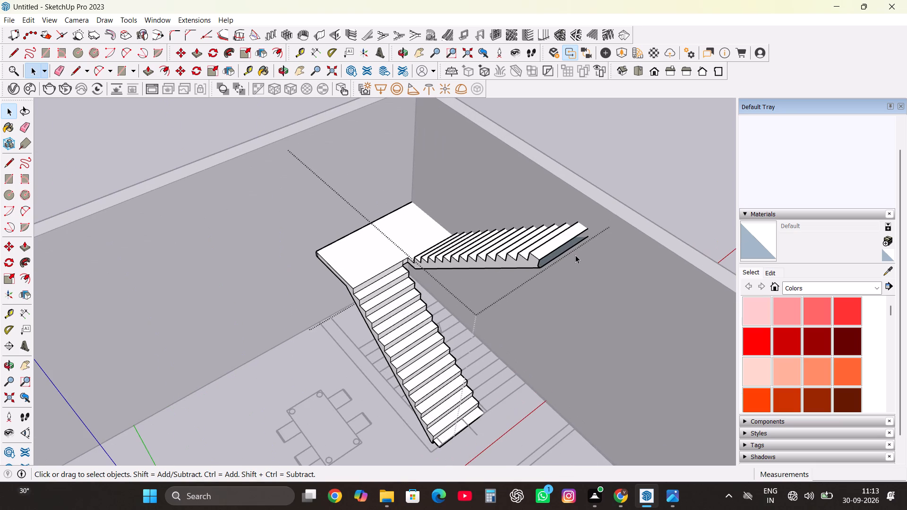
scroll(505, 283, "down", 3)
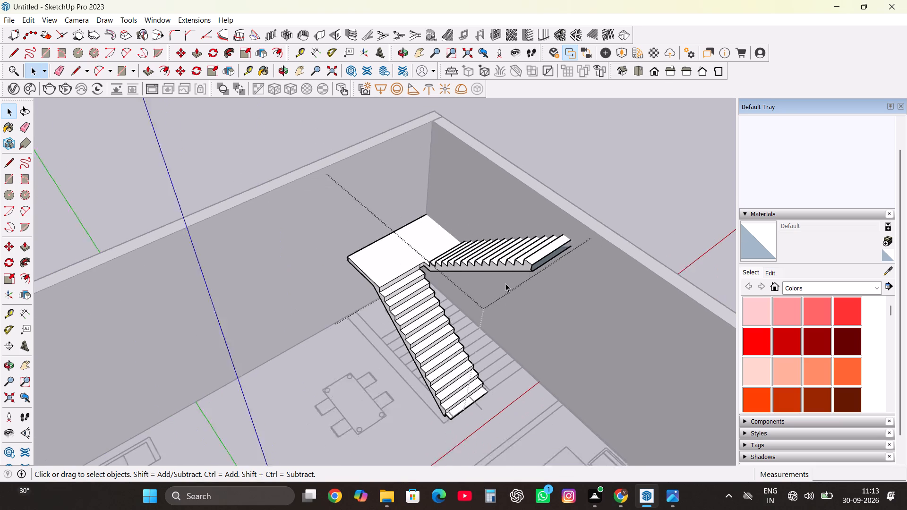
middle_click_drag(530, 264, 529, 230)
middle_click(572, 219)
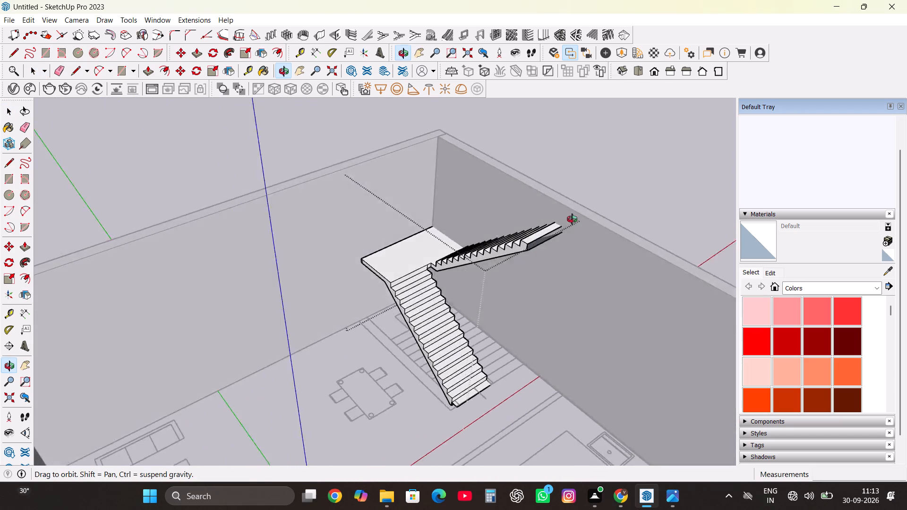
middle_click(573, 219)
middle_click(573, 219)
middle_click(573, 219)
Inside the staircase group, draw a line about 4 3/16" long from the upper flight's last tread corner to the underside's end corner.
scroll(474, 288, "down", 8)
middle_click_drag(148, 389, 231, 344)
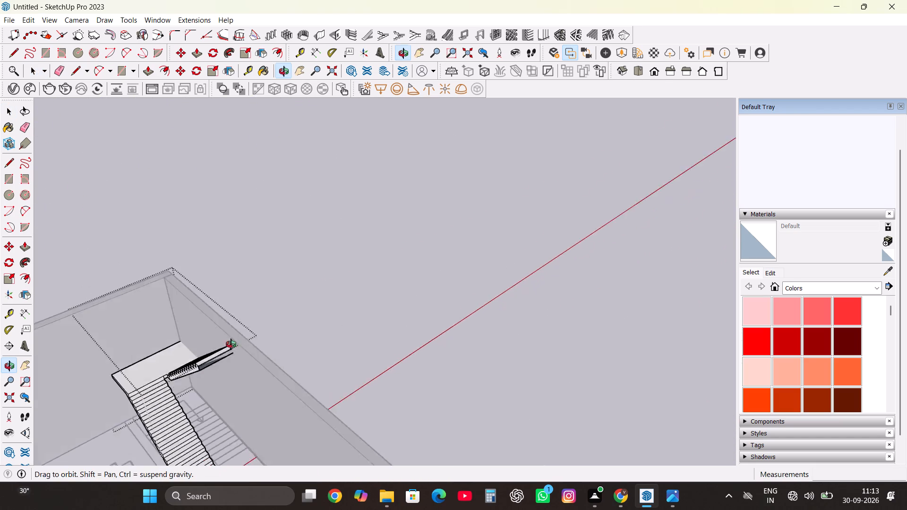
middle_click_drag(231, 344, 308, 306)
scroll(296, 382, "up", 20)
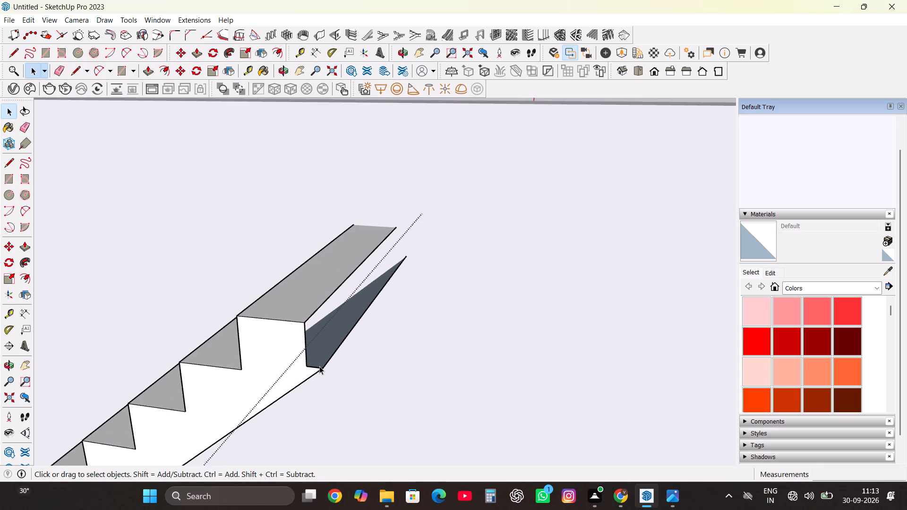
middle_click_drag(319, 366, 368, 287)
scroll(324, 334, "up", 1)
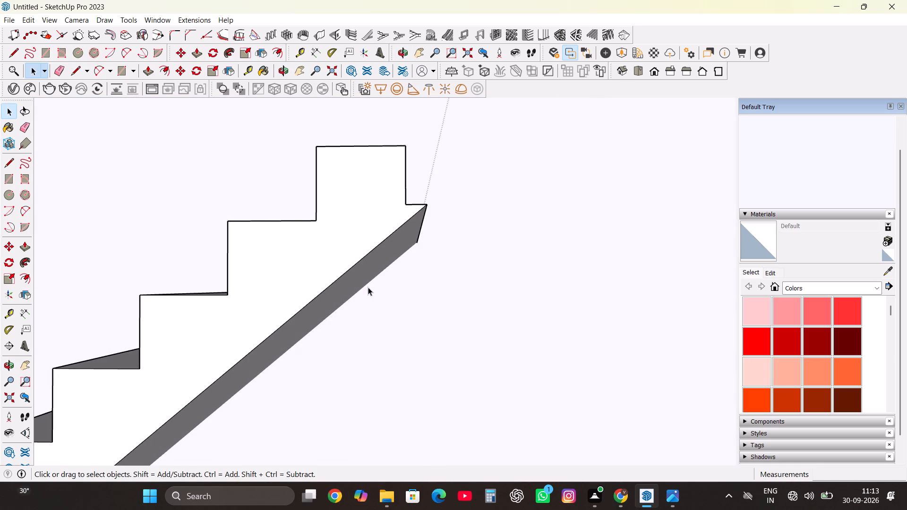
scroll(324, 311, "down", 3)
triple_click(342, 235)
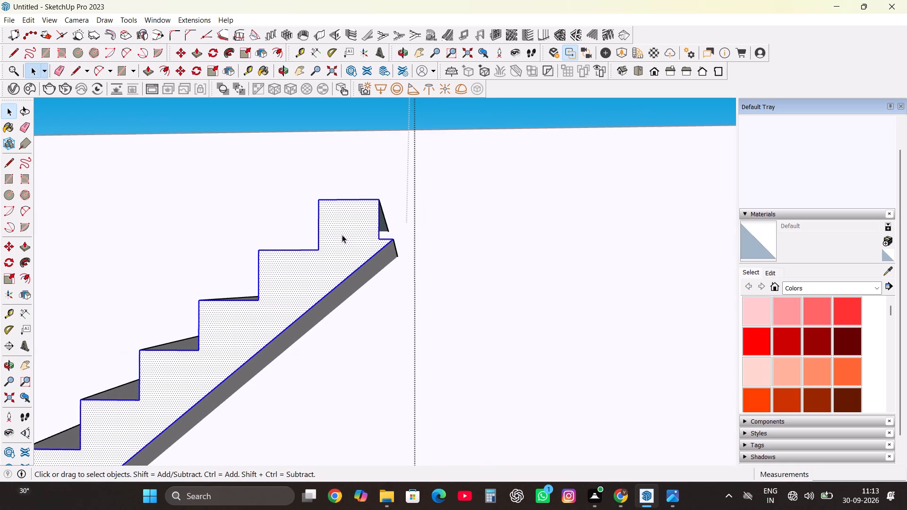
left_click(342, 235)
middle_click_drag(376, 237, 244, 314)
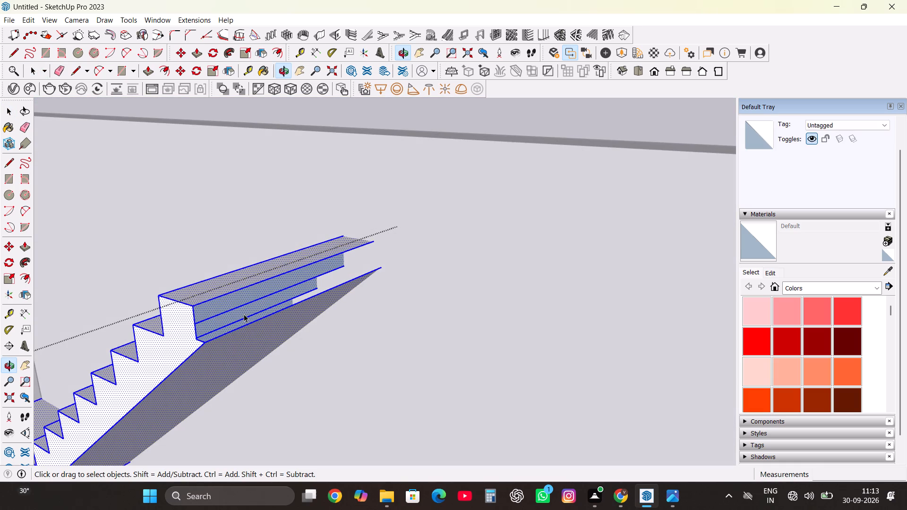
key("l")
key("Return")
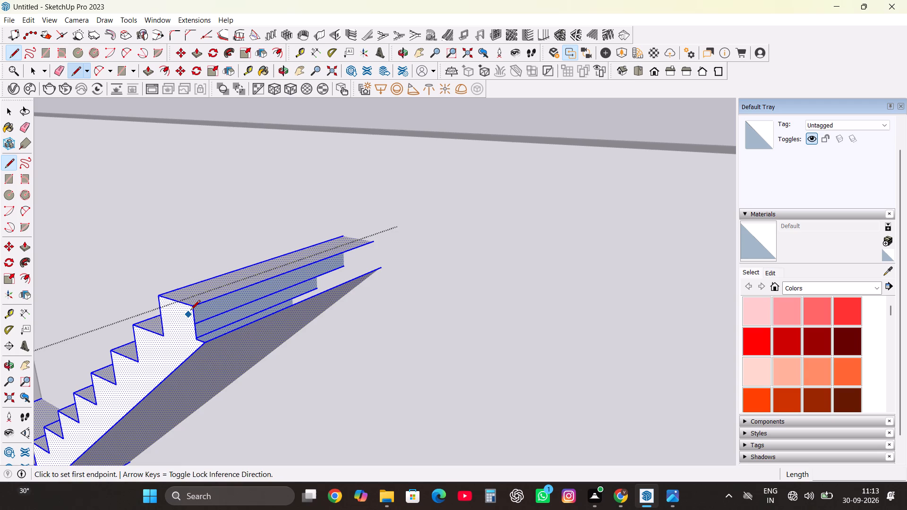
left_click(192, 309)
left_click(199, 339)
left_click(207, 341)
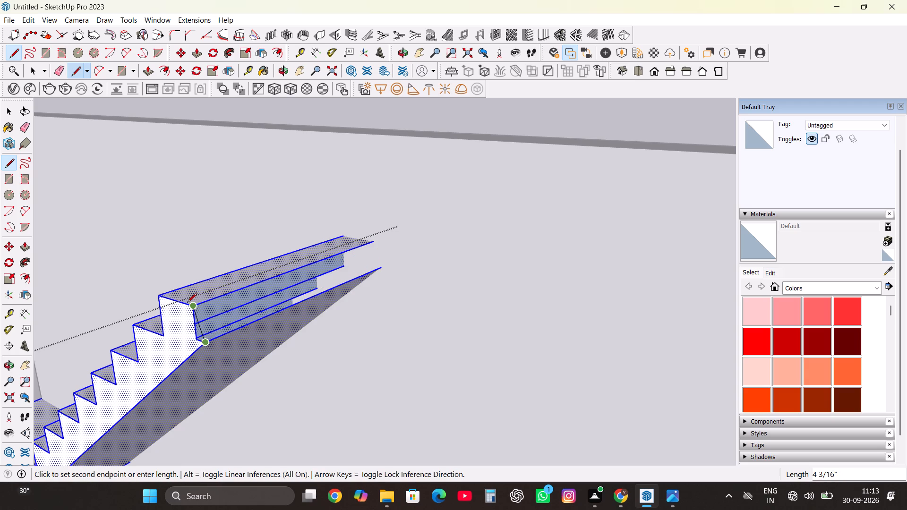
left_click(190, 307)
scroll(199, 337, "up", 3)
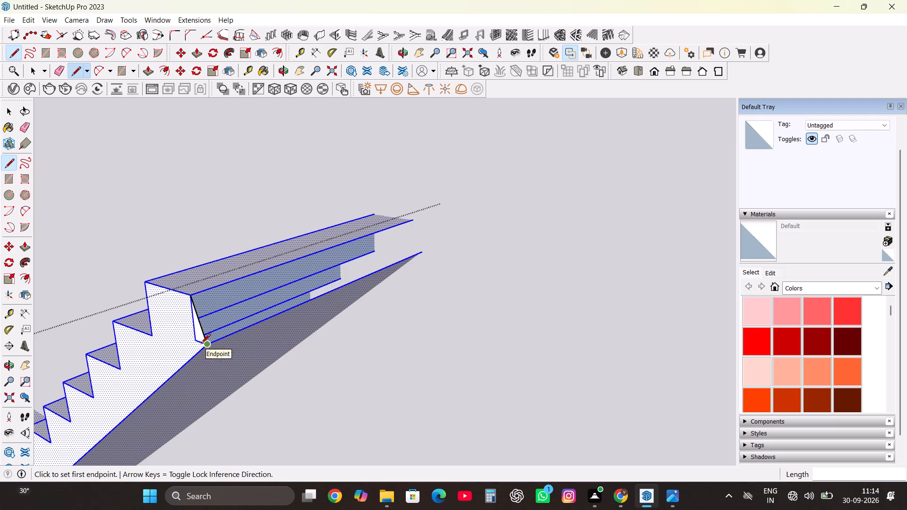
key("Escape")
key("Escape")
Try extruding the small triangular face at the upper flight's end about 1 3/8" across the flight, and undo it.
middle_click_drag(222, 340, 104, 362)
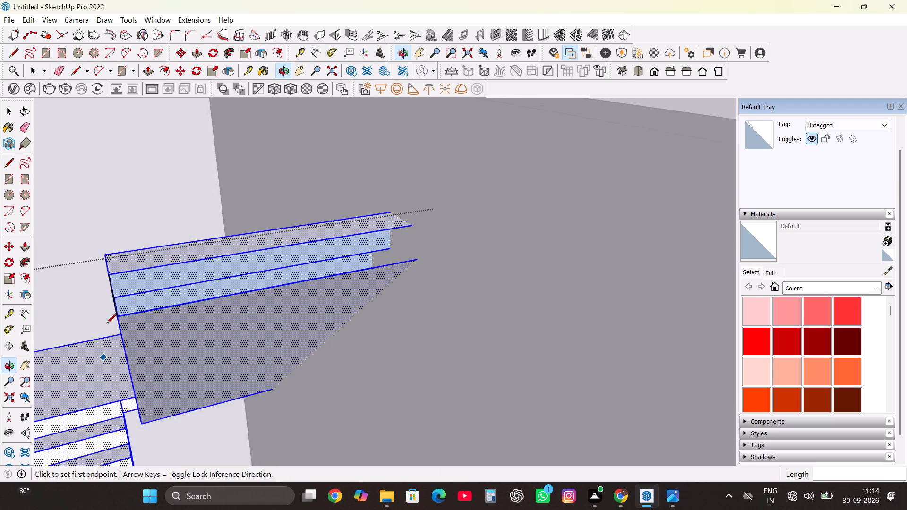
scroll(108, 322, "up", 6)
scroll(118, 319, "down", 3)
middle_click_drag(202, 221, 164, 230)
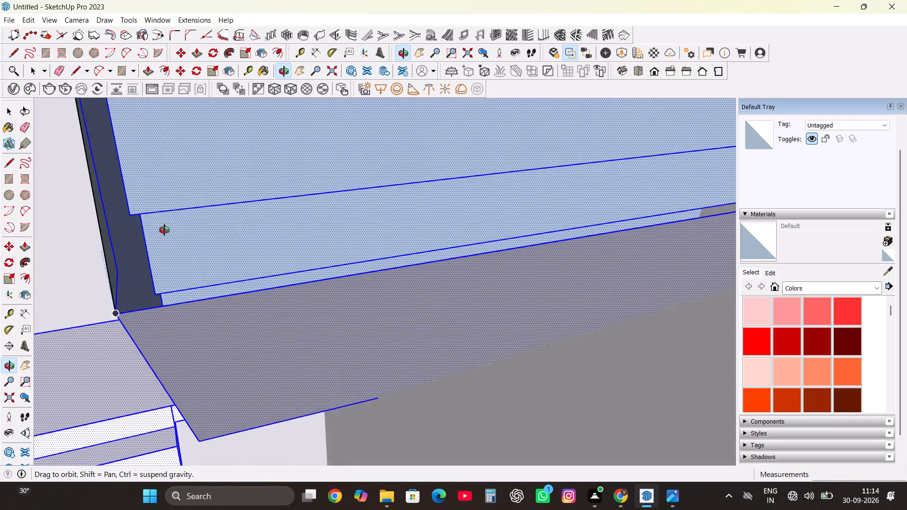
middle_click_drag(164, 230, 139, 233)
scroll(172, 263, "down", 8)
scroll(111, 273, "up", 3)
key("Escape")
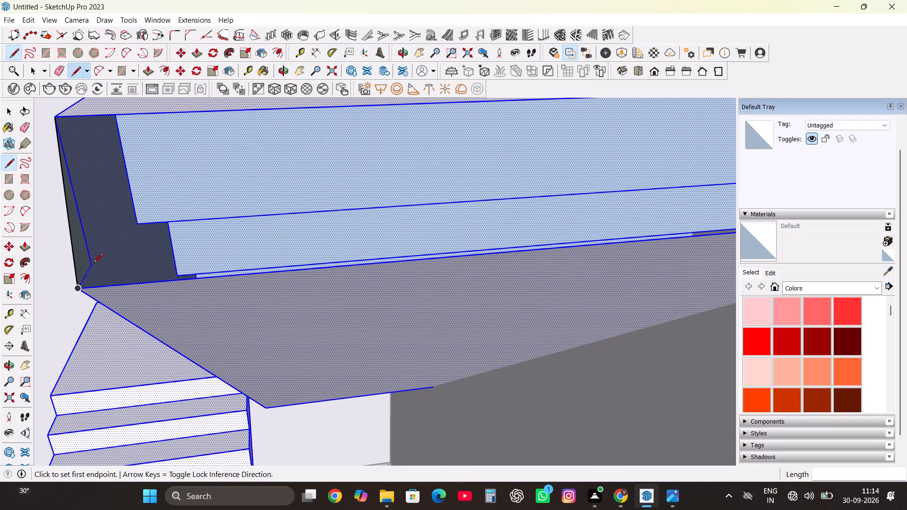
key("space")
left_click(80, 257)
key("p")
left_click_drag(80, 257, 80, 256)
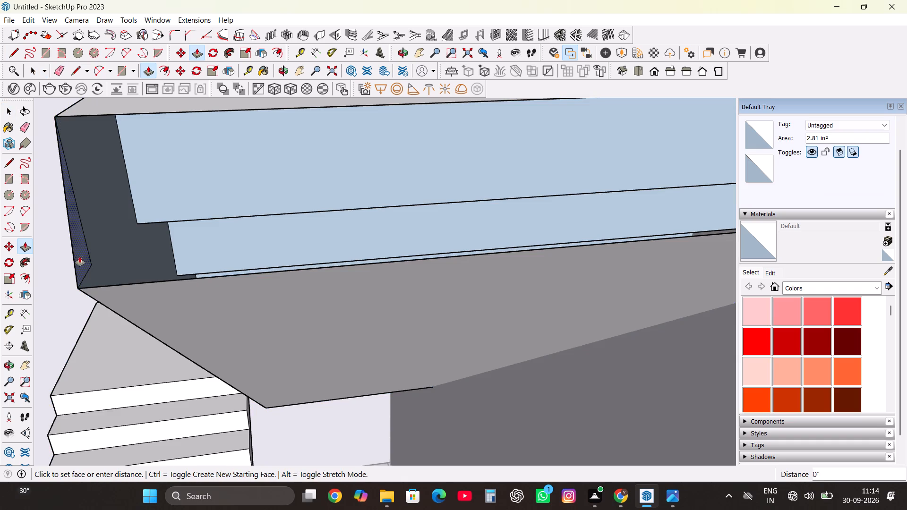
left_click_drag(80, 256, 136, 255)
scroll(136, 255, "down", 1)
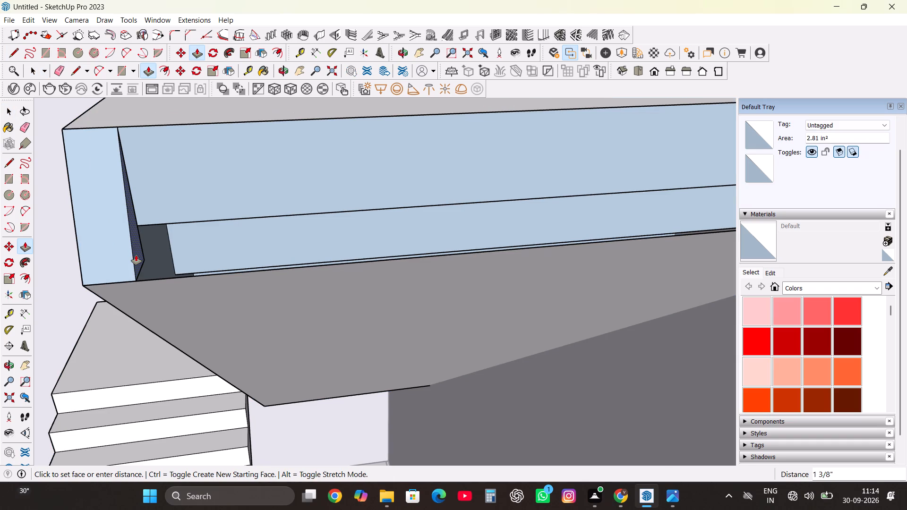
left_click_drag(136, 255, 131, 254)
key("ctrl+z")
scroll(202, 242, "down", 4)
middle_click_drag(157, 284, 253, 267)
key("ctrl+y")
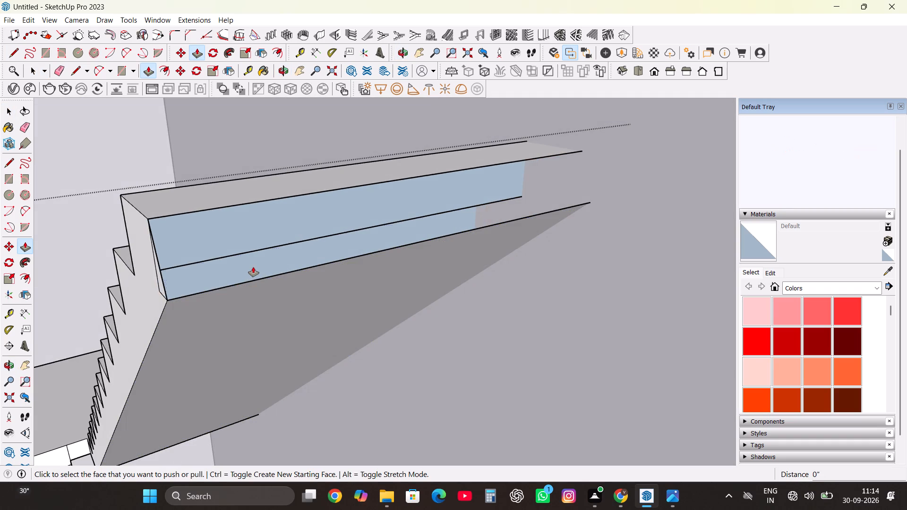
Extrude the small triangular face at the upper flight's end 2' 11 9/16" across the full flight width, and finish editing the group.
middle_click_drag(177, 285, 157, 284)
middle_click_drag(152, 284, 41, 294)
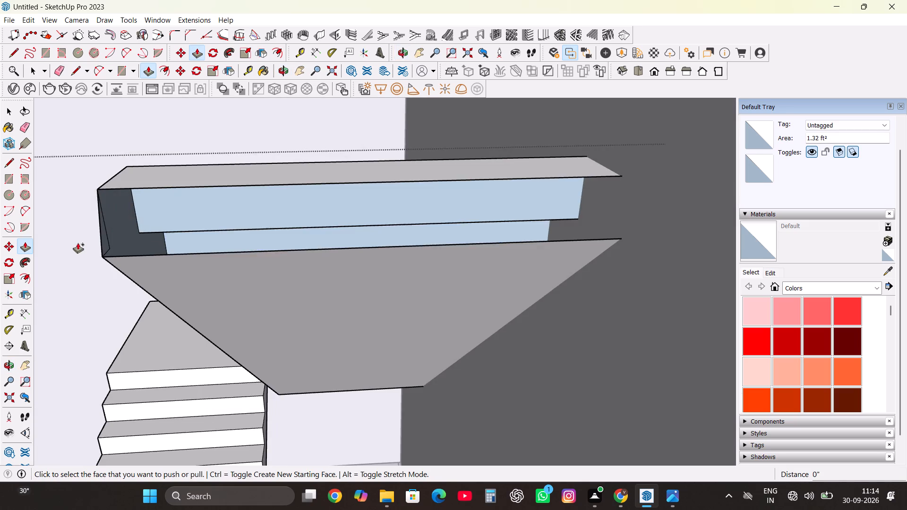
scroll(80, 238, "up", 3)
scroll(130, 285, "down", 3)
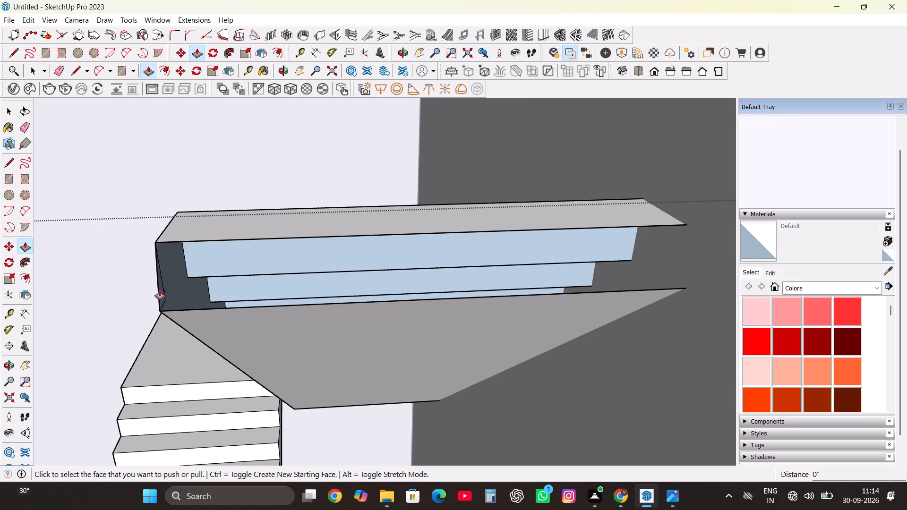
left_click_drag(160, 290, 289, 306)
scroll(283, 308, "down", 5)
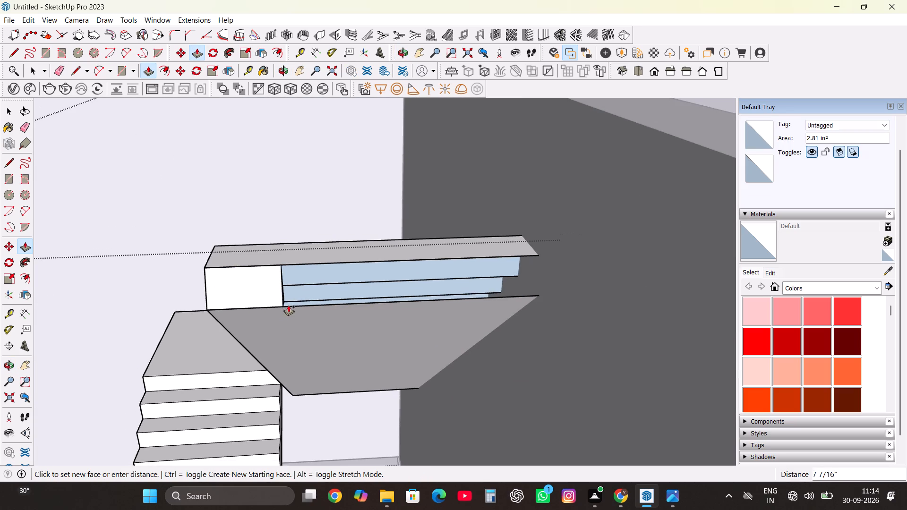
left_click_drag(289, 306, 553, 233)
scroll(486, 300, "down", 10)
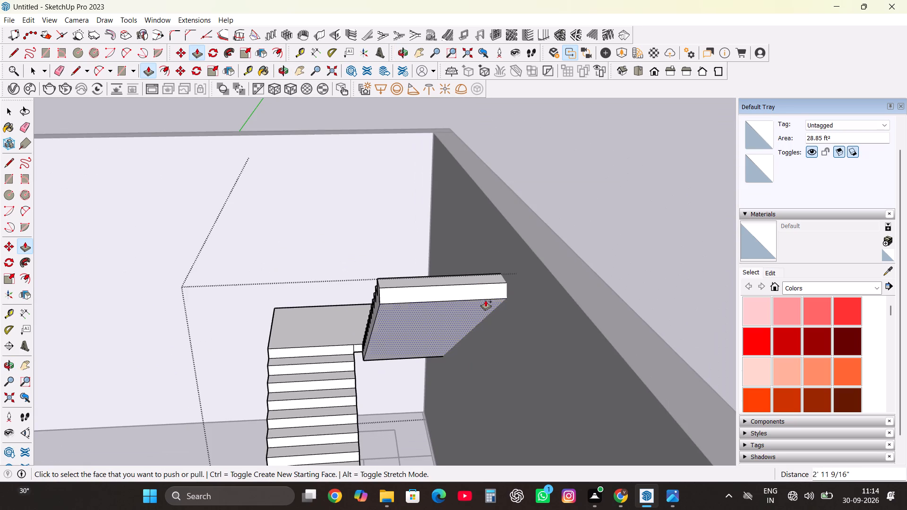
key("Escape")
key("space")
left_click(574, 187)
left_click(574, 187)
Examine the upper flight's closed end, its treads and the landing from several sides and from above.
scroll(452, 277, "down", 8)
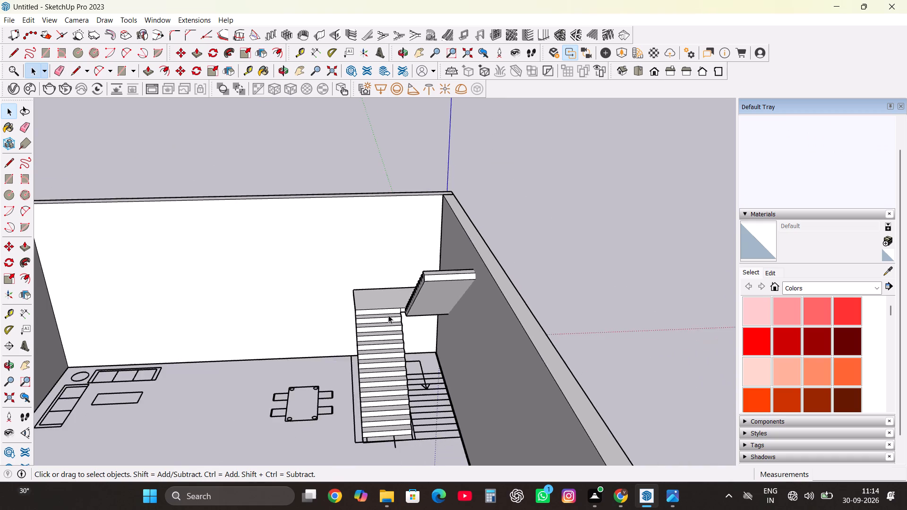
middle_click_drag(385, 316, 671, 292)
scroll(558, 232, "up", 9)
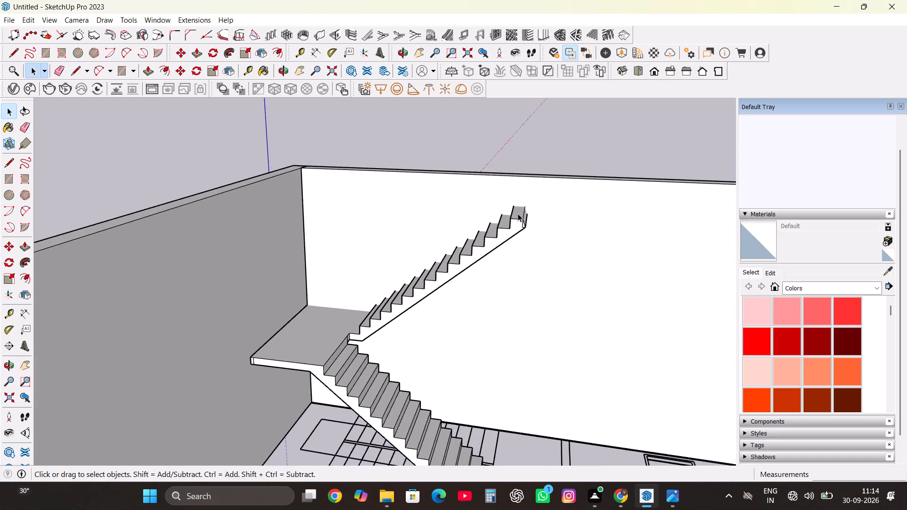
scroll(518, 213, "up", 6)
middle_click_drag(498, 271, 642, 320)
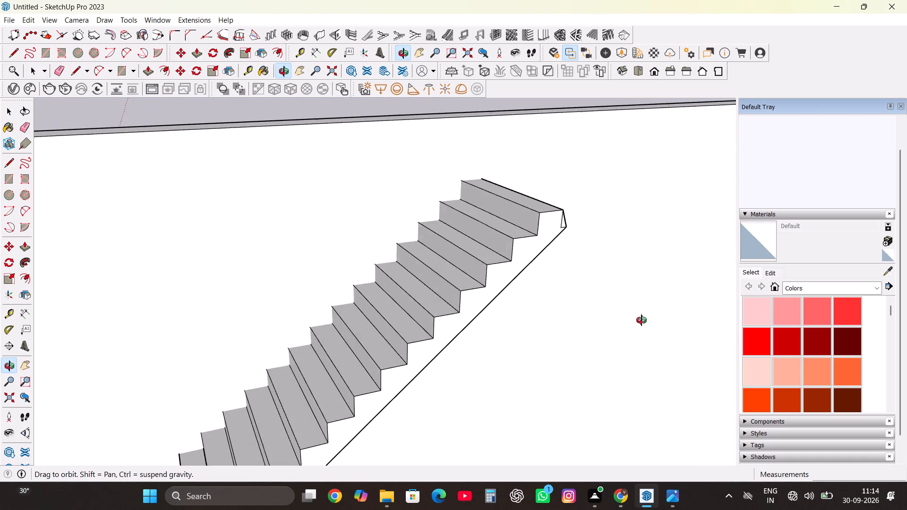
middle_click_drag(642, 320, 657, 382)
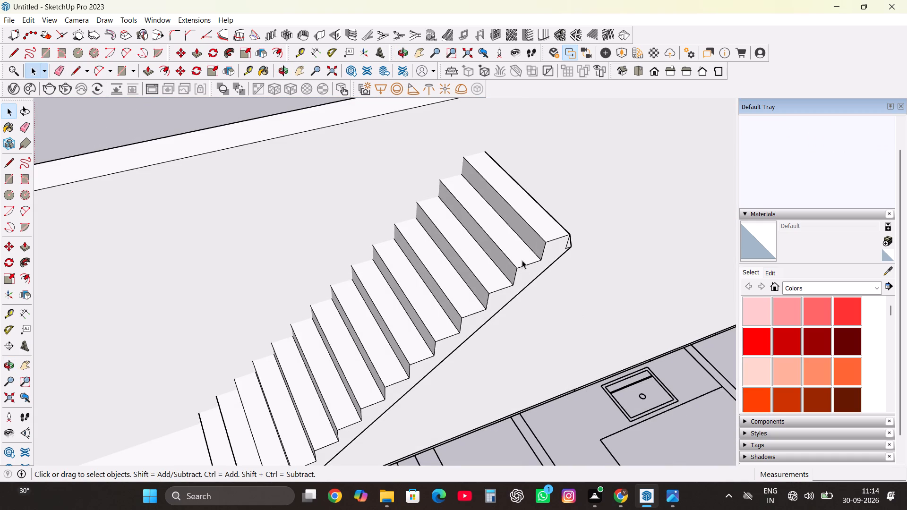
scroll(456, 292, "down", 9)
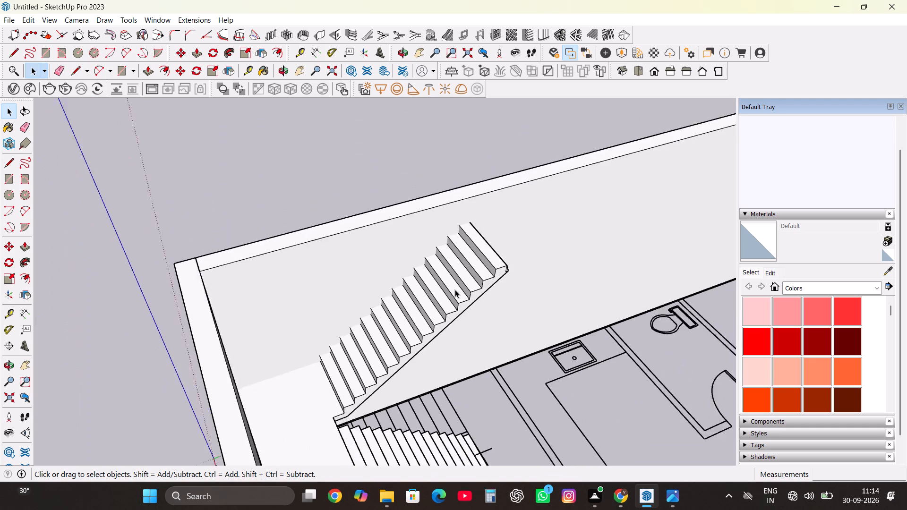
scroll(455, 289, "down", 2)
middle_click_drag(403, 381, 316, 332)
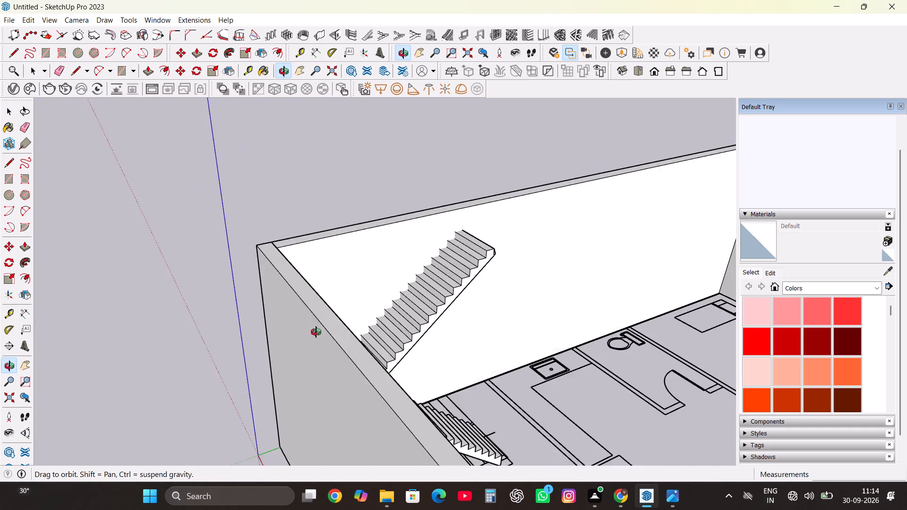
middle_click_drag(316, 332, 188, 408)
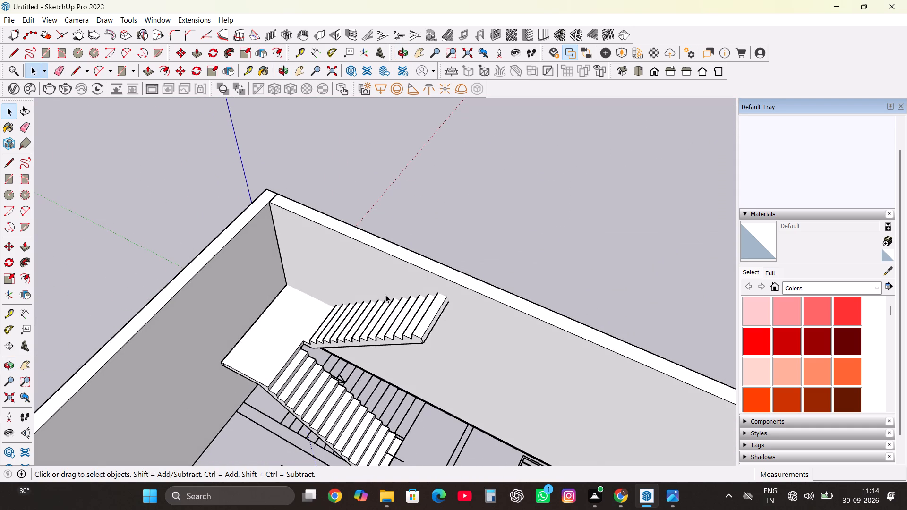
scroll(387, 300, "down", 4)
middle_click_drag(404, 324, 487, 232)
scroll(464, 263, "up", 3)
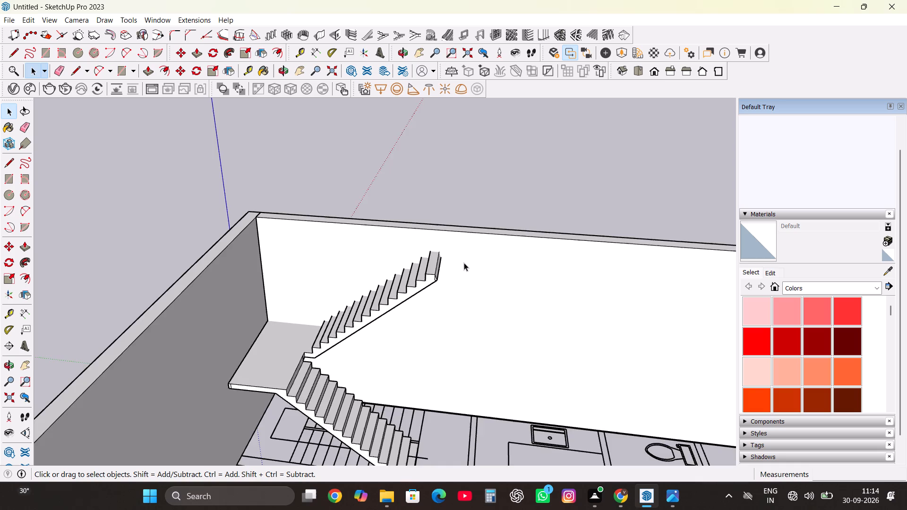
scroll(464, 263, "up", 4)
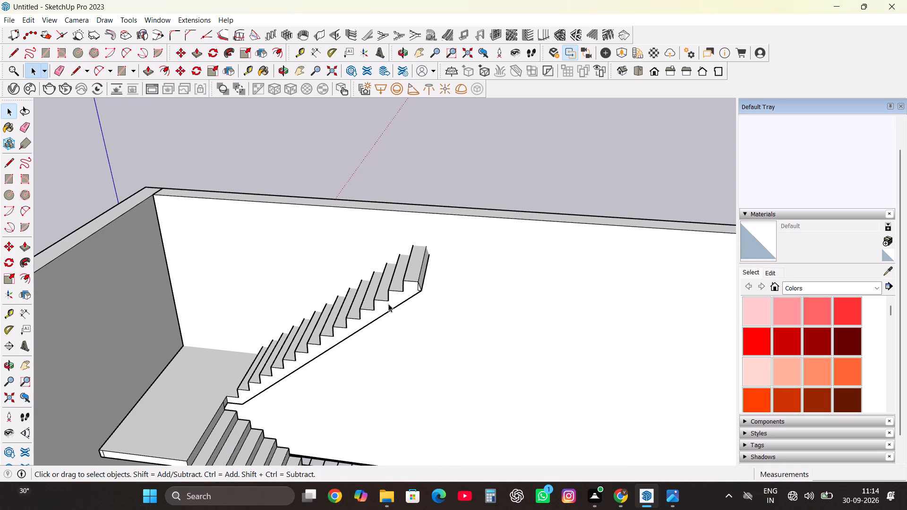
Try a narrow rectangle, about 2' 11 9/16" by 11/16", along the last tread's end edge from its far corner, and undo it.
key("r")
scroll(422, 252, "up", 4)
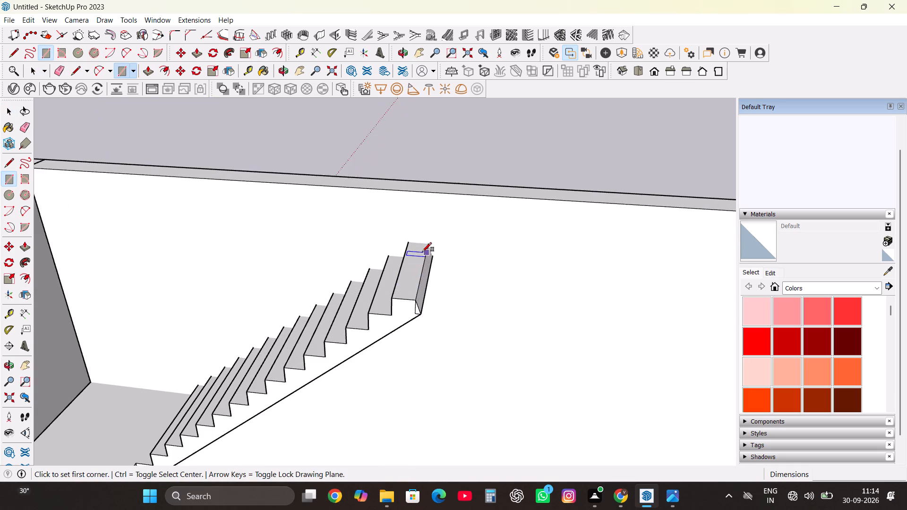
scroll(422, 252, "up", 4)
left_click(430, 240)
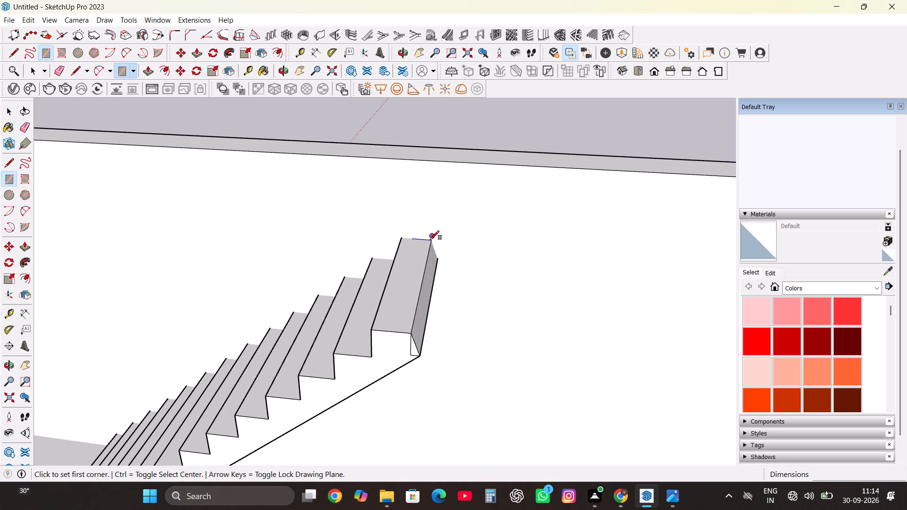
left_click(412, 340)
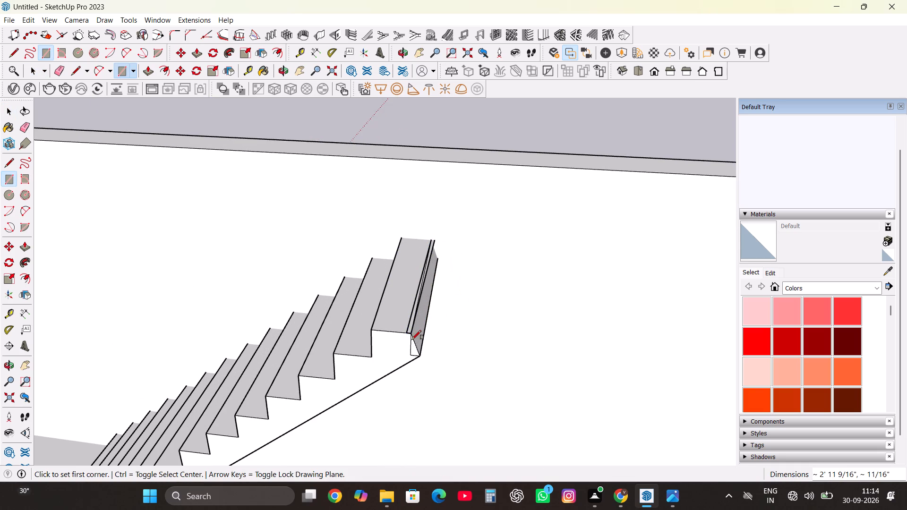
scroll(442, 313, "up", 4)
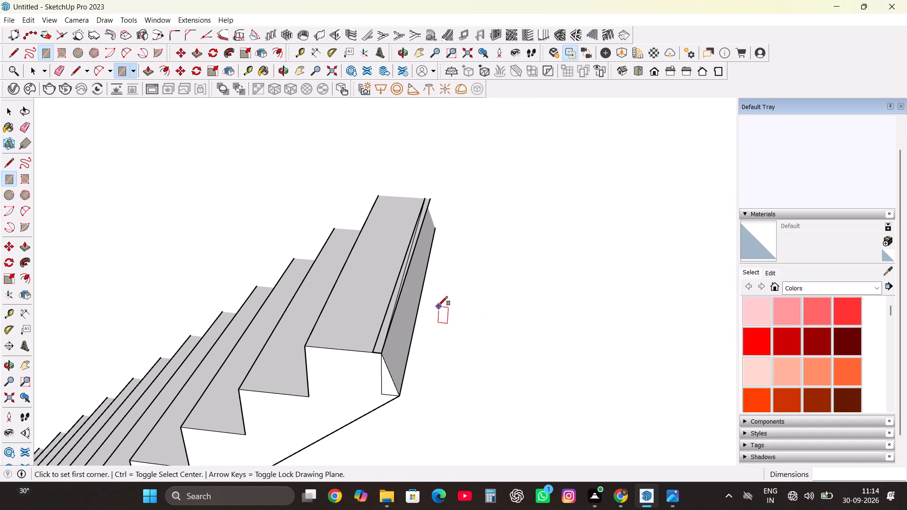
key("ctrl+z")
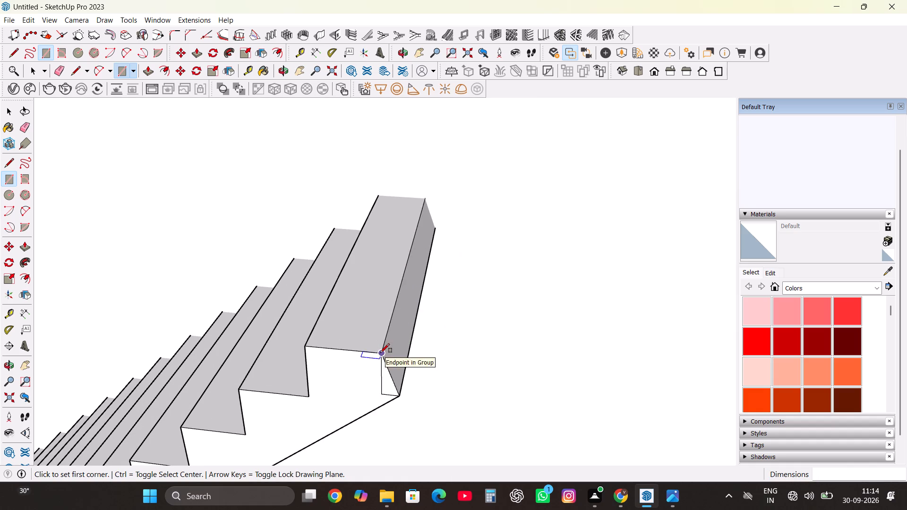
Draw a narrow rectangle along the end edge of the upper flight's last tread, from the near corner to the far corner.
left_click(380, 353)
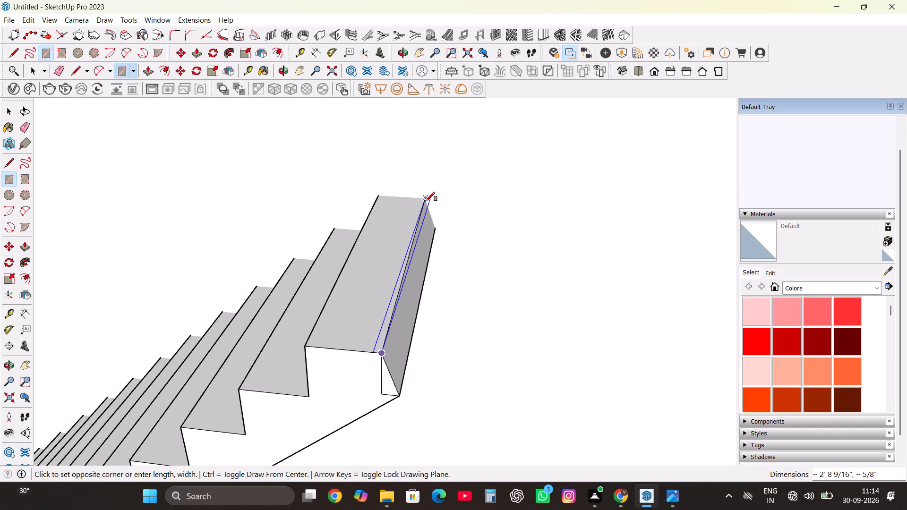
left_click(426, 201)
scroll(402, 297, "up", 4)
key("Escape")
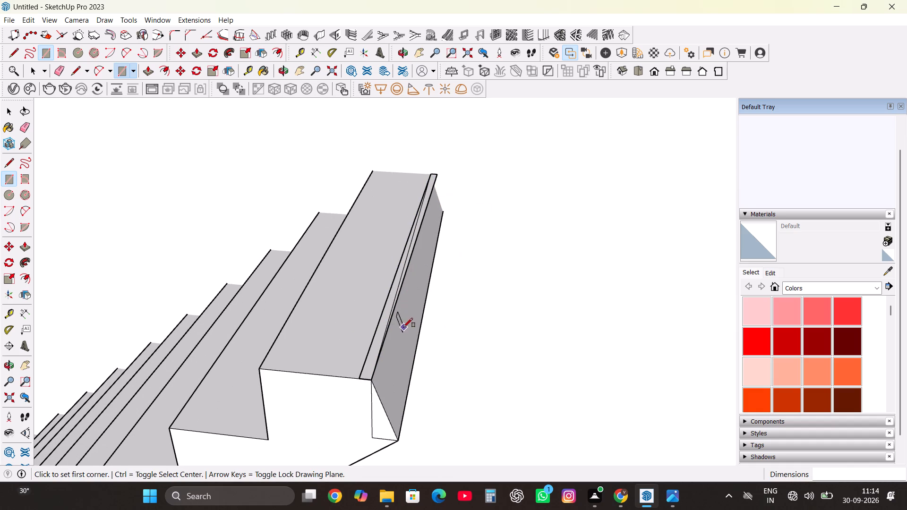
Move the narrow rectangle's outer edge 8" outward along the green axis to widen it into a tread-sized face.
key("Escape")
key("space")
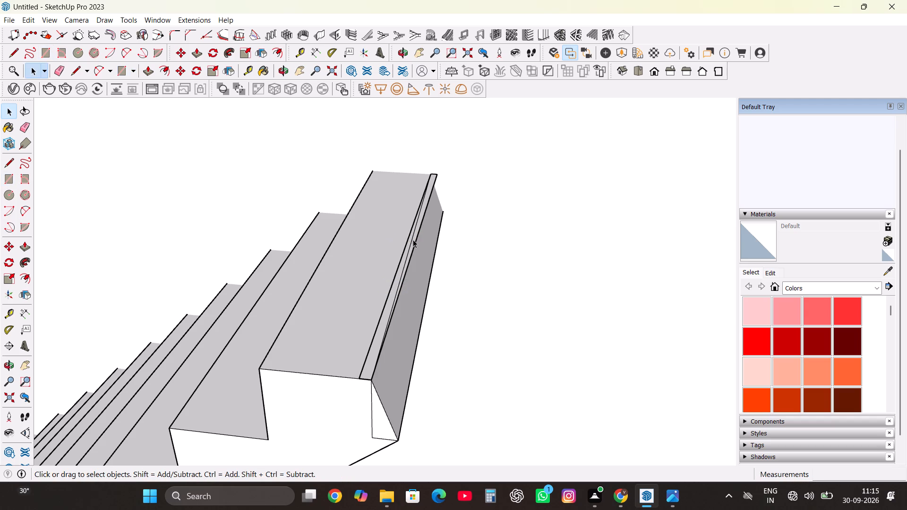
left_click(416, 242)
key("m")
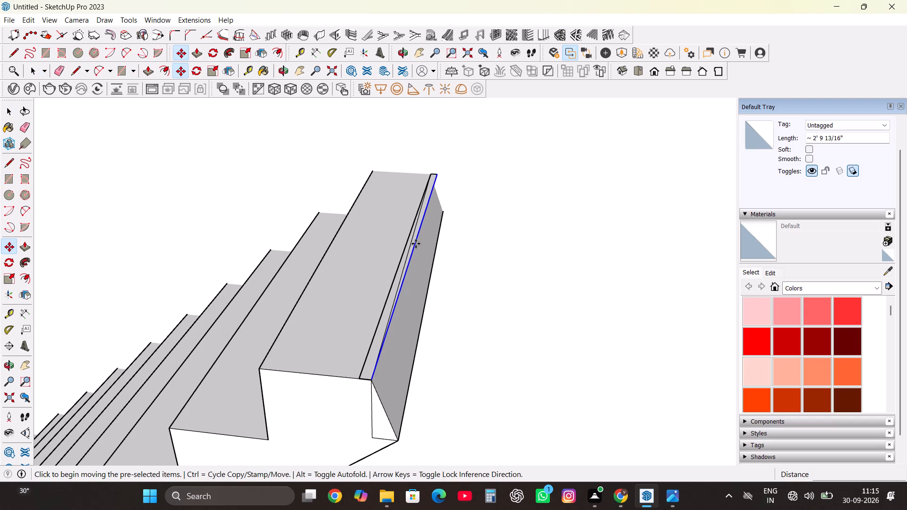
key("Return")
left_click(416, 244)
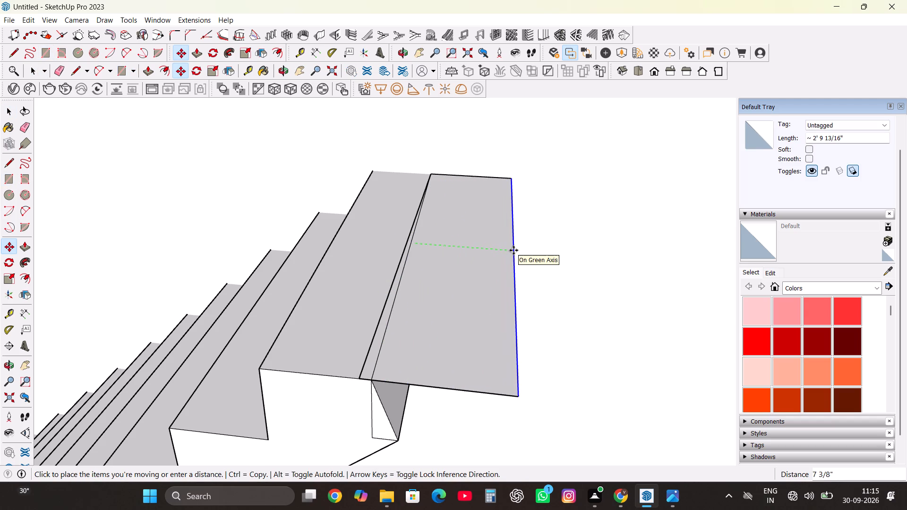
type("8\"")
key("Return")
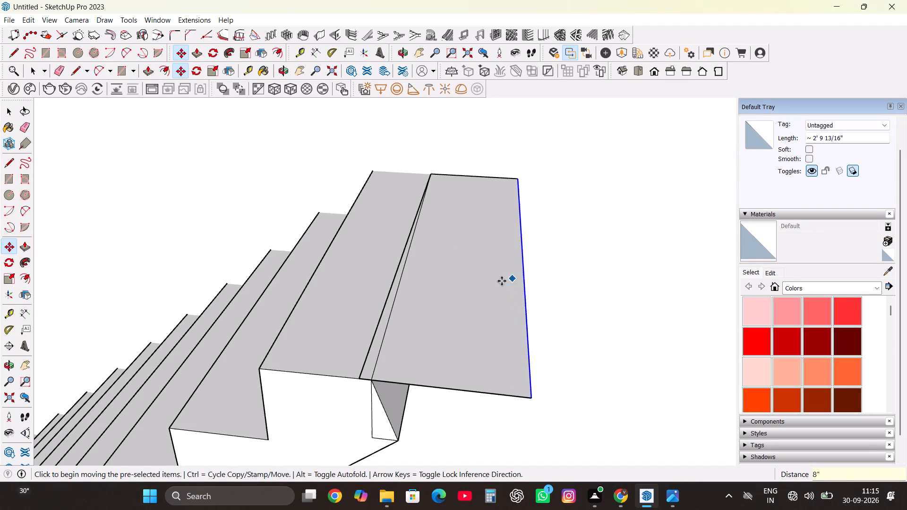
key("Escape")
key("space")
Push/Pull the widened rectangle up 6" to form an additional step at the upper flight's end.
left_click(487, 289)
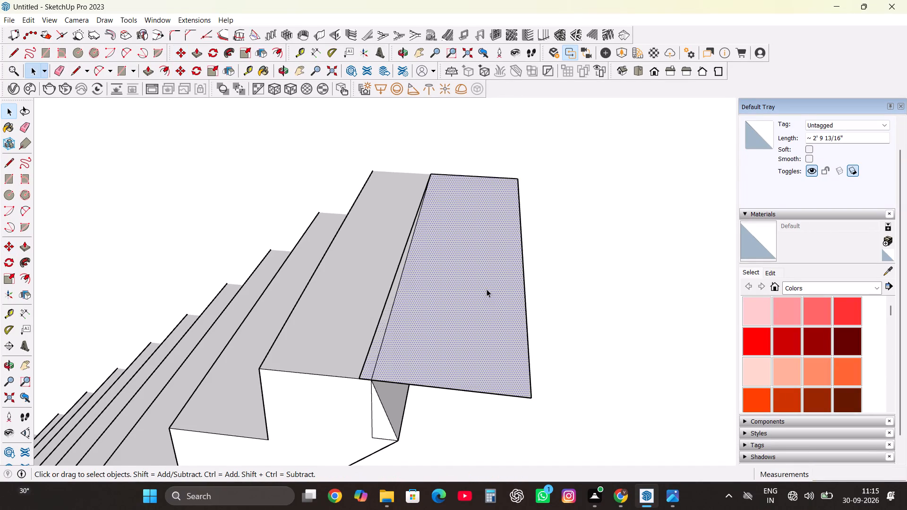
key("p")
left_click_drag(487, 289, 495, 219)
scroll(493, 219, "down", 7)
left_click_drag(495, 219, 522, 208)
scroll(495, 218, "down", 7)
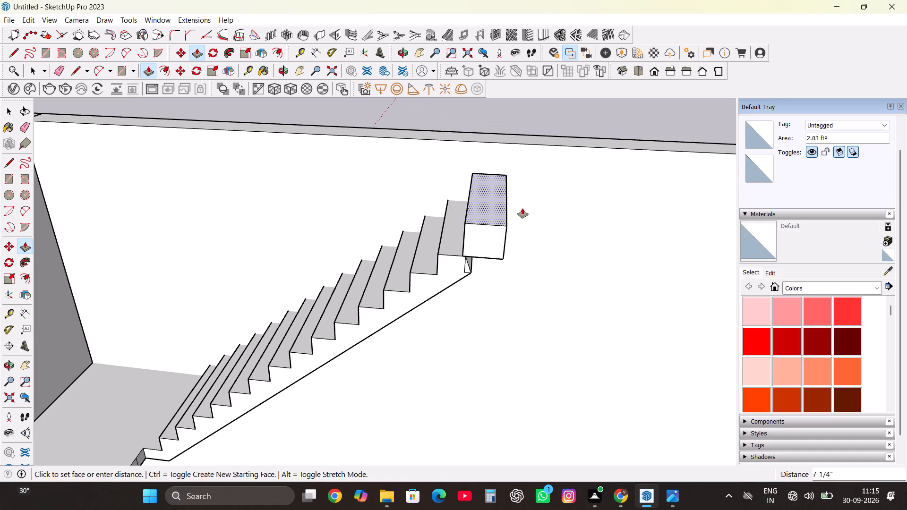
left_click_drag(522, 208, 528, 207)
type("6\"")
key("Return")
scroll(528, 207, "up", 3)
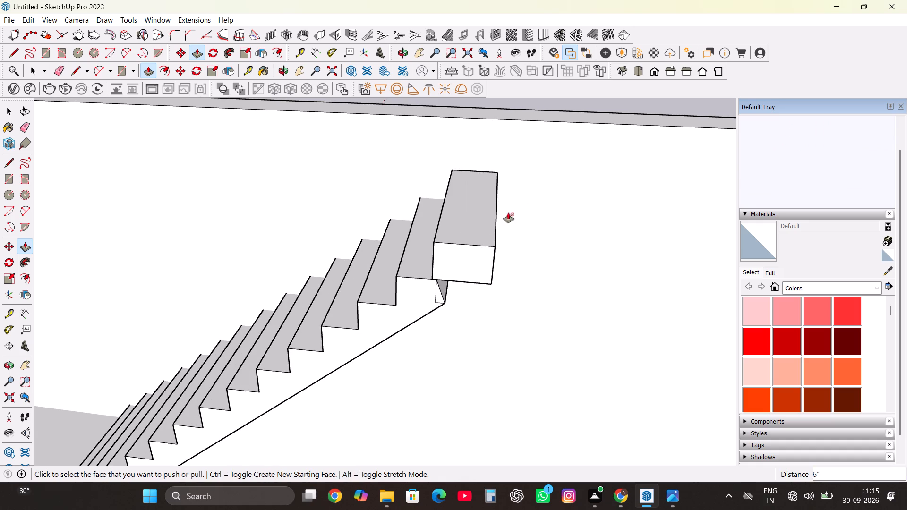
Copy the new step block up and outward so its lower inner corner meets the original block's upper outer corner.
key("space")
double_click(487, 264)
left_click(487, 264)
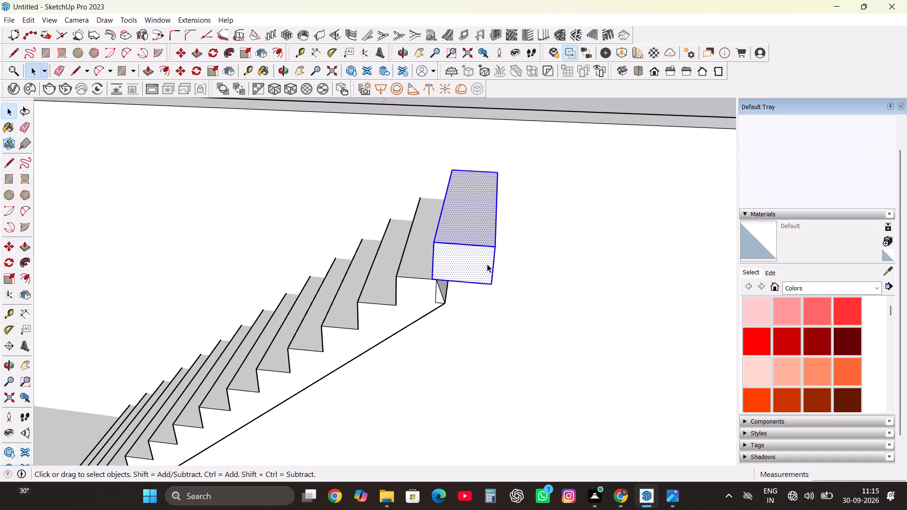
key("m")
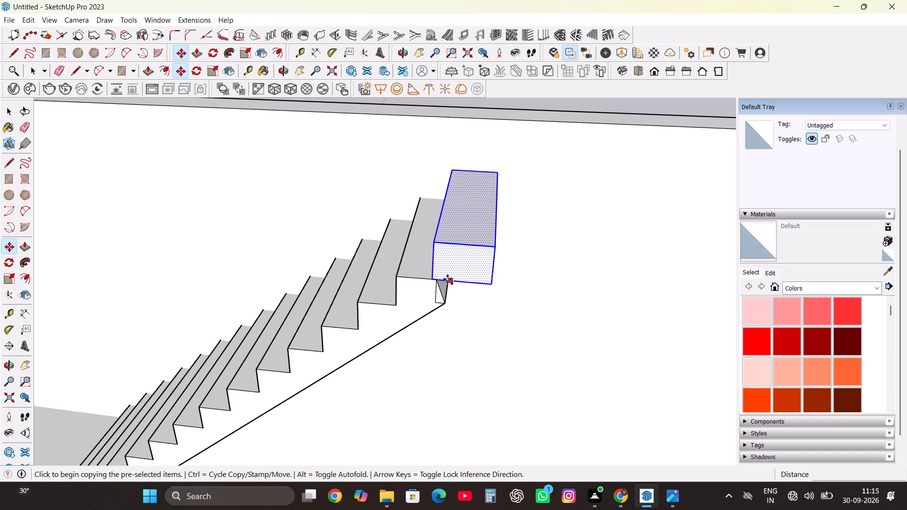
left_click(431, 280)
left_click(491, 251)
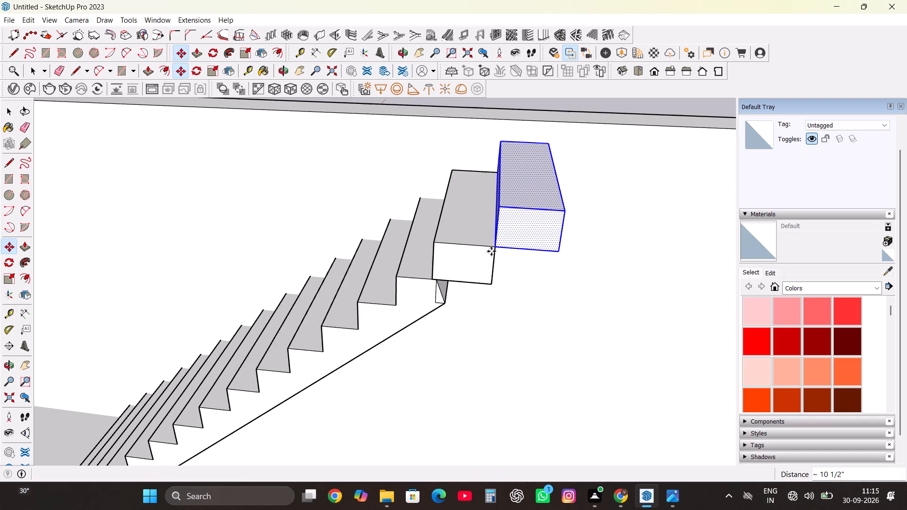
Copy the second step block onto its own upper outer corner to add a third step at the top.
scroll(486, 291, "down", 5)
scroll(493, 239, "up", 3)
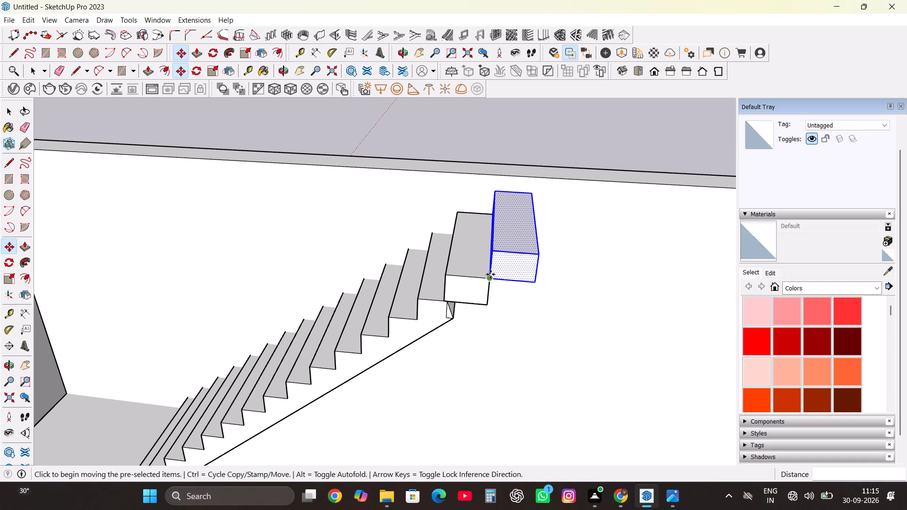
left_click(490, 278)
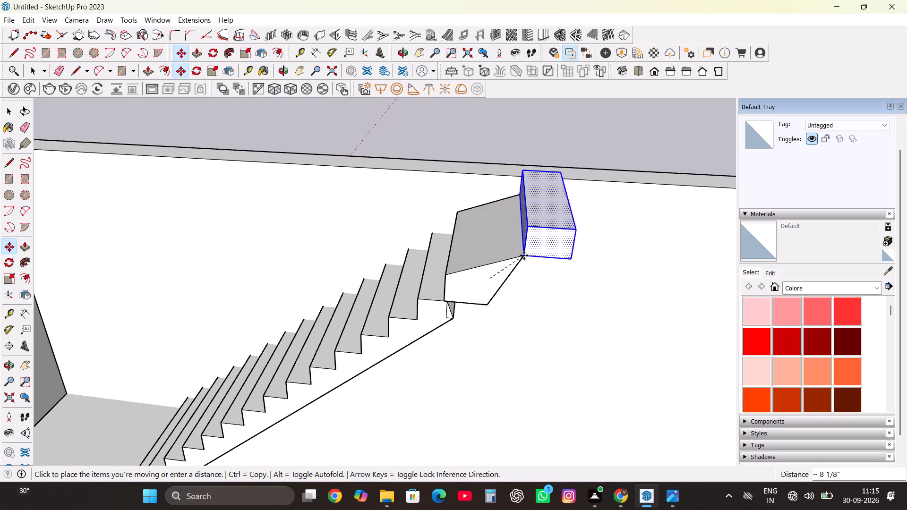
key("space")
key("m")
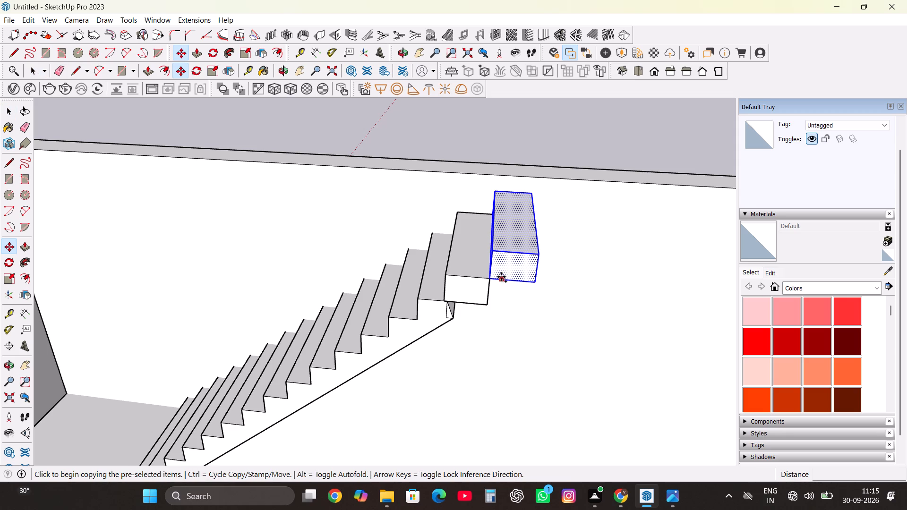
left_click(495, 281)
left_click(537, 252)
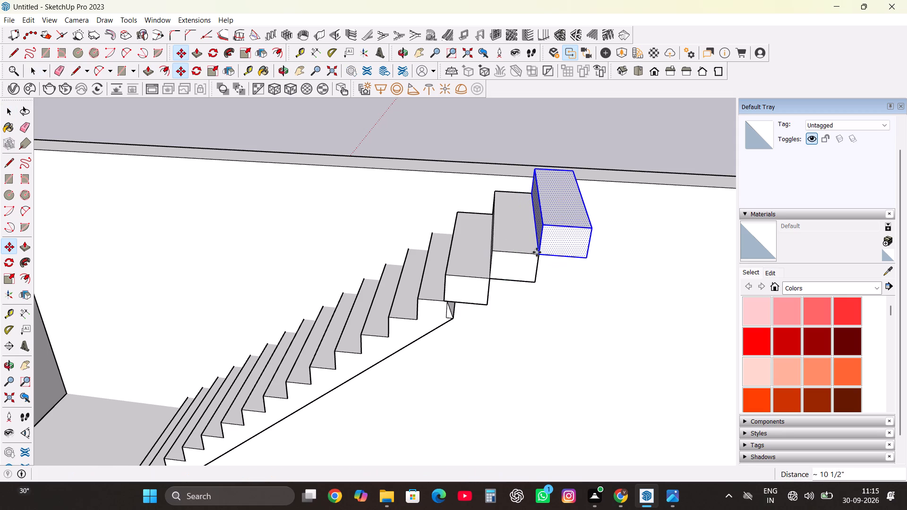
key("Escape")
key("space")
scroll(503, 286, "down", 3)
double_click(540, 147)
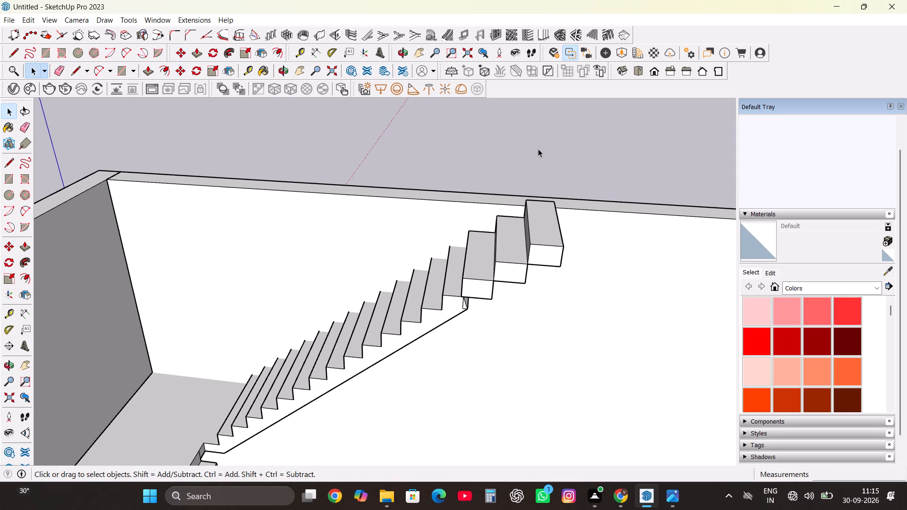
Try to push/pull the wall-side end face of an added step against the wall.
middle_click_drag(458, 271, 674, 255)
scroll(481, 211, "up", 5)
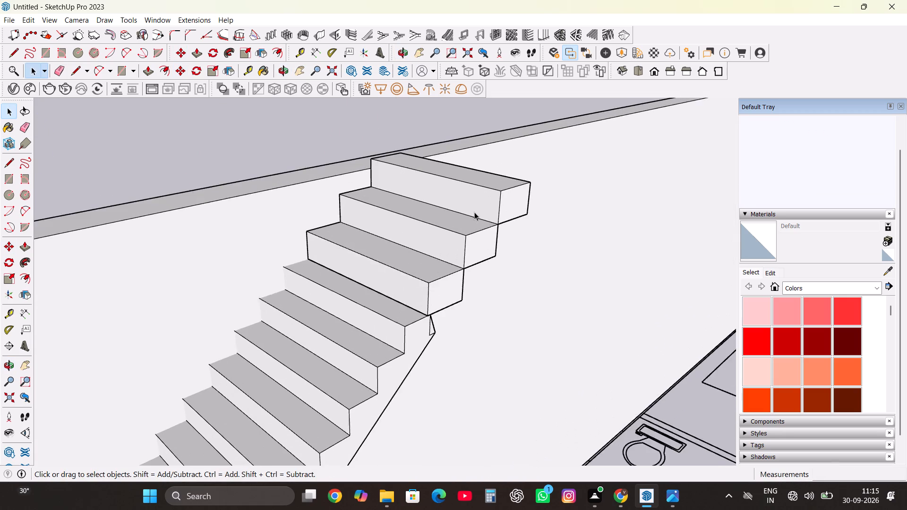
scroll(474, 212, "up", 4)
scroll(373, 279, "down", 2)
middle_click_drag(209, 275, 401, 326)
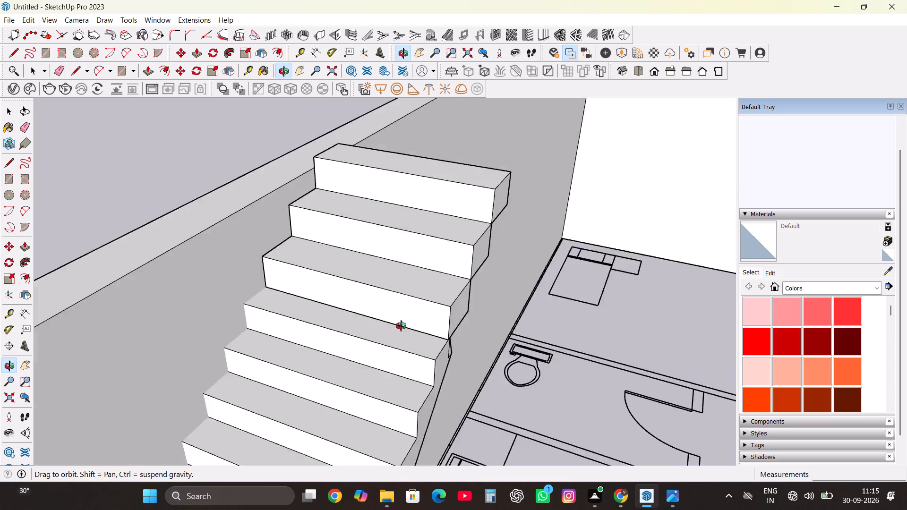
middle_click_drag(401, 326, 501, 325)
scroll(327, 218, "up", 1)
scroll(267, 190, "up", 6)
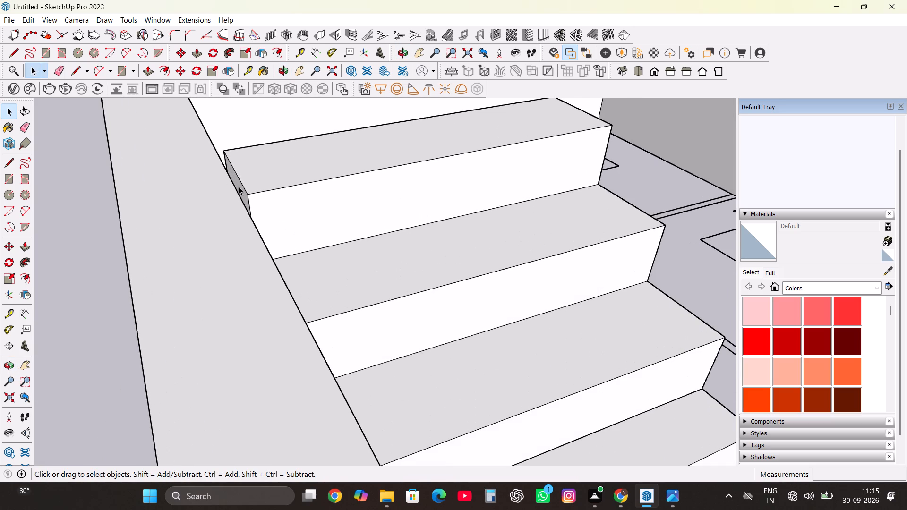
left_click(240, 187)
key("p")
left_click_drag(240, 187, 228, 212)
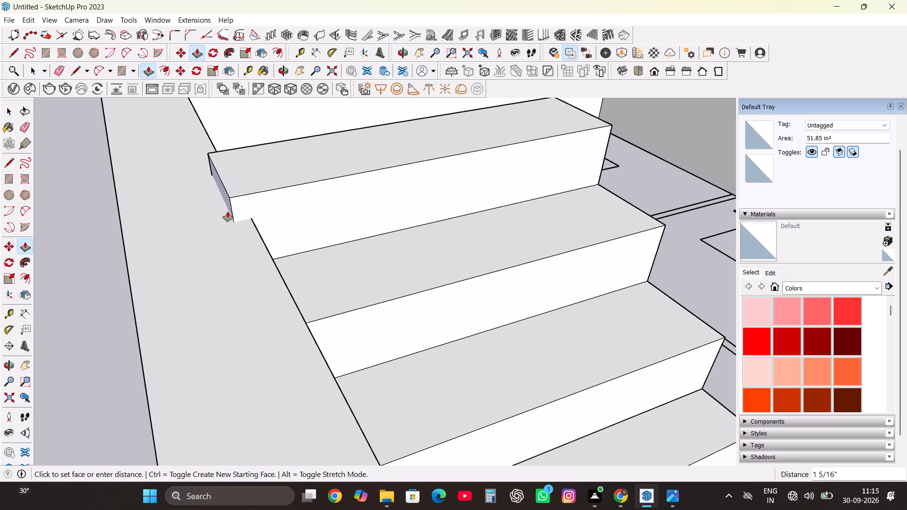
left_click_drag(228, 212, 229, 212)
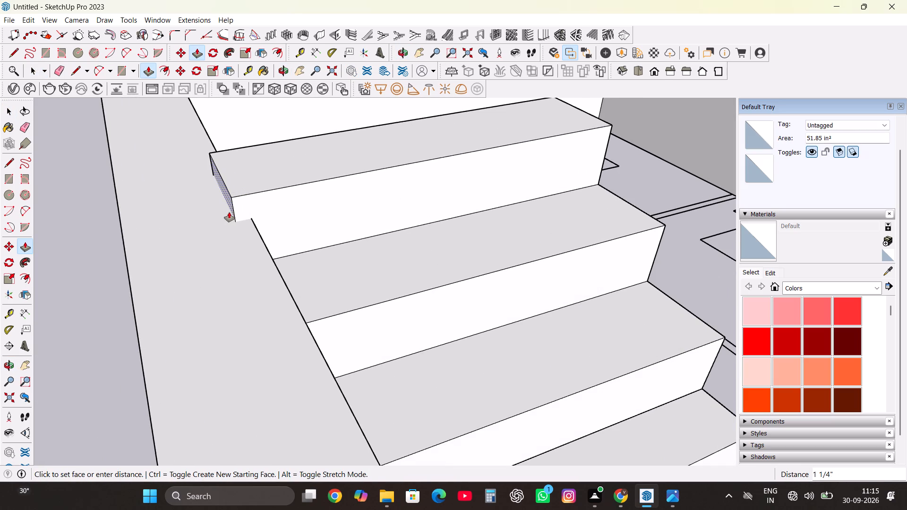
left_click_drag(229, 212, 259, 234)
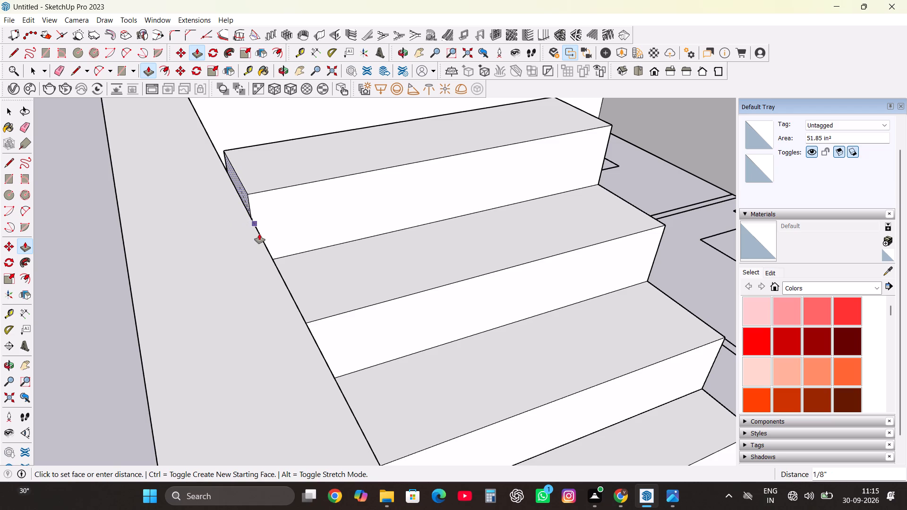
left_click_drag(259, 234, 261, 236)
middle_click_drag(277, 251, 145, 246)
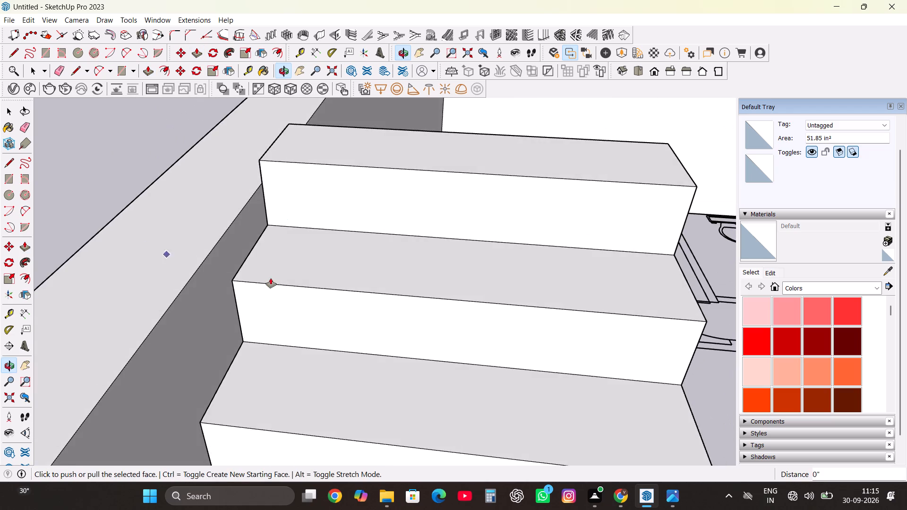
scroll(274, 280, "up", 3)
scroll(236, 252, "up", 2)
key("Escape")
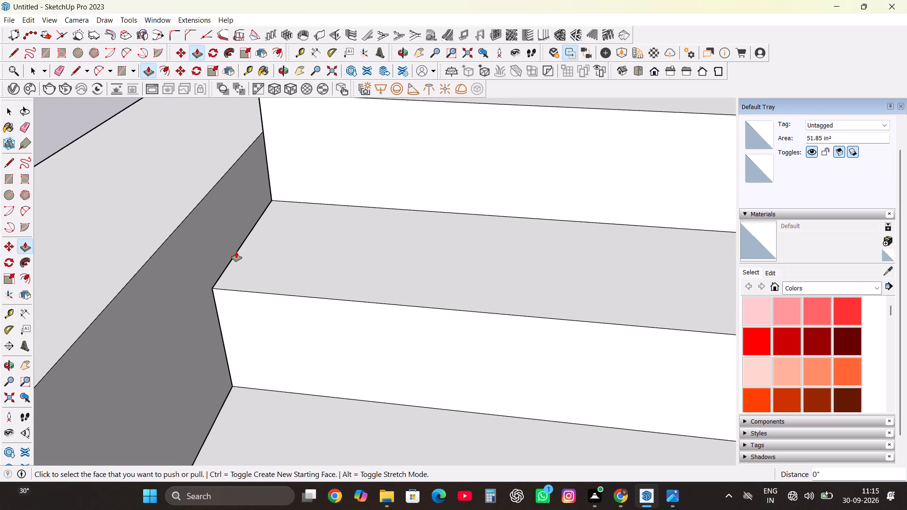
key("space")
Draw a line from the flight's lower end corner to the outer bottom corner of the topmost added step.
scroll(257, 271, "down", 15)
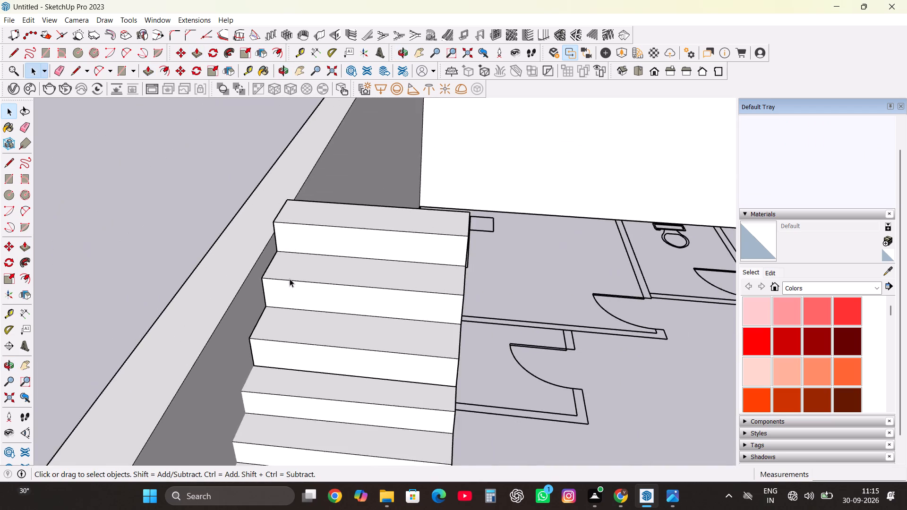
scroll(290, 279, "down", 3)
middle_click_drag(368, 297, 170, 255)
scroll(283, 198, "down", 4)
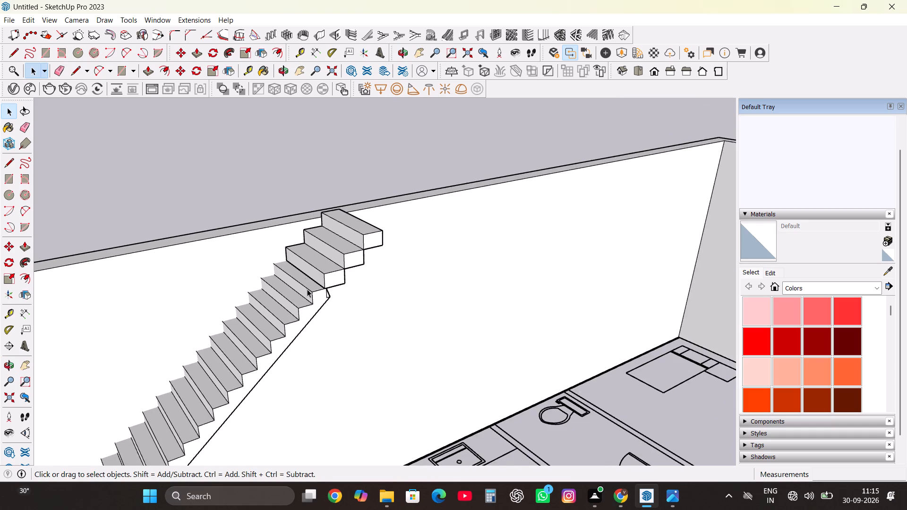
middle_click_drag(307, 289, 100, 243)
scroll(253, 269, "up", 3)
scroll(344, 275, "up", 7)
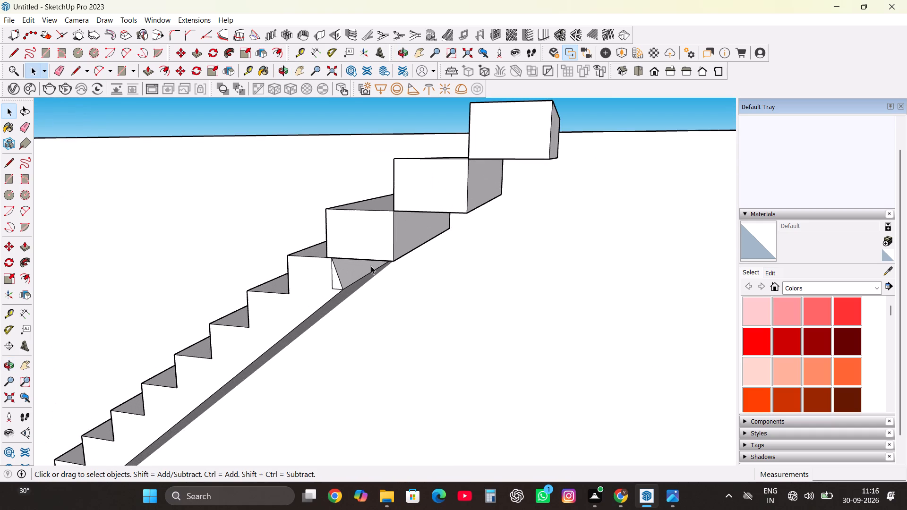
scroll(361, 272, "up", 3)
key("Escape")
key("Escape")
key("Escape")
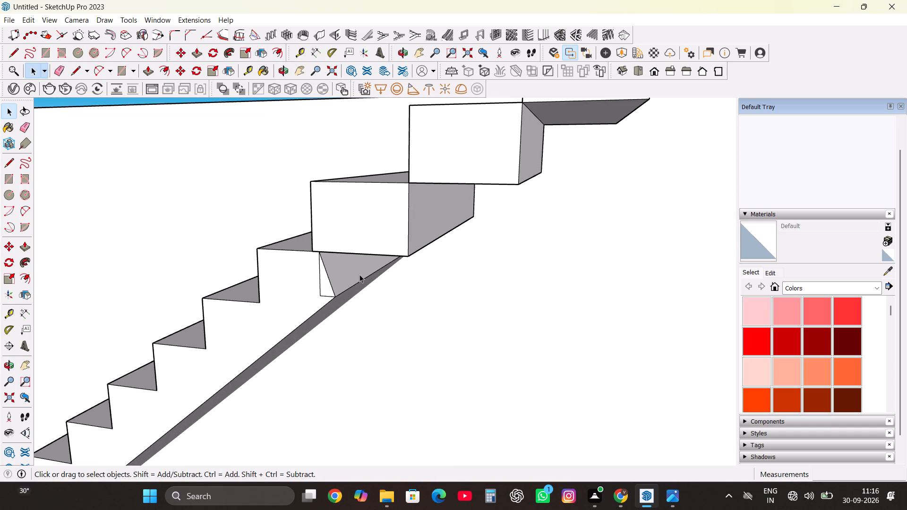
key("l")
left_click(335, 295)
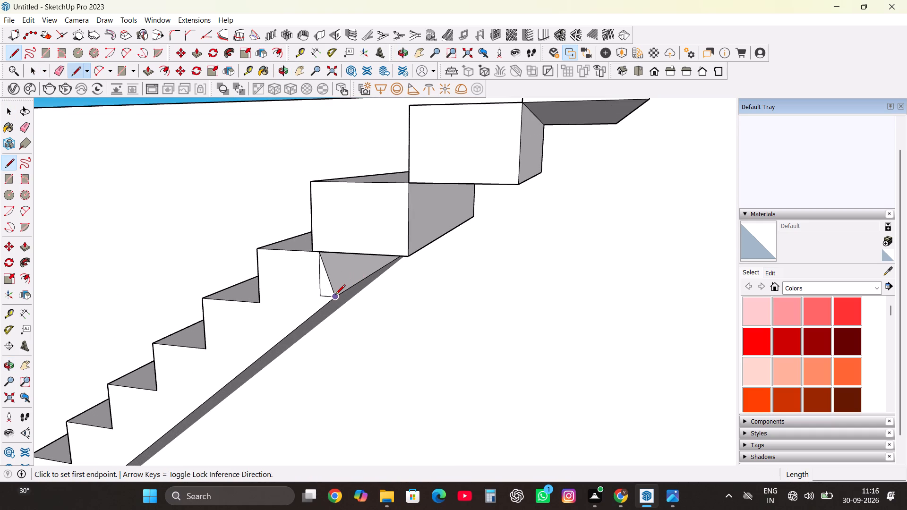
scroll(336, 296, "down", 3)
left_click(560, 155)
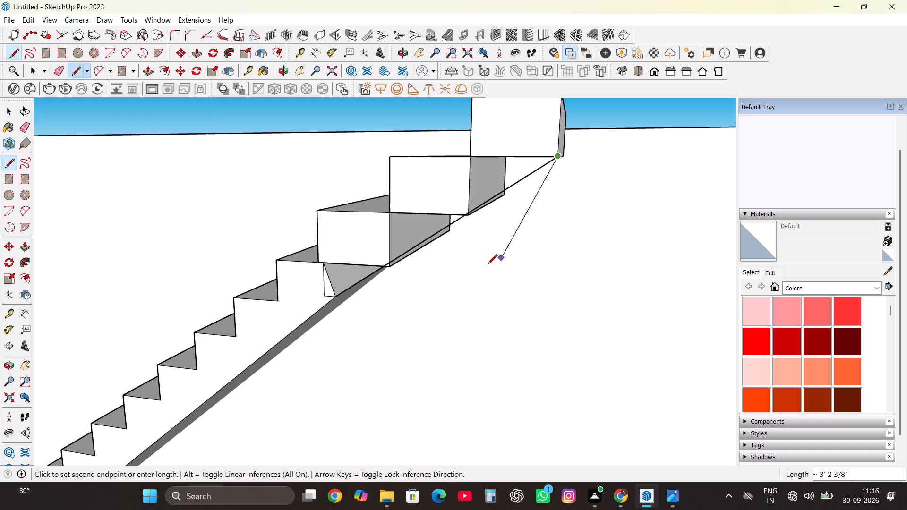
middle_click_drag(432, 299, 553, 308)
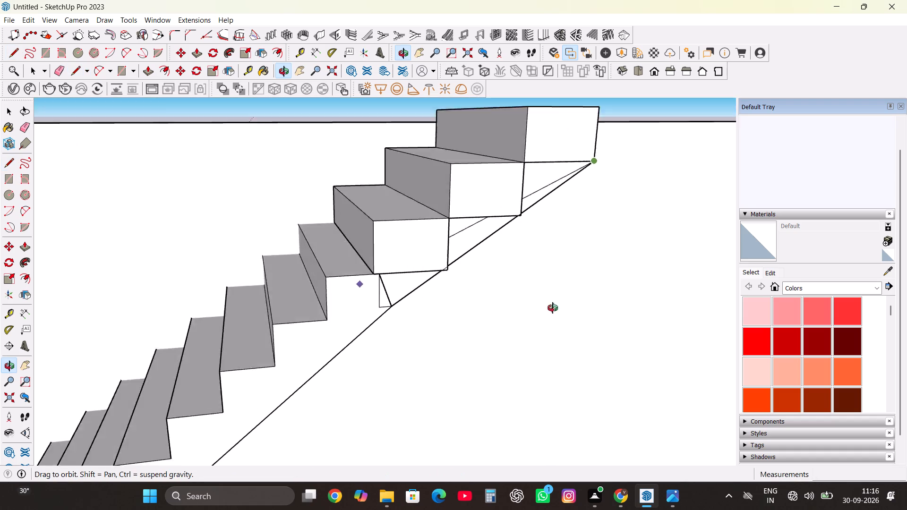
middle_click_drag(553, 308, 152, 255)
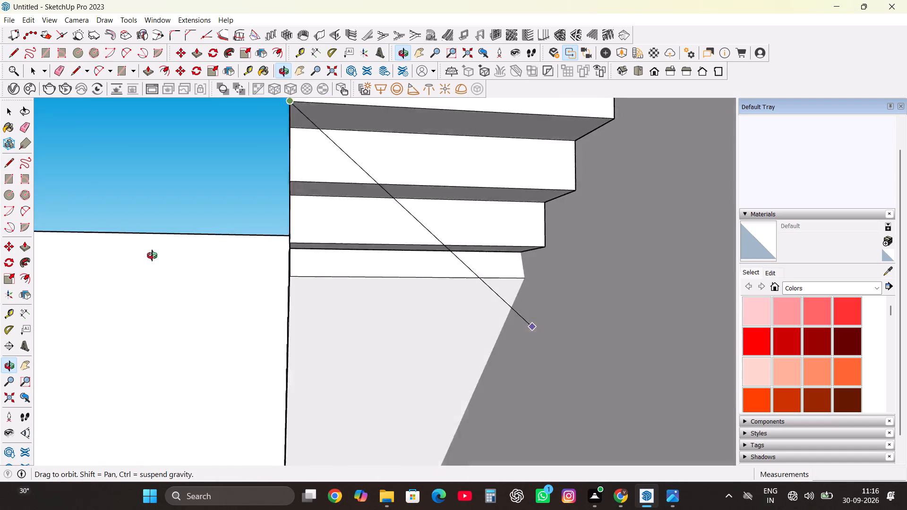
middle_click_drag(152, 255, 151, 257)
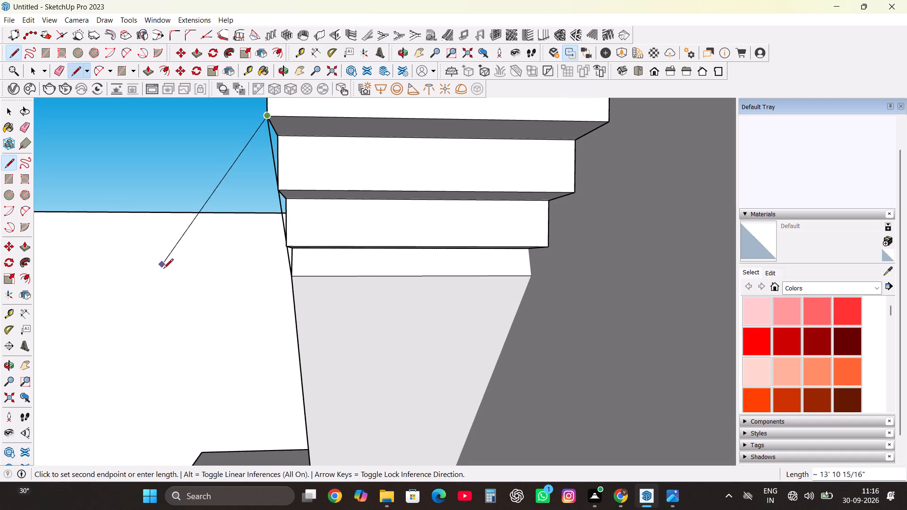
scroll(163, 270, "down", 3)
scroll(356, 200, "up", 2)
key("Escape")
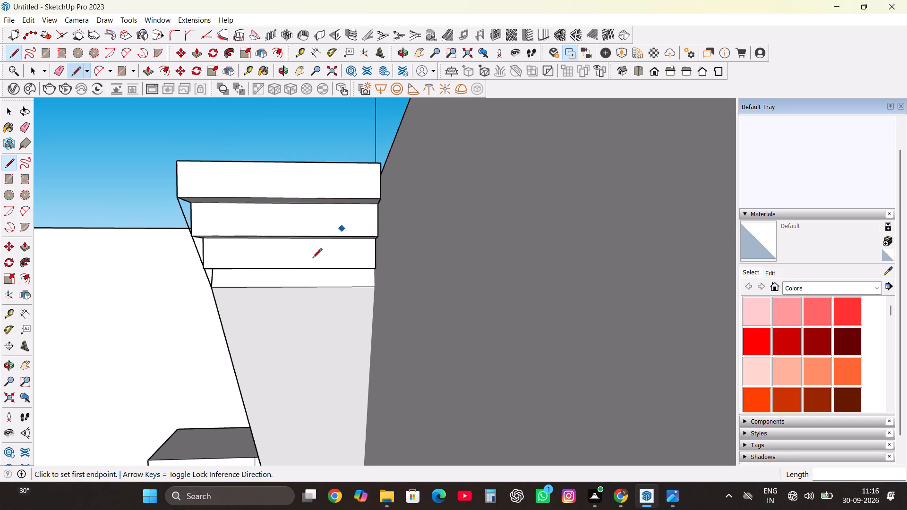
key("space")
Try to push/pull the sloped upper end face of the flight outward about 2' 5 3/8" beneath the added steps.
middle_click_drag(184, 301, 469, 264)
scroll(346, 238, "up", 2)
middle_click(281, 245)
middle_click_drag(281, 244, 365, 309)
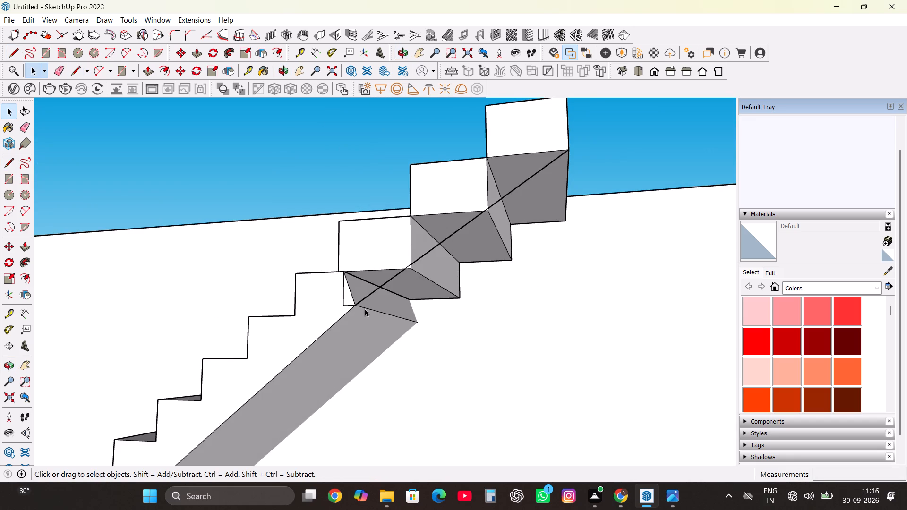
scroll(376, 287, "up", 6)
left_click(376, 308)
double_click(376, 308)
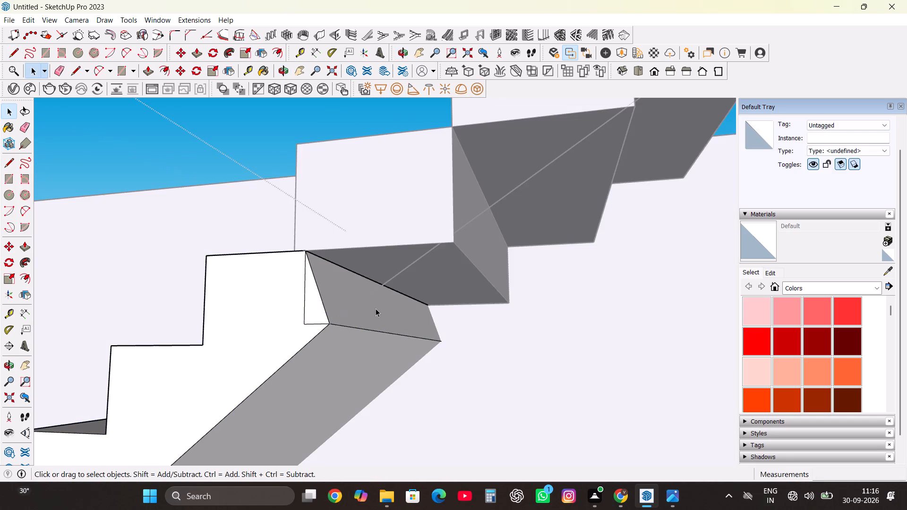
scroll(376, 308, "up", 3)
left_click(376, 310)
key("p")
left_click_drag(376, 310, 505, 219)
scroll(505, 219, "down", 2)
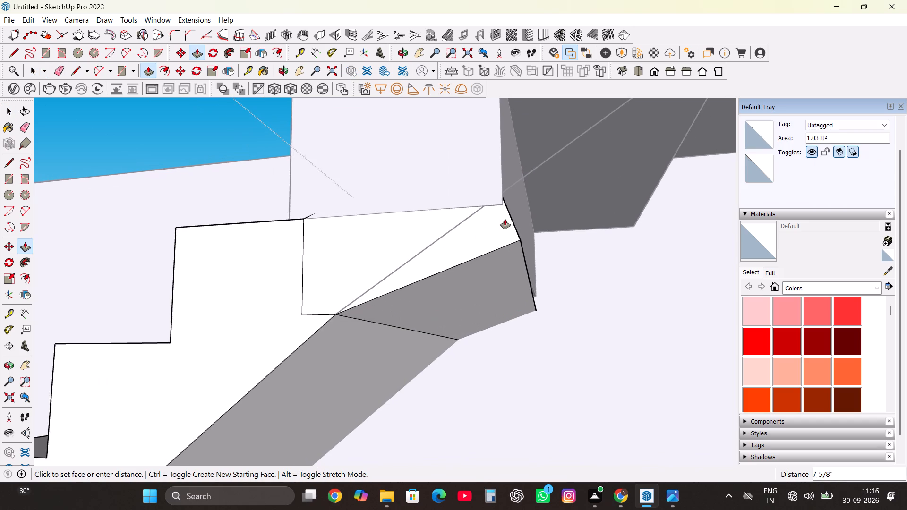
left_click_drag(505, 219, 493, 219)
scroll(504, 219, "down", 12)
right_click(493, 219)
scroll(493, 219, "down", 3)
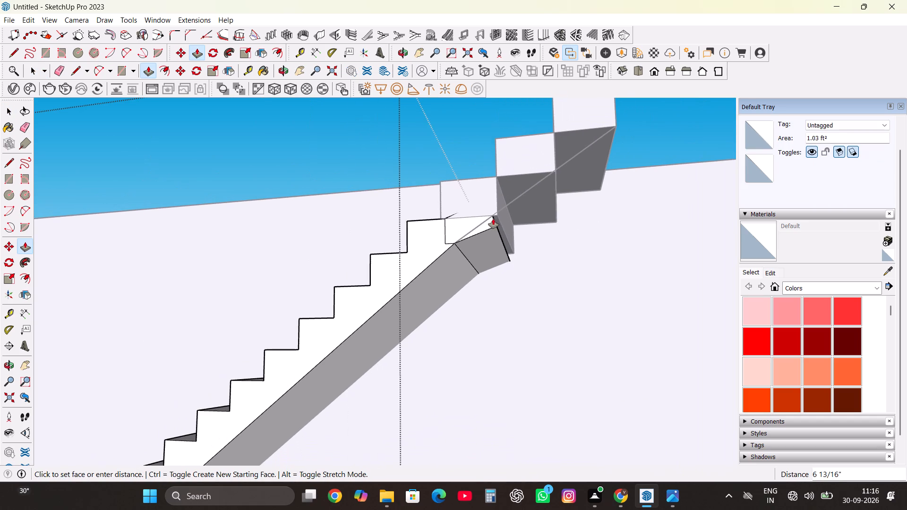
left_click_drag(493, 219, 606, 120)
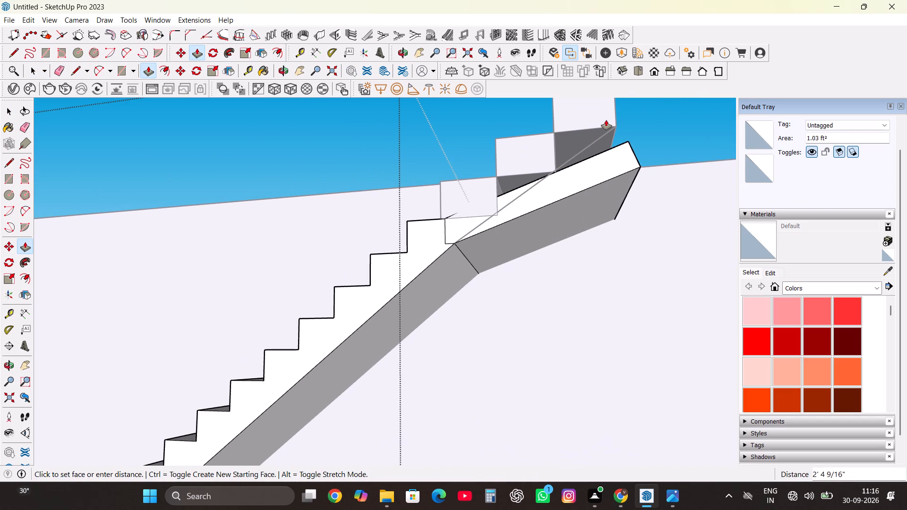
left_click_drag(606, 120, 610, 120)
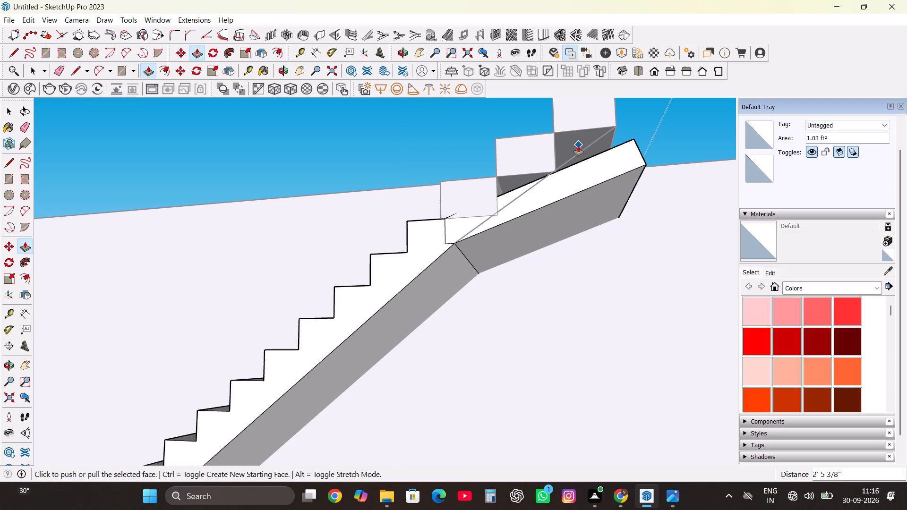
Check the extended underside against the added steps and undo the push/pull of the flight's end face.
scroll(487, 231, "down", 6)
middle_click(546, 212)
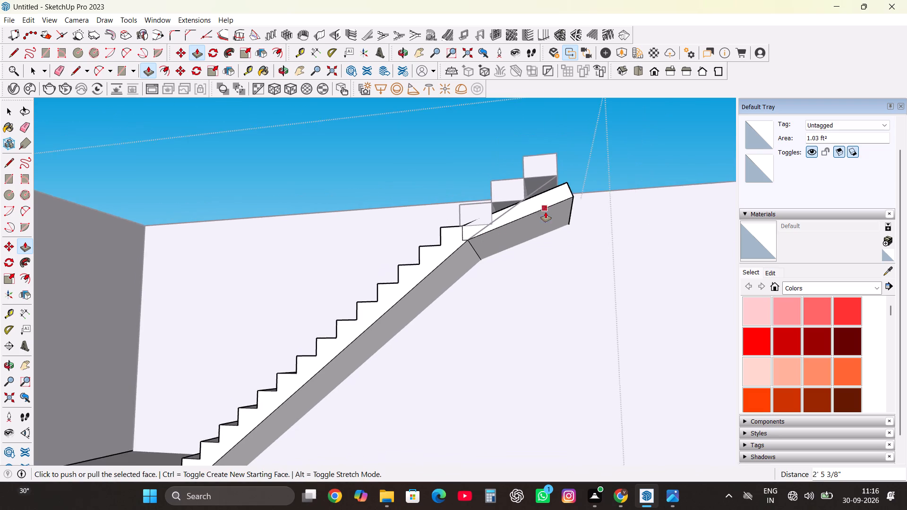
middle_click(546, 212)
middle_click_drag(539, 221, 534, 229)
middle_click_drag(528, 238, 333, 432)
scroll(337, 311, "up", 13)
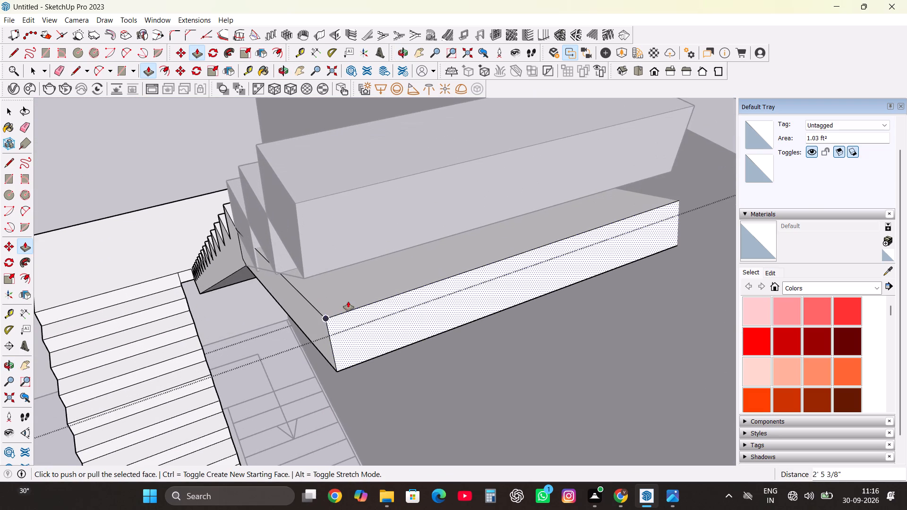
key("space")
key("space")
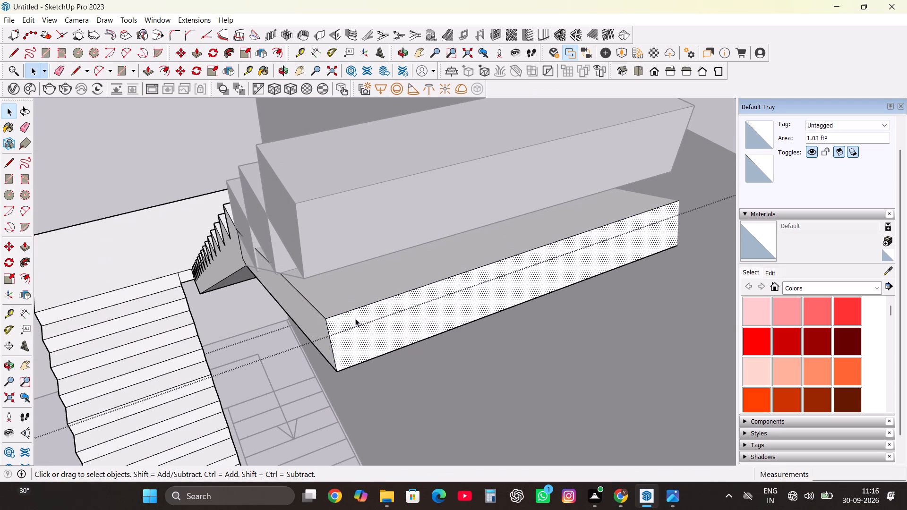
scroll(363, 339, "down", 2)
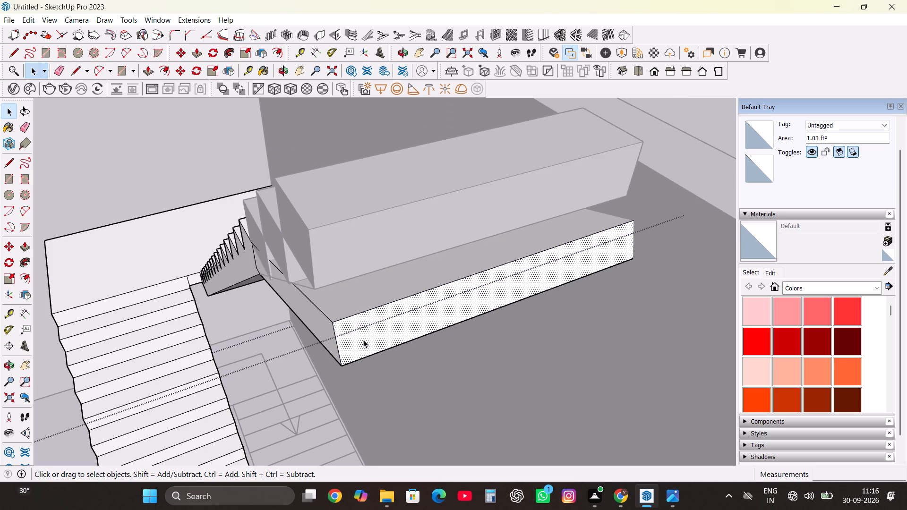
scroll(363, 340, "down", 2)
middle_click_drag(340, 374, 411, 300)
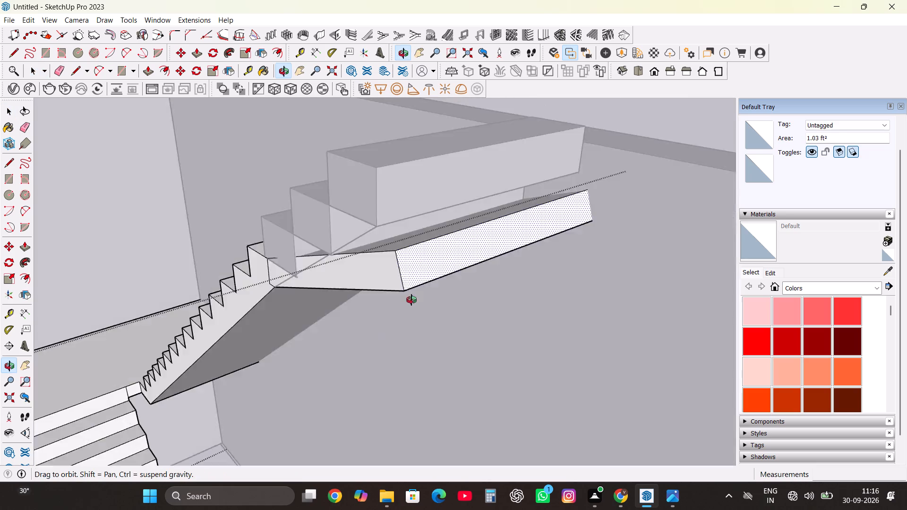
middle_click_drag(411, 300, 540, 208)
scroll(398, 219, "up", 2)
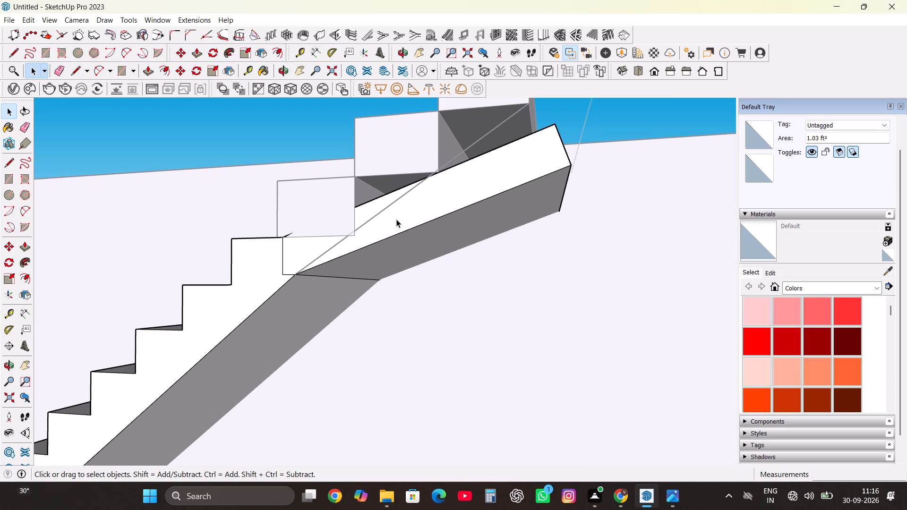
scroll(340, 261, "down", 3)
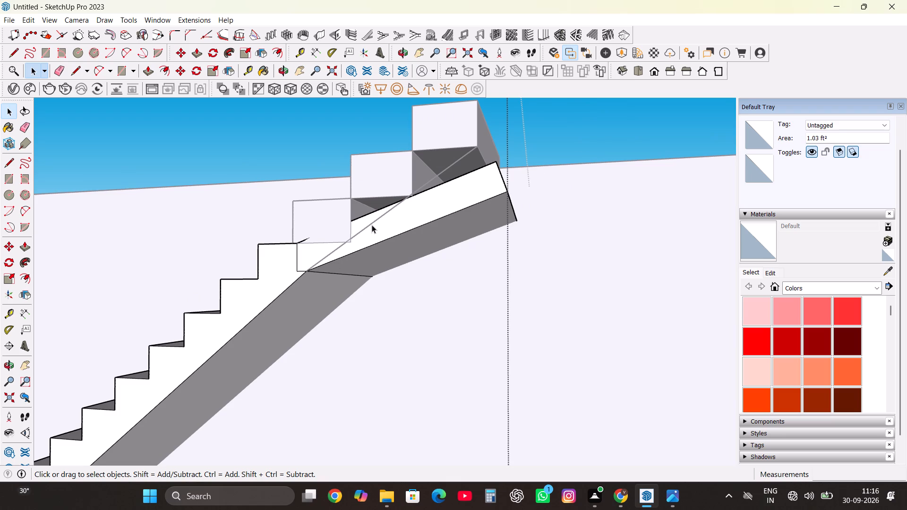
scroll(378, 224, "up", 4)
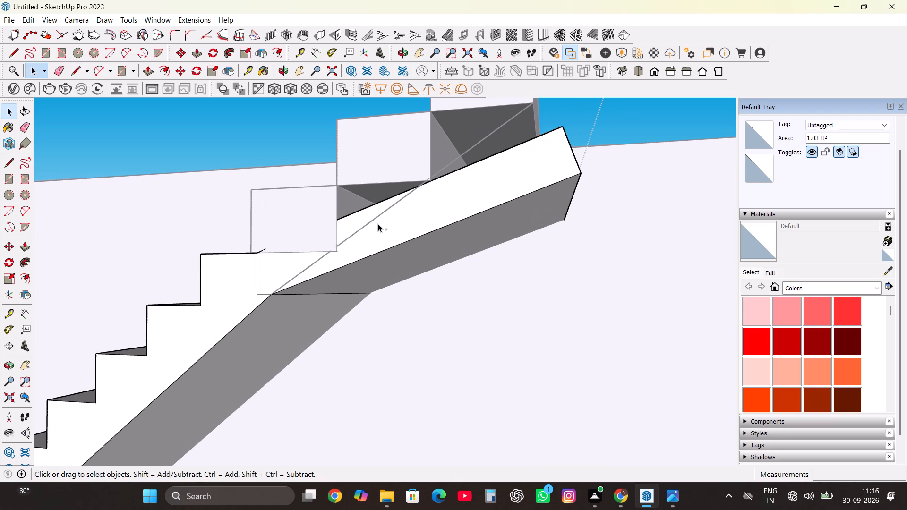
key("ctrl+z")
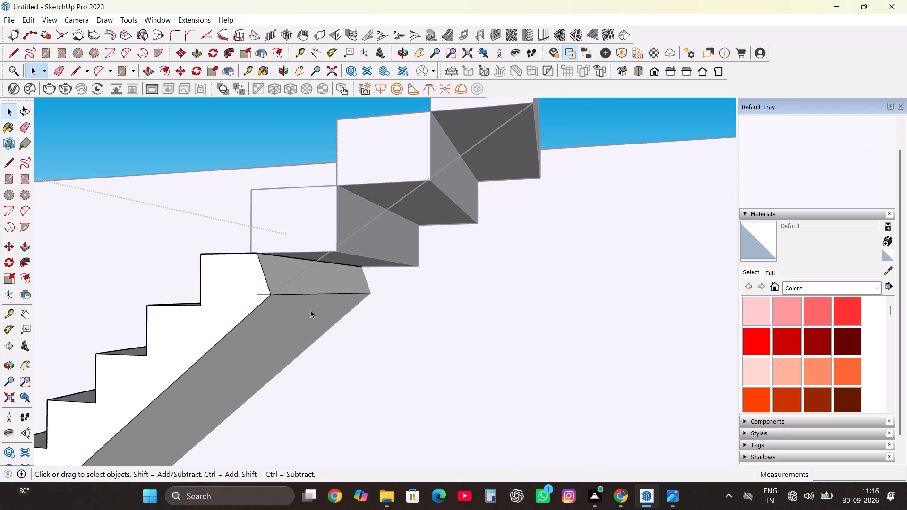
Delete the line running from the flight's lower end corner to the topmost added step.
scroll(310, 310, "up", 3)
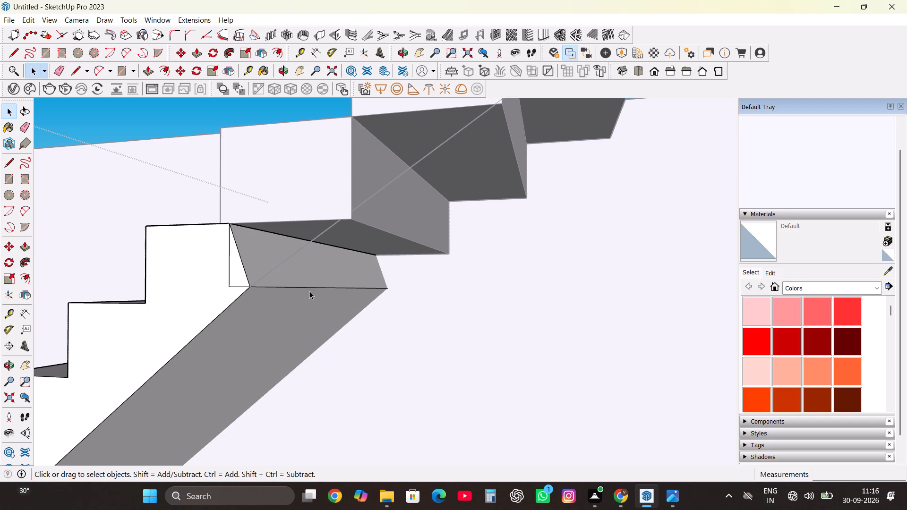
scroll(307, 301, "down", 3)
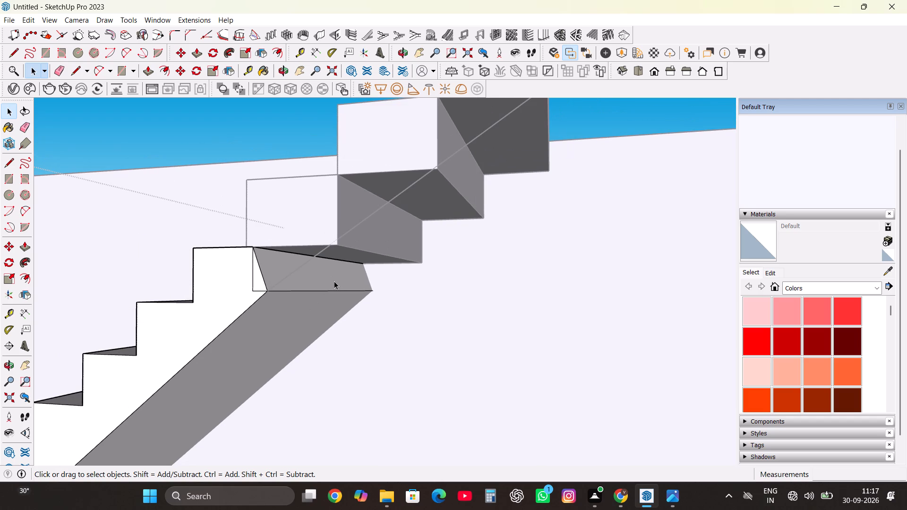
scroll(539, 386, "down", 4)
scroll(461, 385, "down", 5)
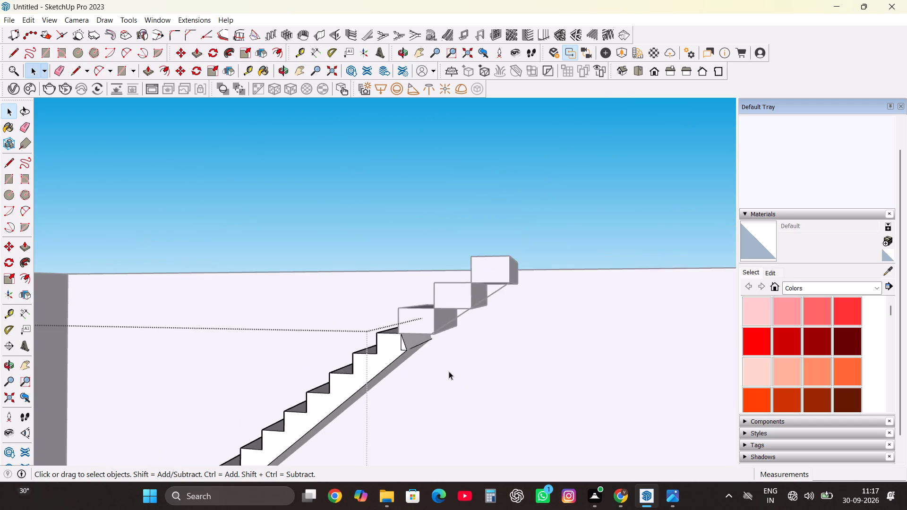
scroll(449, 371, "down", 18)
middle_click_drag(418, 346, 571, 443)
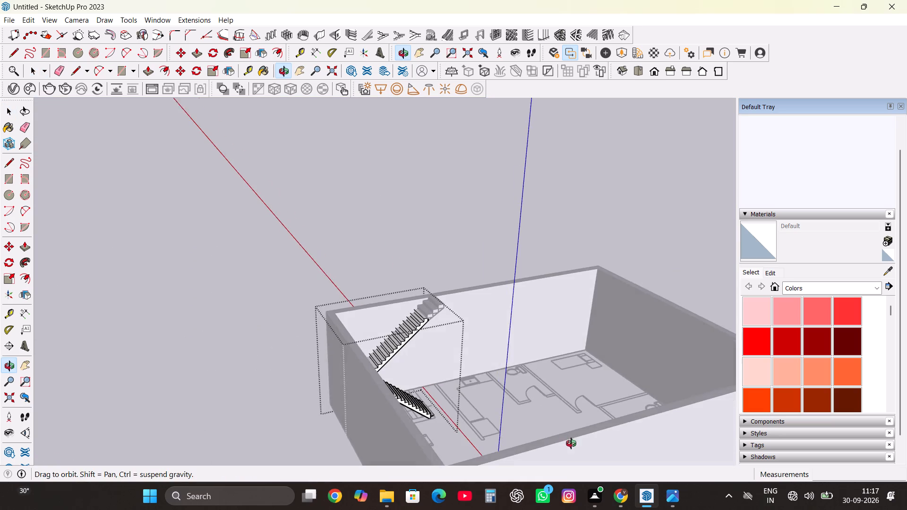
middle_click_drag(571, 443, 572, 442)
double_click(453, 216)
scroll(439, 340, "up", 9)
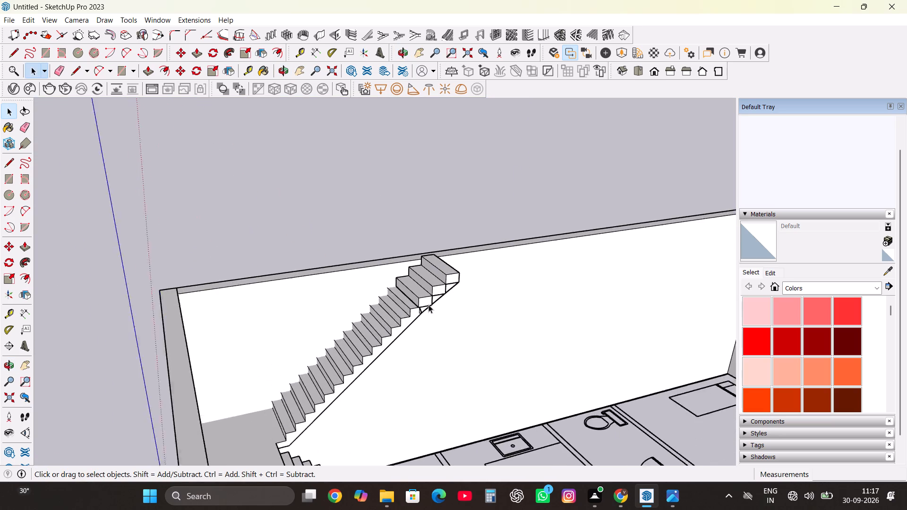
scroll(428, 305, "up", 10)
left_click(445, 304)
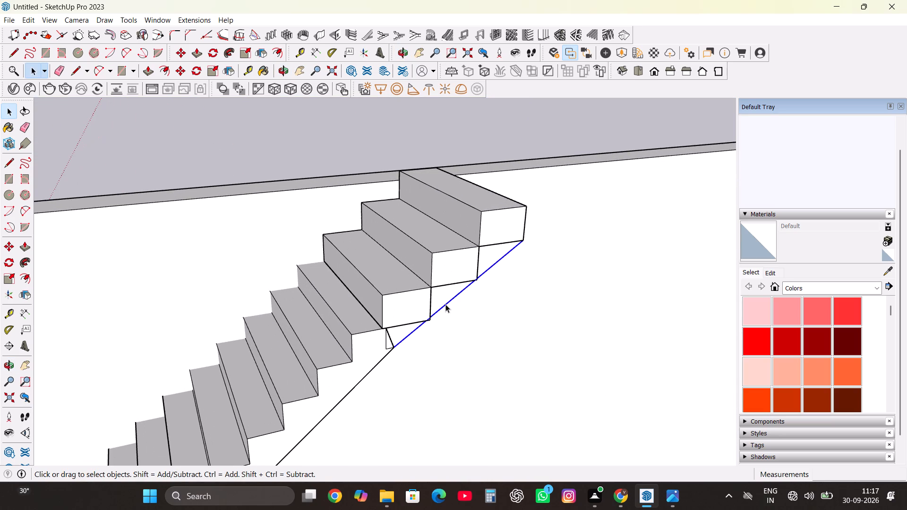
key("Delete")
Open the flight group and delete the slanted edge at its upper end, under the lowest added step.
scroll(392, 351, "up", 4)
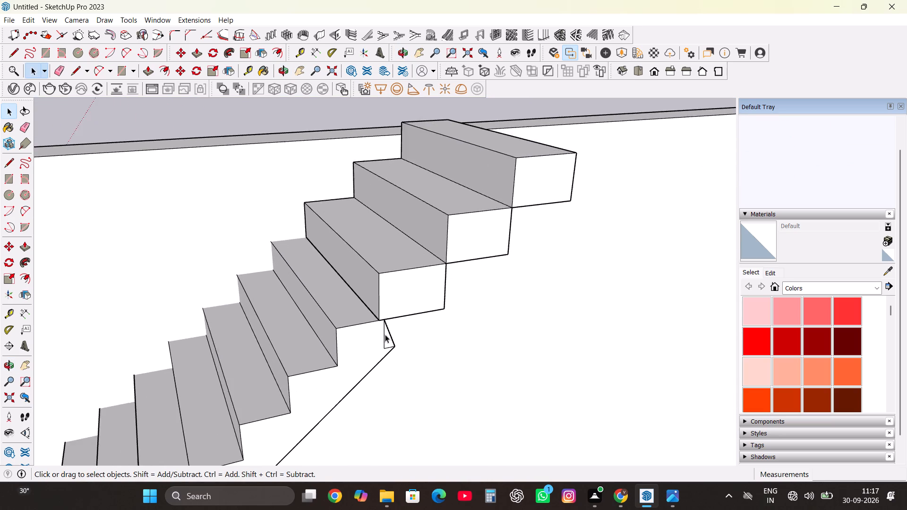
scroll(385, 334, "up", 12)
left_click(388, 333)
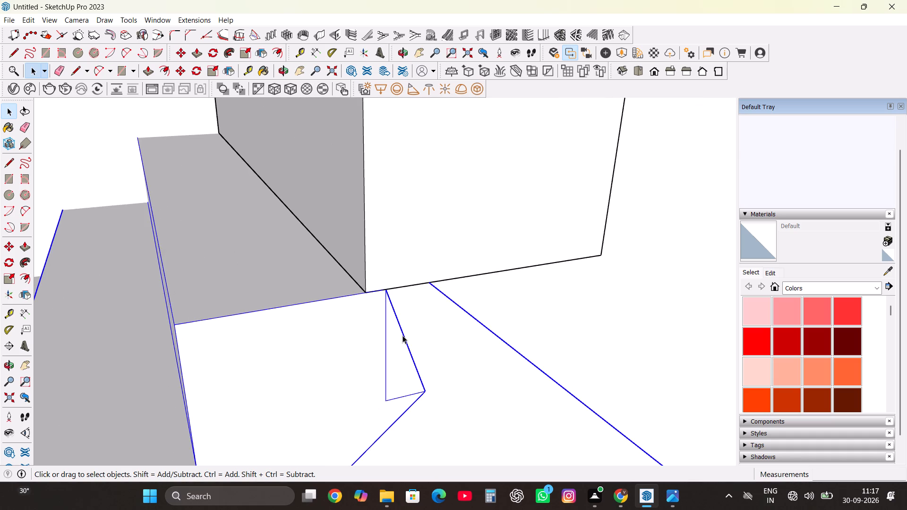
triple_click(402, 335)
scroll(402, 335, "up", 3)
left_click(406, 338)
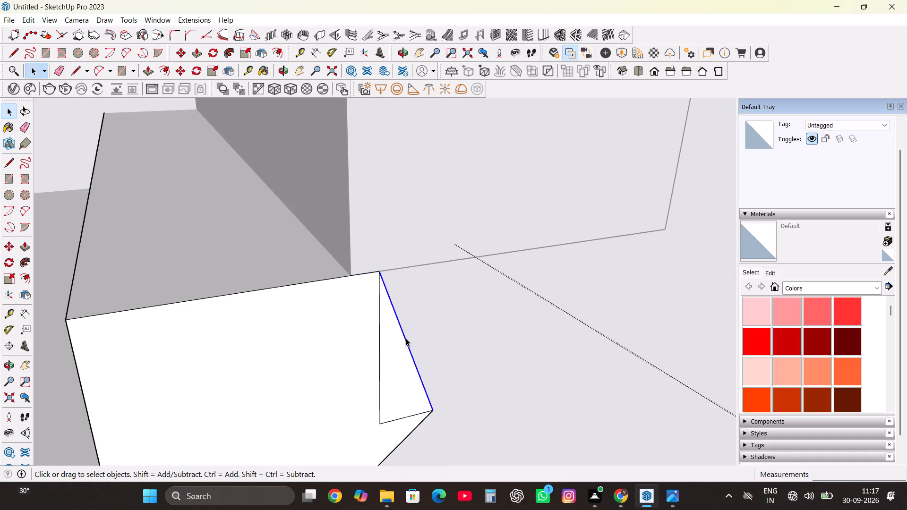
key("Delete")
Push/pull the face in the open notch at the flight's upper end by 3 15/16" to fill it.
scroll(404, 378, "down", 2)
middle_click_drag(410, 375, 379, 359)
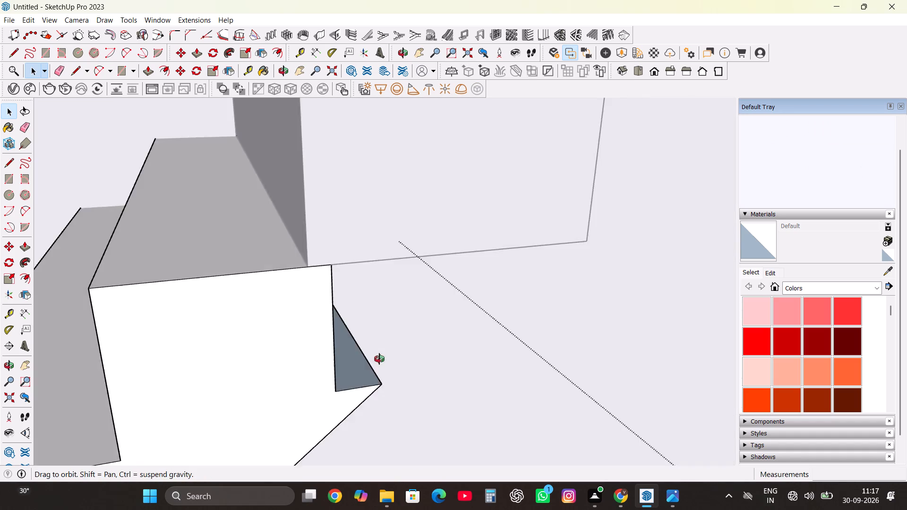
middle_click_drag(379, 359, 350, 340)
double_click(289, 314)
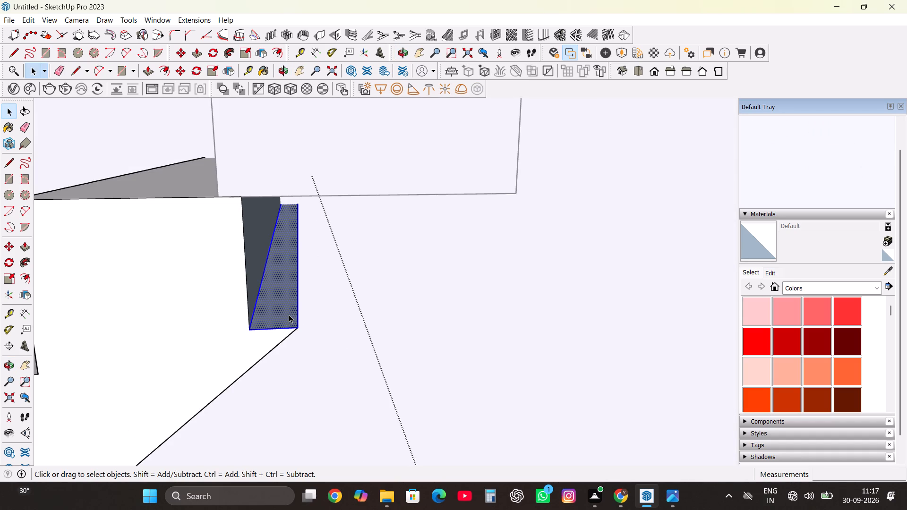
key("p")
left_click_drag(287, 307, 288, 303)
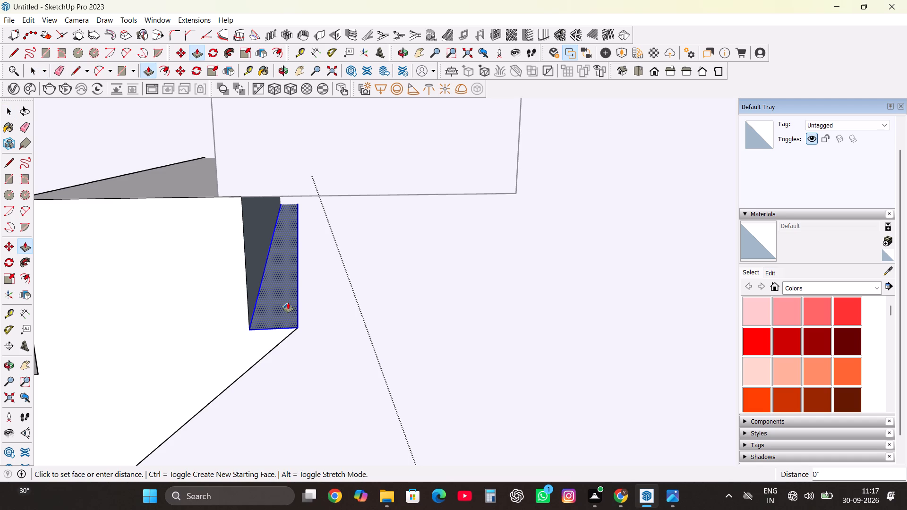
left_click_drag(288, 303, 304, 184)
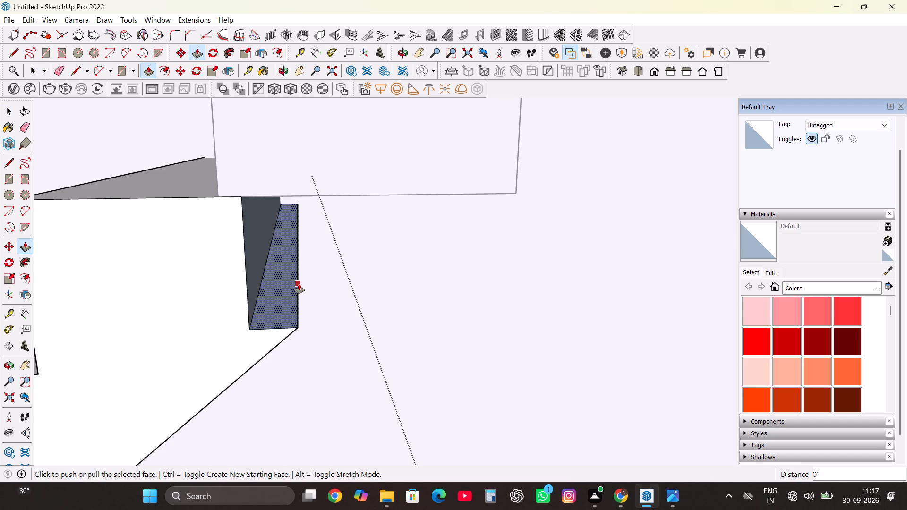
left_click_drag(286, 308, 326, 186)
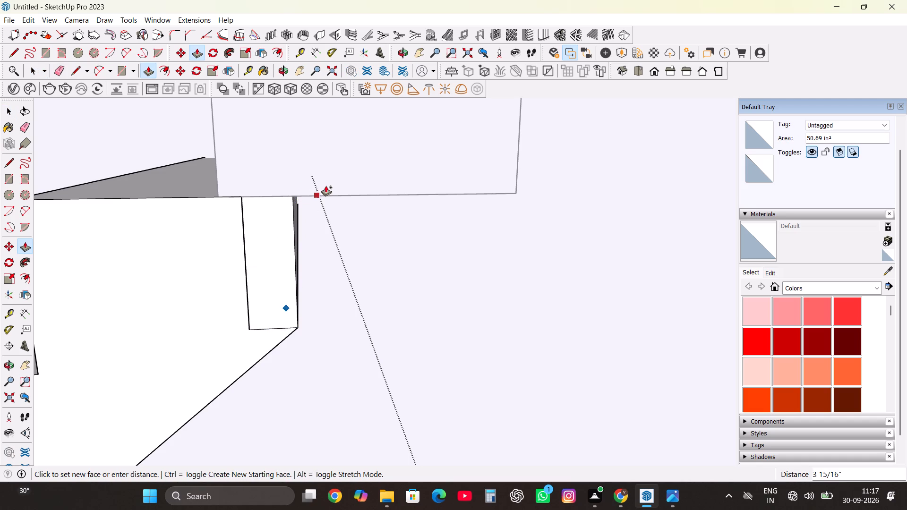
left_click_drag(326, 186, 366, 193)
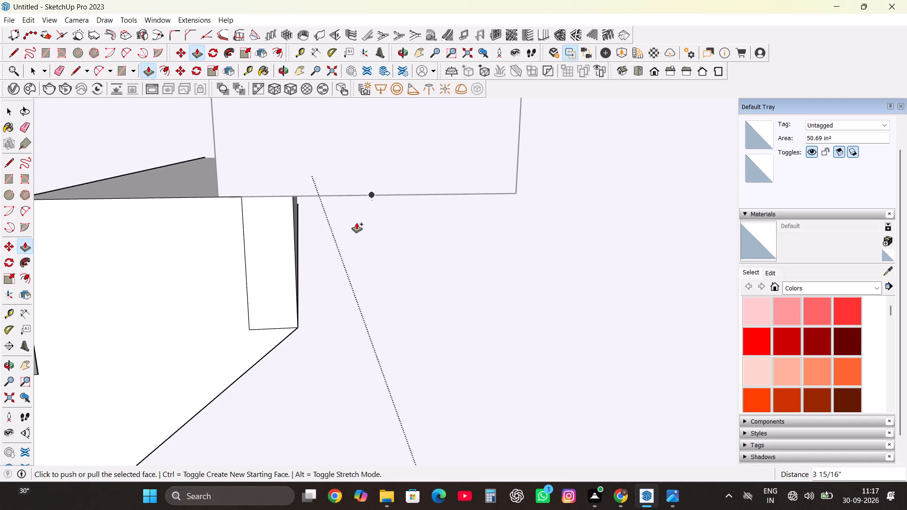
scroll(309, 328, "down", 2)
middle_click_drag(310, 334, 309, 304)
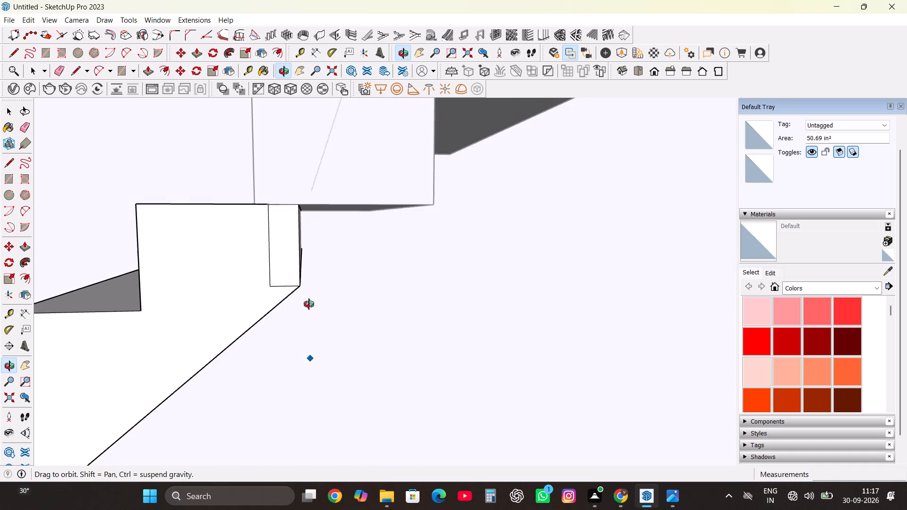
middle_click_drag(309, 304, 309, 304)
key("Escape")
key("Escape")
scroll(317, 345, "down", 8)
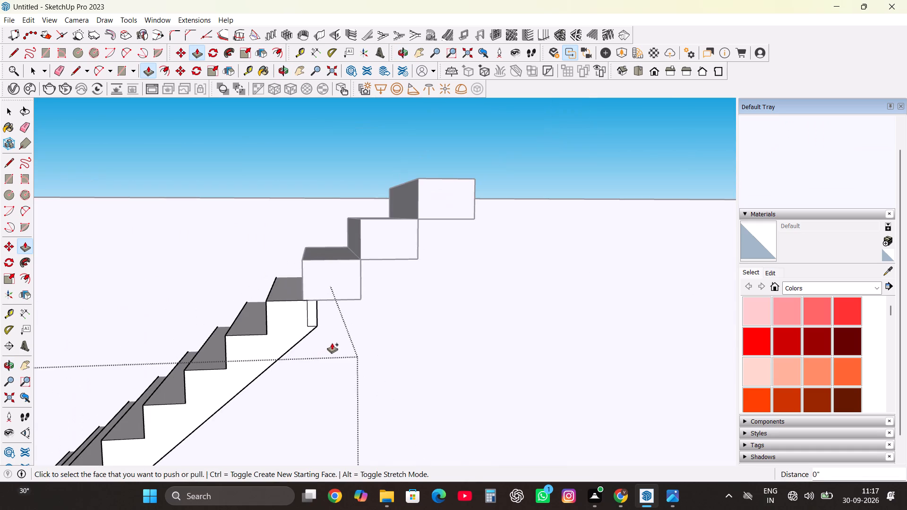
key("space")
double_click(339, 175)
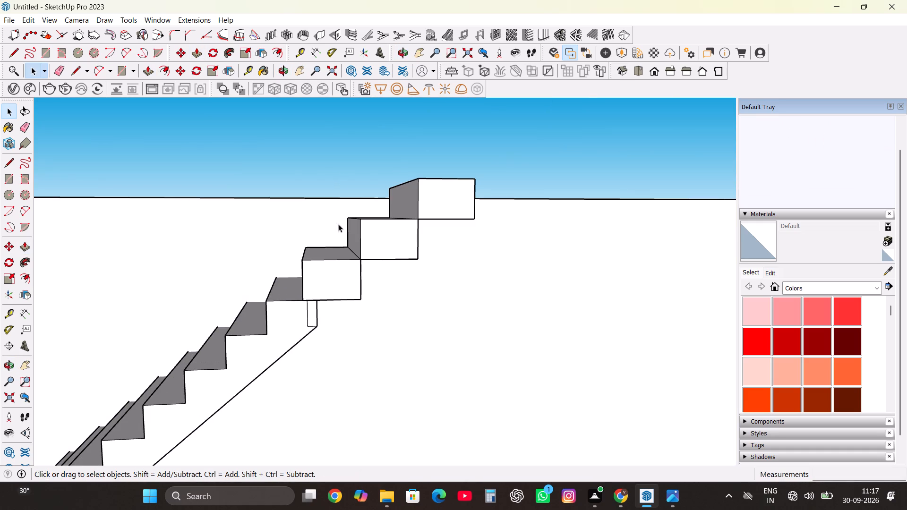
Examine both staircase flights and the added top steps in relation to the surrounding house walls.
scroll(336, 305, "down", 5)
middle_click_drag(301, 336, 496, 373)
scroll(406, 317, "down", 3)
scroll(405, 317, "up", 3)
scroll(402, 309, "down", 7)
scroll(362, 304, "down", 4)
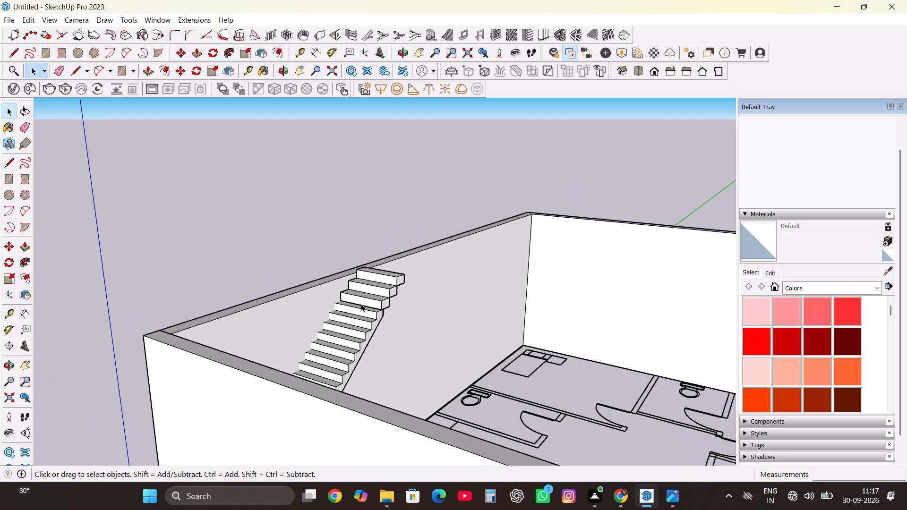
scroll(361, 304, "down", 9)
middle_click_drag(373, 326, 366, 327)
middle_click_drag(363, 328, 151, 384)
middle_click_drag(146, 389, 139, 396)
middle_click_drag(131, 403, 113, 420)
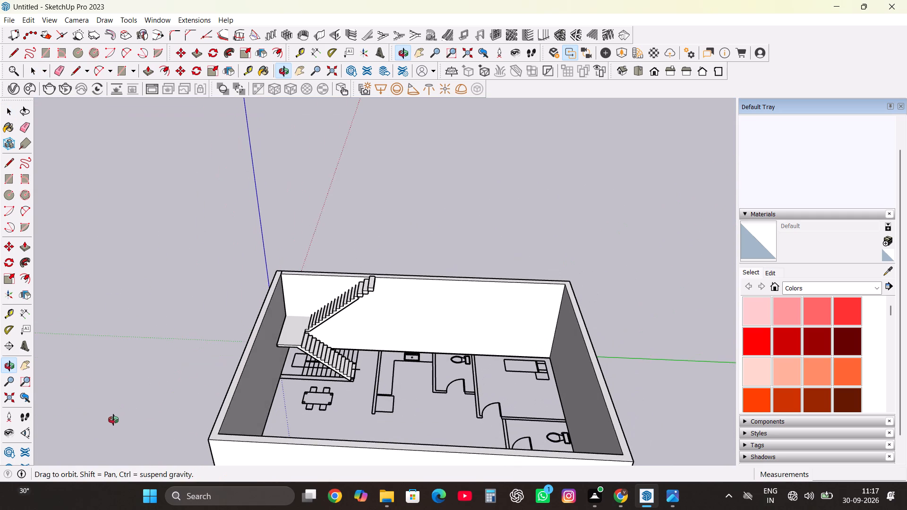
Examine the foot of the lower stair flight and the floor plan's partition lines beside the kitchen.
middle_click_drag(113, 420, 163, 425)
scroll(199, 414, "down", 1)
scroll(348, 383, "up", 17)
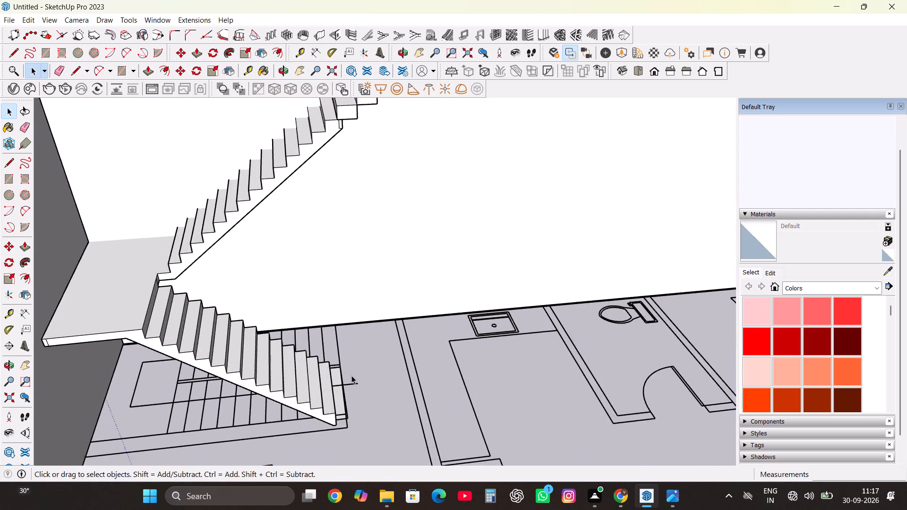
scroll(351, 375, "up", 8)
middle_click_drag(343, 393, 200, 314)
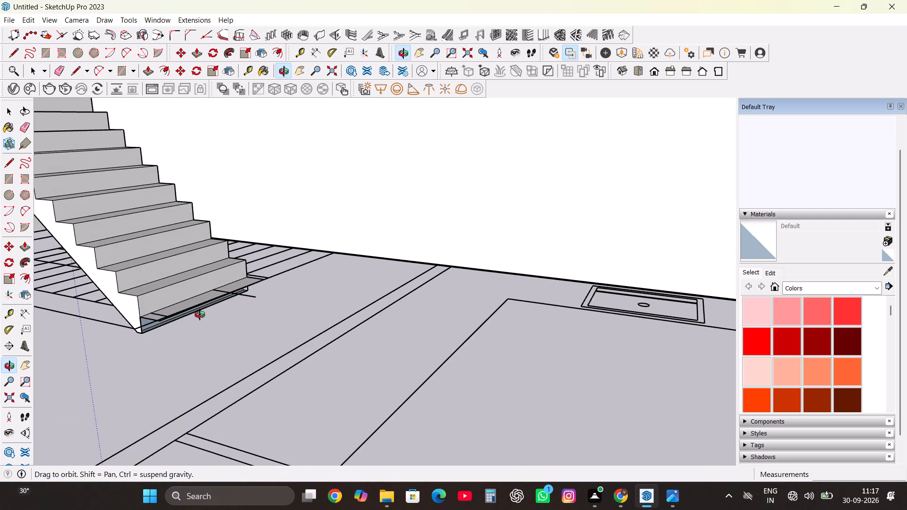
middle_click_drag(200, 314, 328, 377)
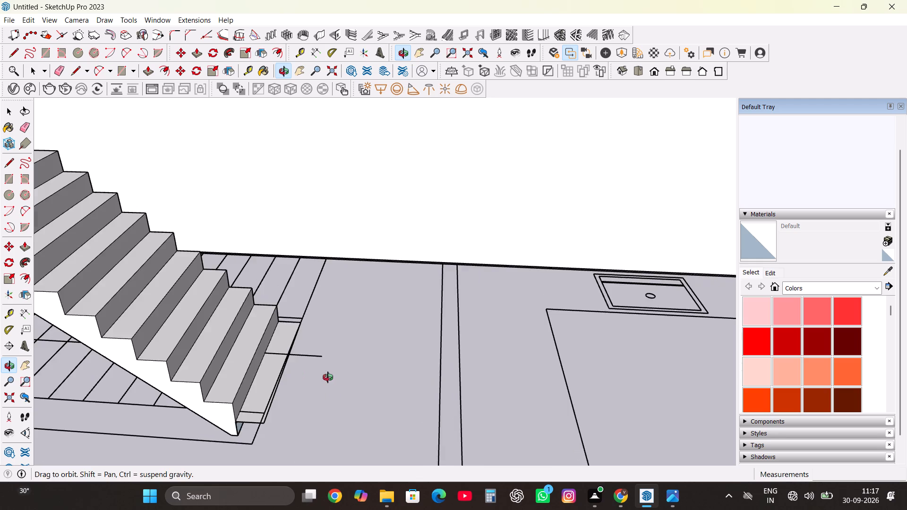
middle_click_drag(328, 377, 339, 377)
middle_click(340, 377)
scroll(358, 355, "down", 20)
scroll(358, 355, "down", 5)
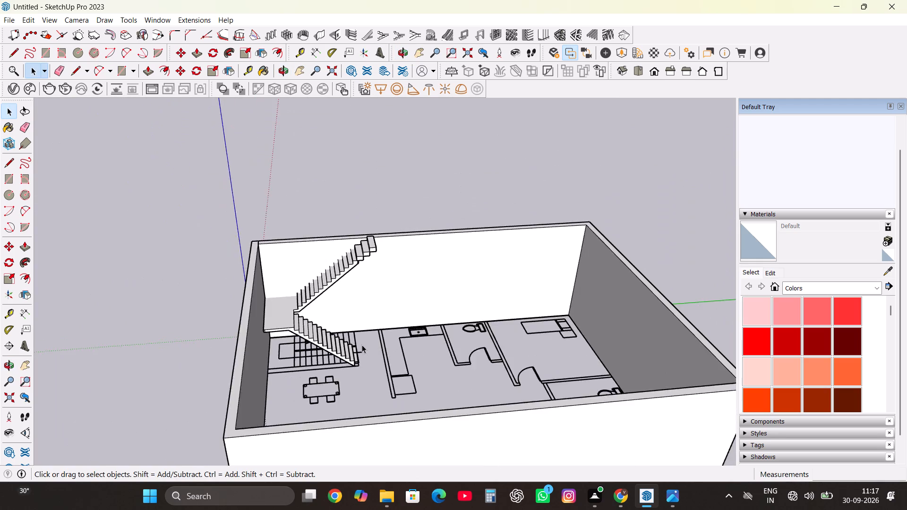
scroll(362, 345, "down", 3)
scroll(389, 359, "up", 15)
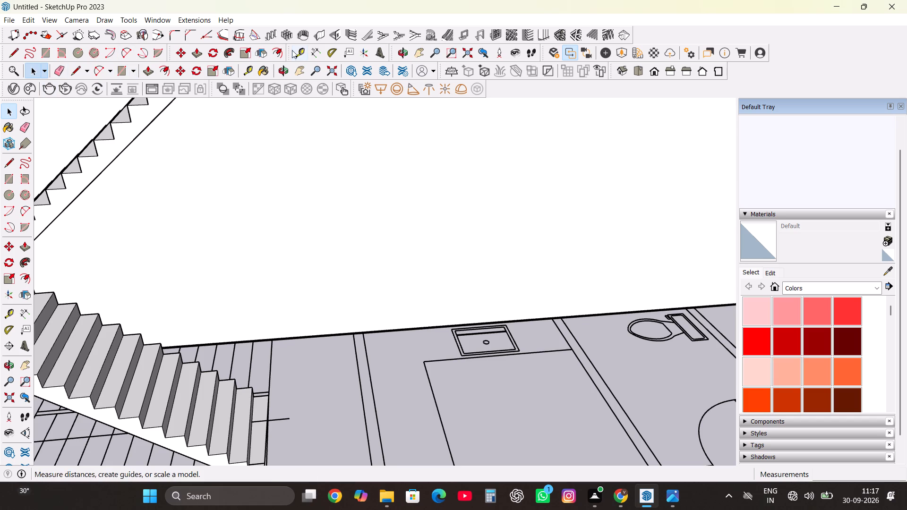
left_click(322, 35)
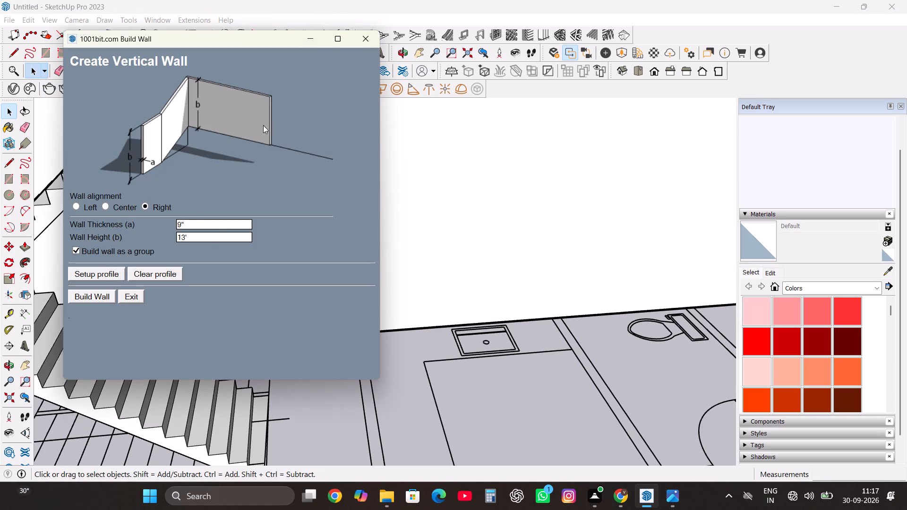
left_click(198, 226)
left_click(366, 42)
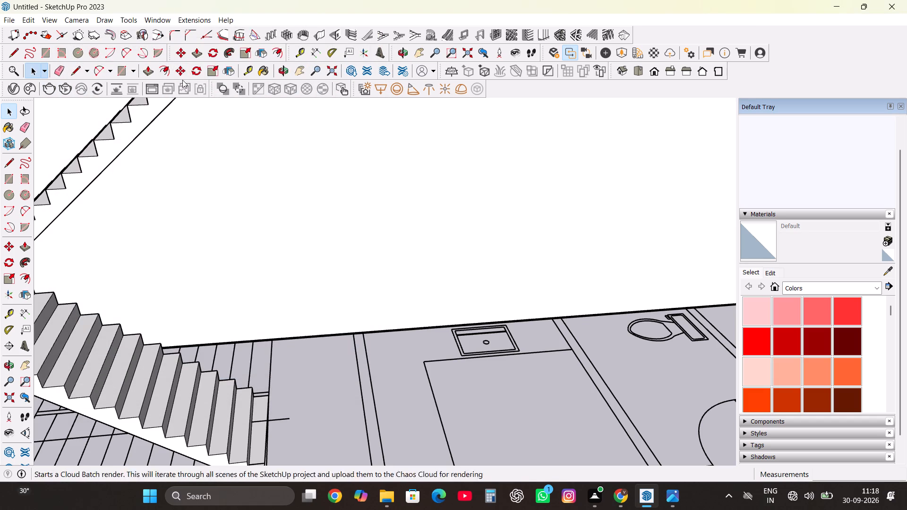
Measure the thickness of the partition between the staircase and the kitchen where it meets the outer wall.
left_click(26, 315)
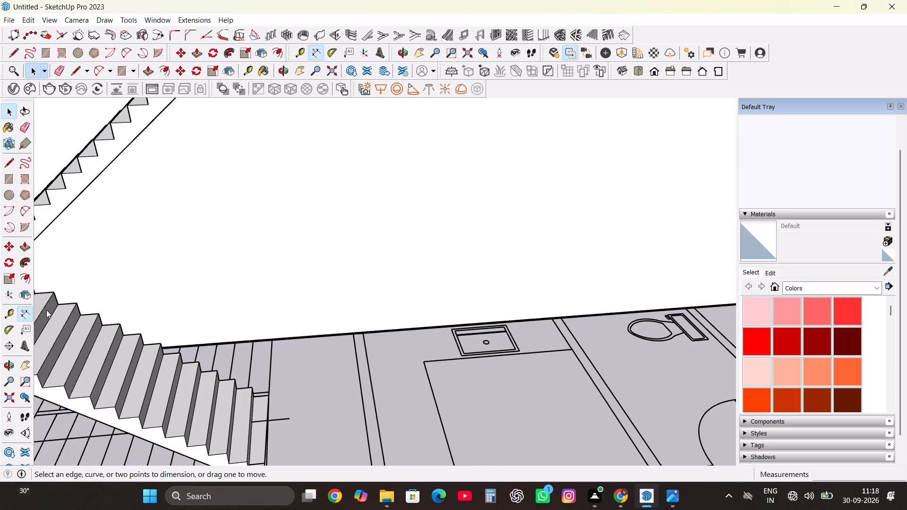
left_click(360, 385)
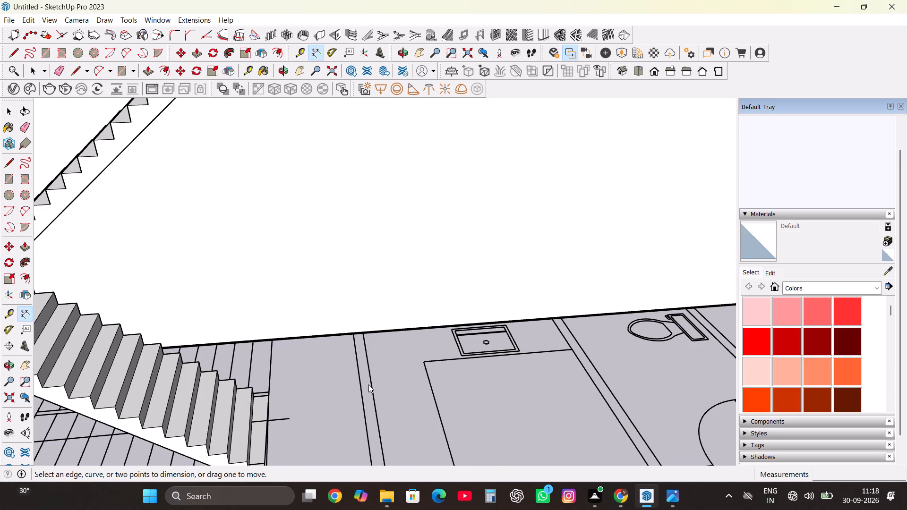
left_click(22, 317)
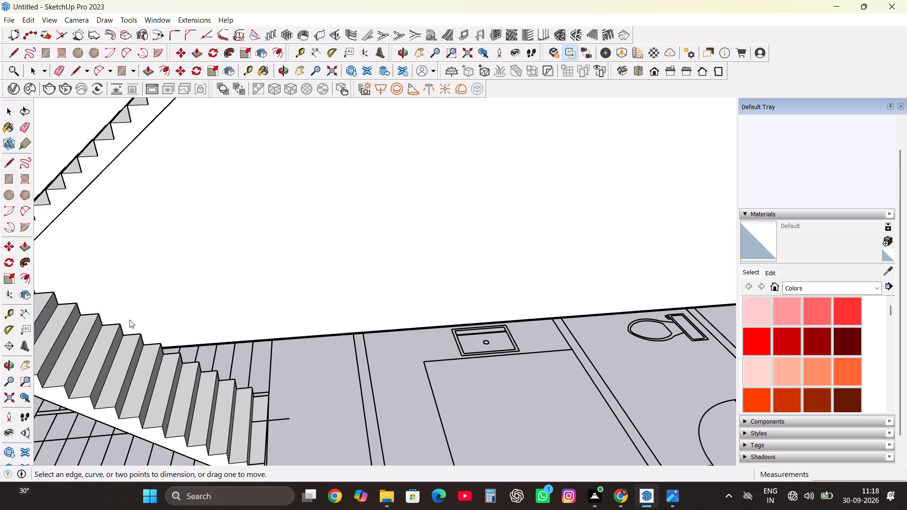
left_click(352, 333)
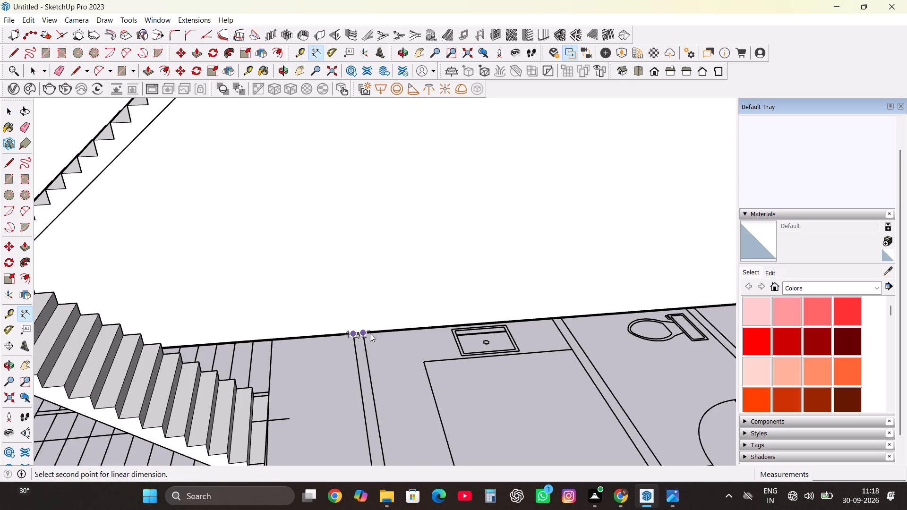
scroll(366, 332, "up", 20)
scroll(366, 332, "up", 3)
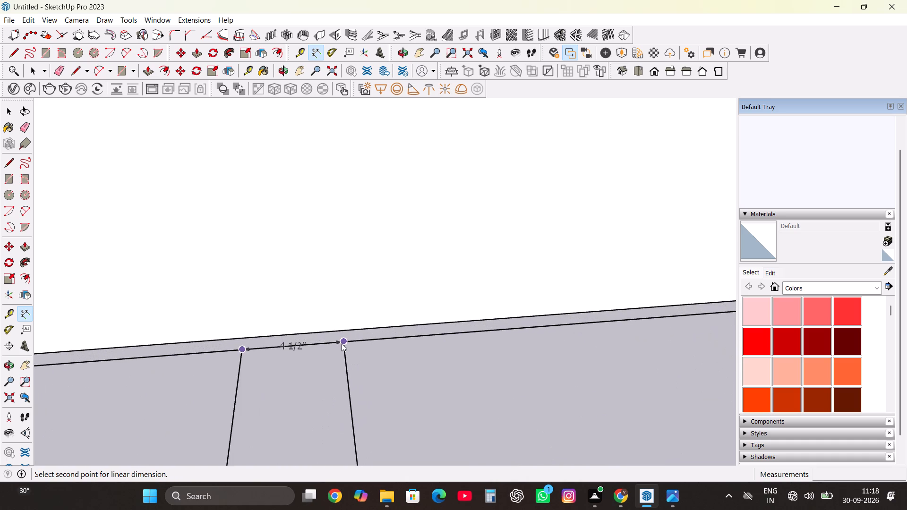
left_click(343, 340)
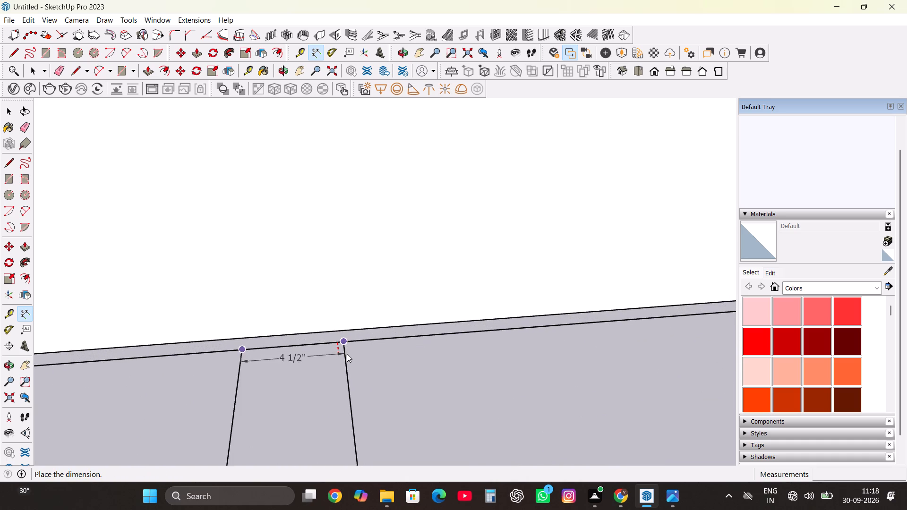
scroll(347, 354, "up", 4)
key("Escape")
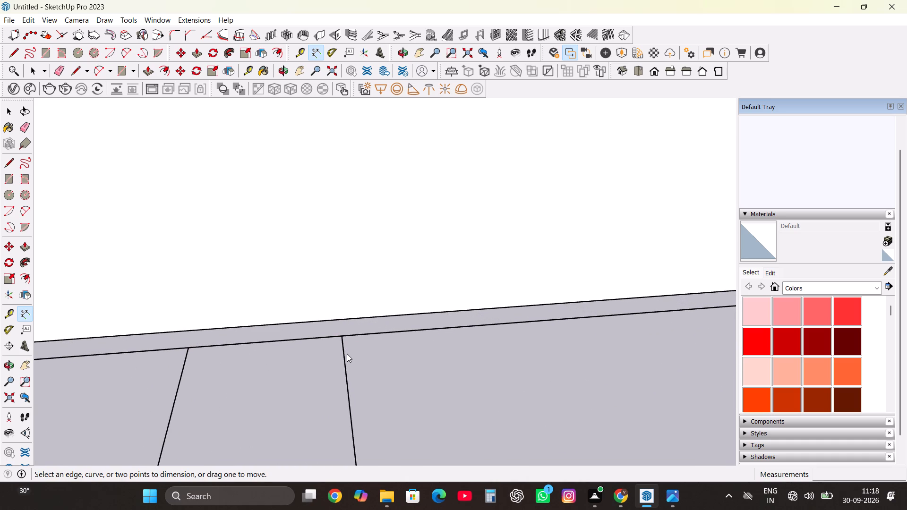
key("Escape")
scroll(359, 315, "down", 9)
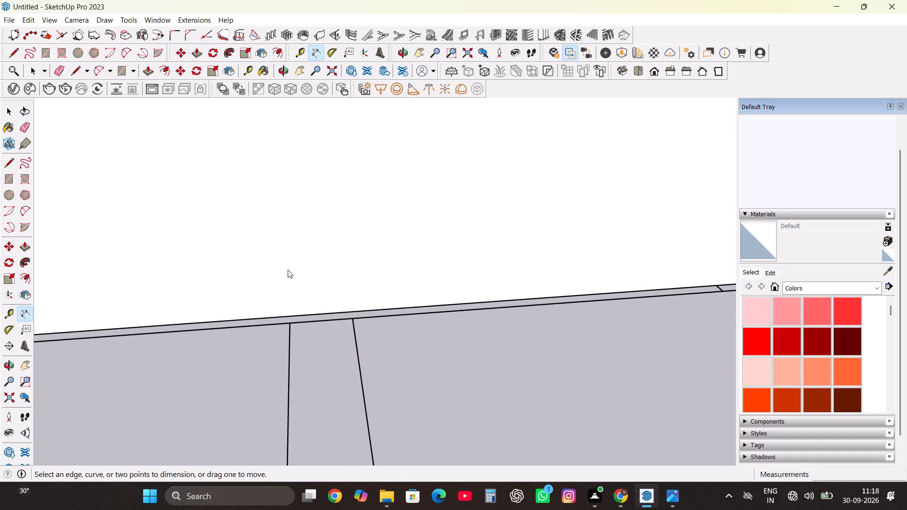
key("space")
key("space")
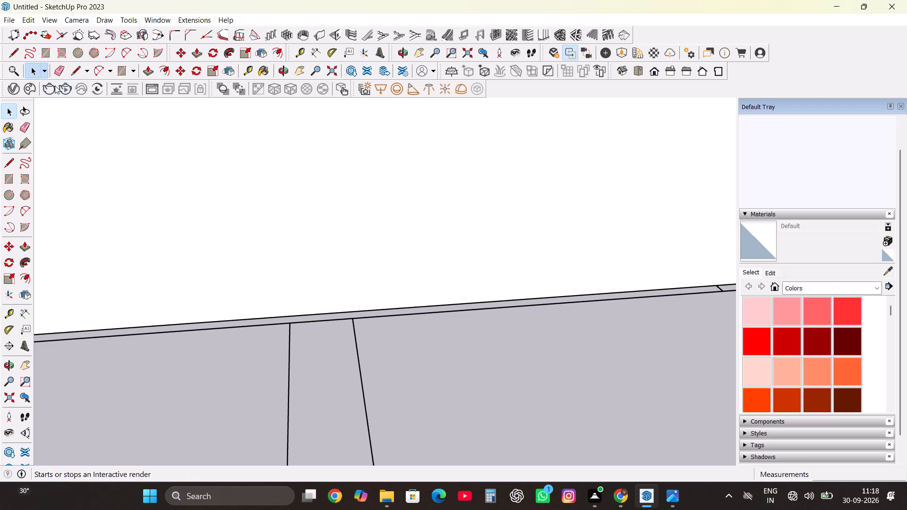
Set the 1001bit vertical wall's thickness to 4.5", keeping right alignment and 13' height, and start building the wall.
left_click(318, 37)
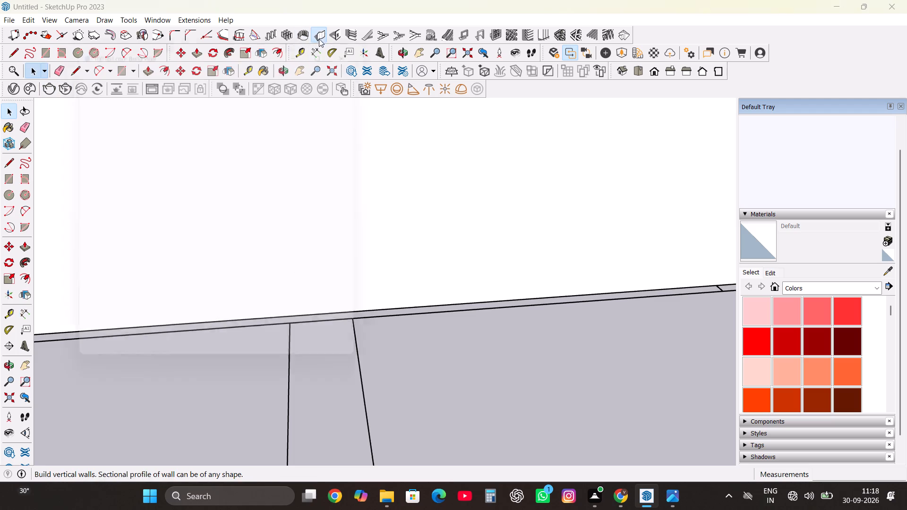
left_click(197, 225)
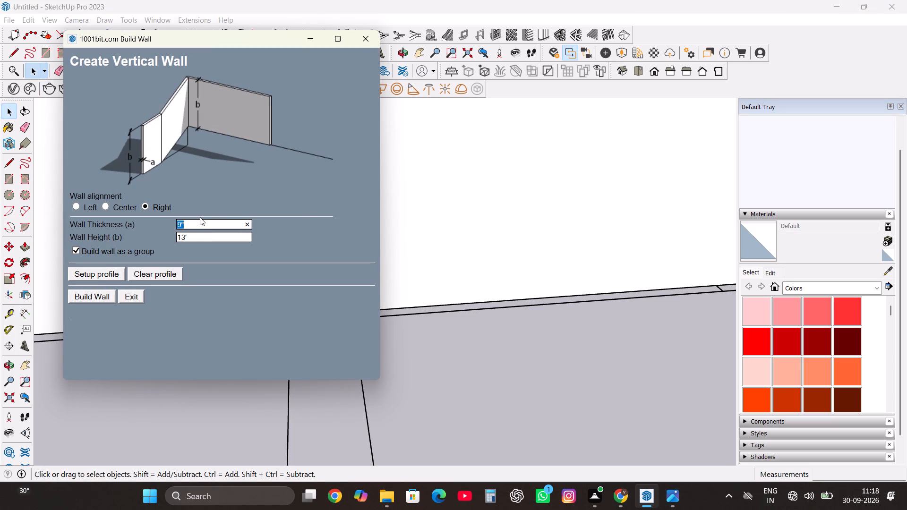
key("BackSpace")
type("4.0")
key("BackSpace")
type("5\"")
left_click(95, 295)
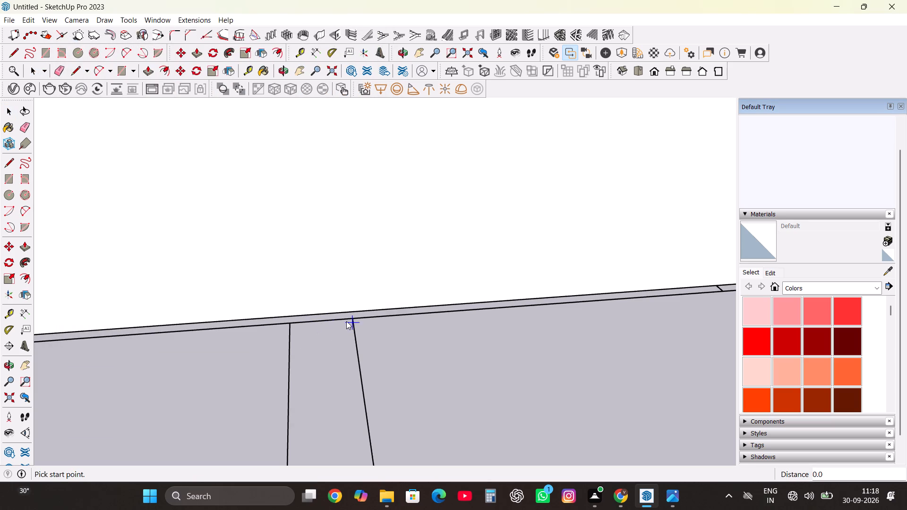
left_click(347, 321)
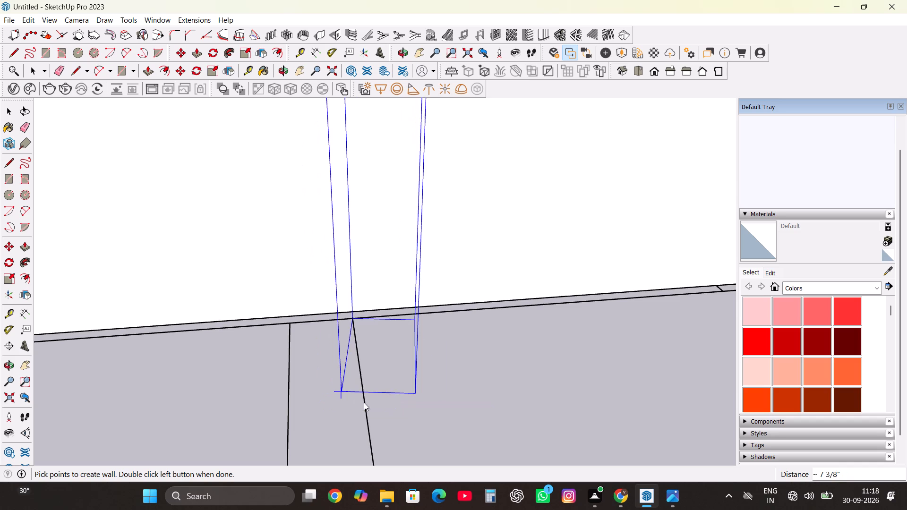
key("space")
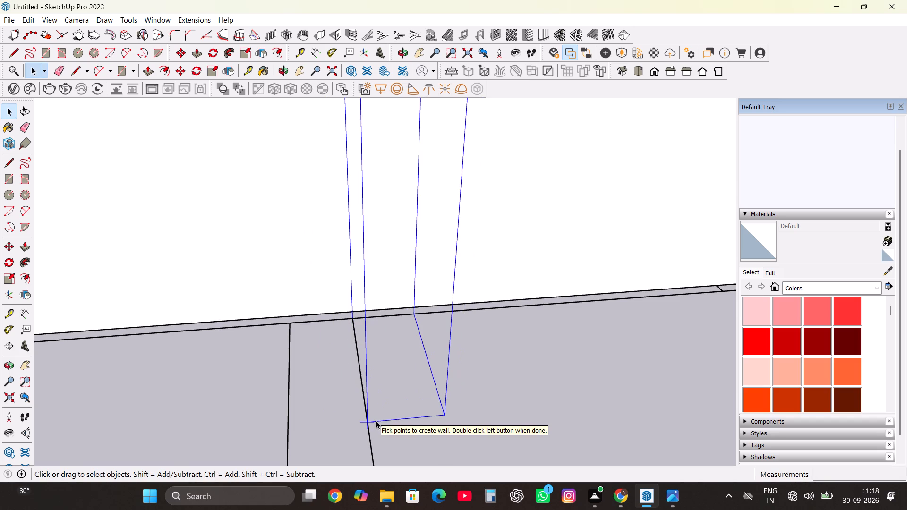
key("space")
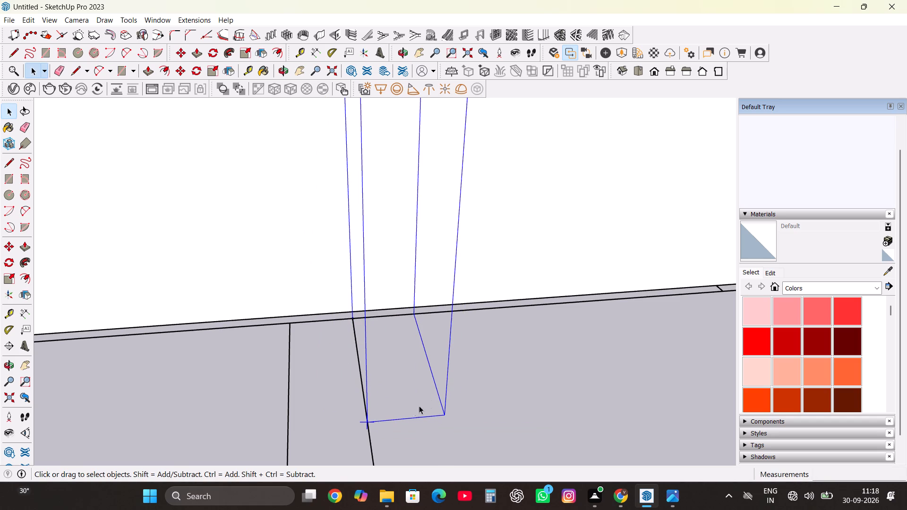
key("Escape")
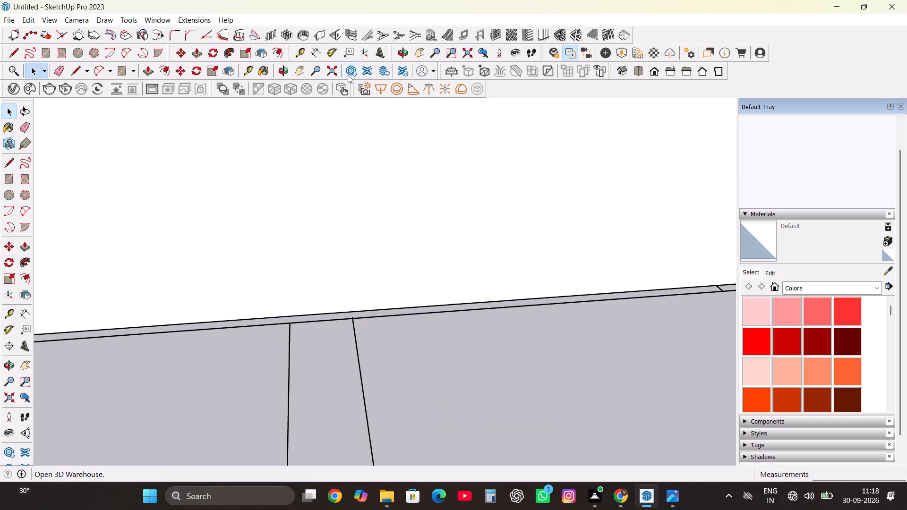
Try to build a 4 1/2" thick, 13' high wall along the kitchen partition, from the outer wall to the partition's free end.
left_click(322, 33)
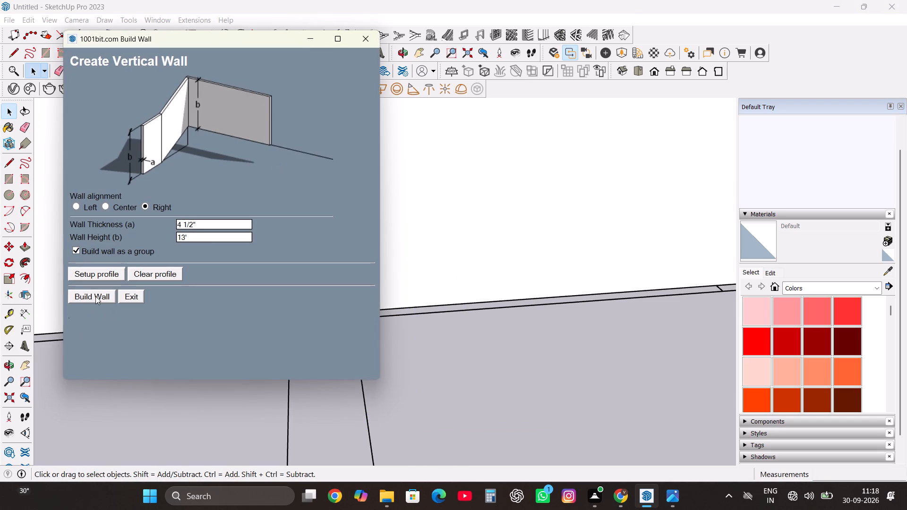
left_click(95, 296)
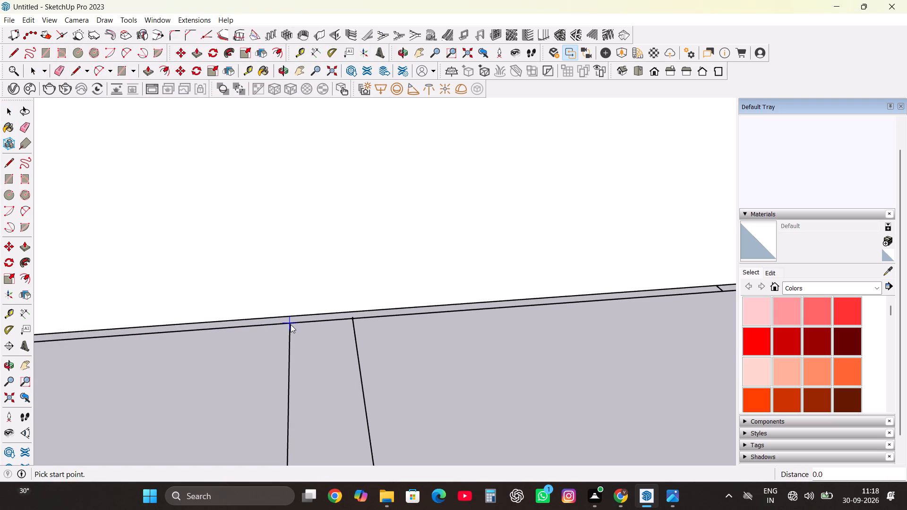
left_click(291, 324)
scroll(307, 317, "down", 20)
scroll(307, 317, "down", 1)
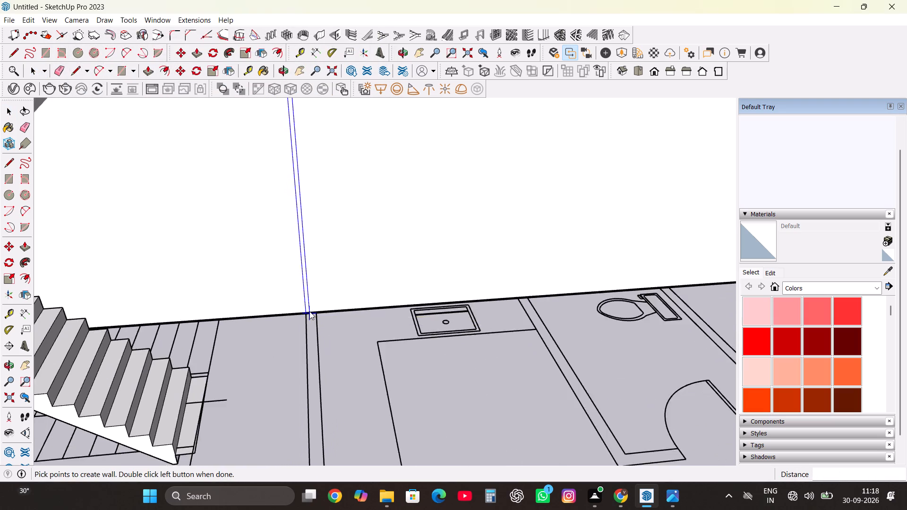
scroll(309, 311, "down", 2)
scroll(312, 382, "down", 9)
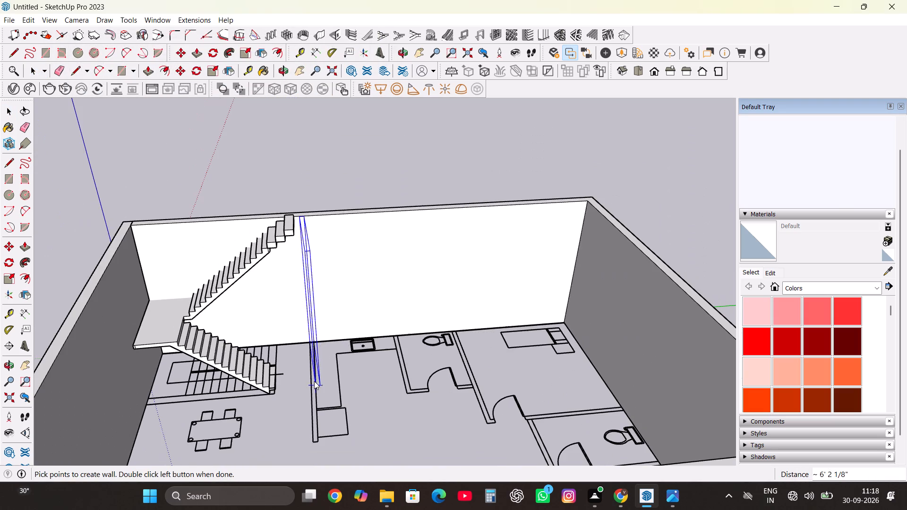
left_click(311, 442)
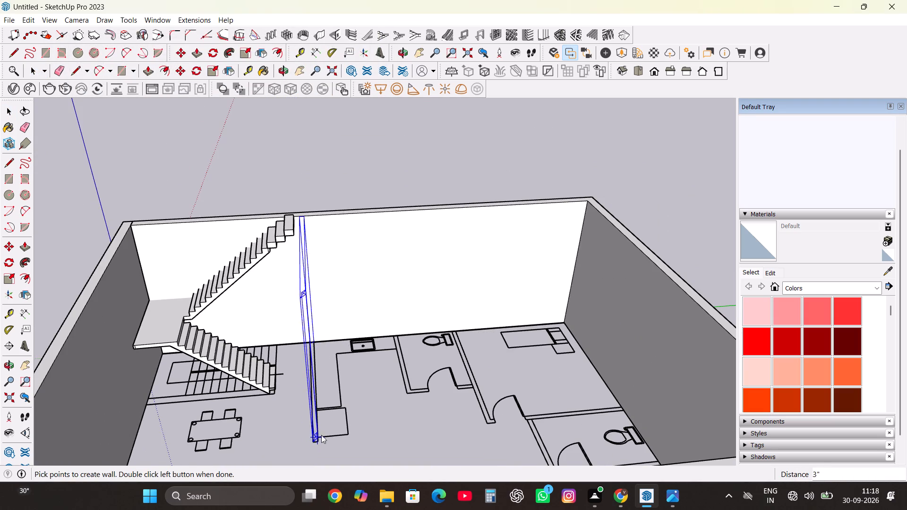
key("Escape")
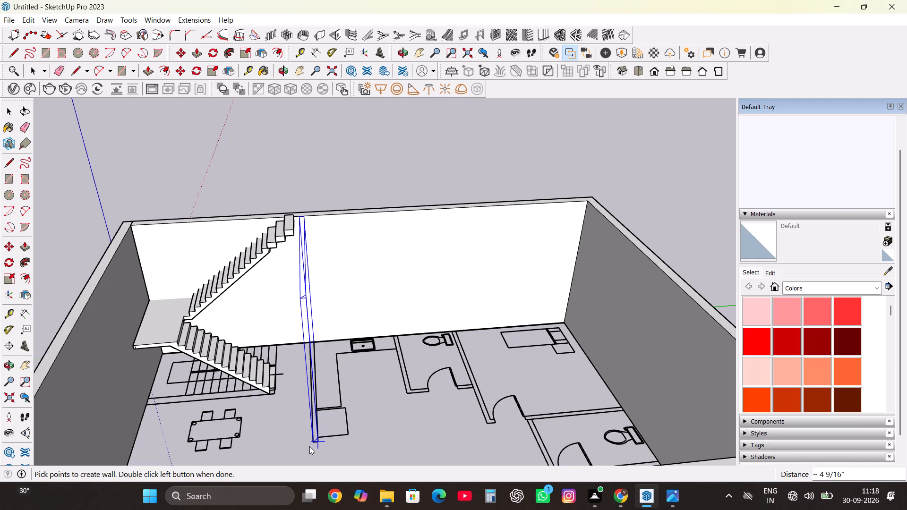
Build a 4 1/2" thick, 13' high wall about 12' 7" long along the kitchen partition beside the stairs, from the outer wall to its free end.
scroll(301, 352, "up", 12)
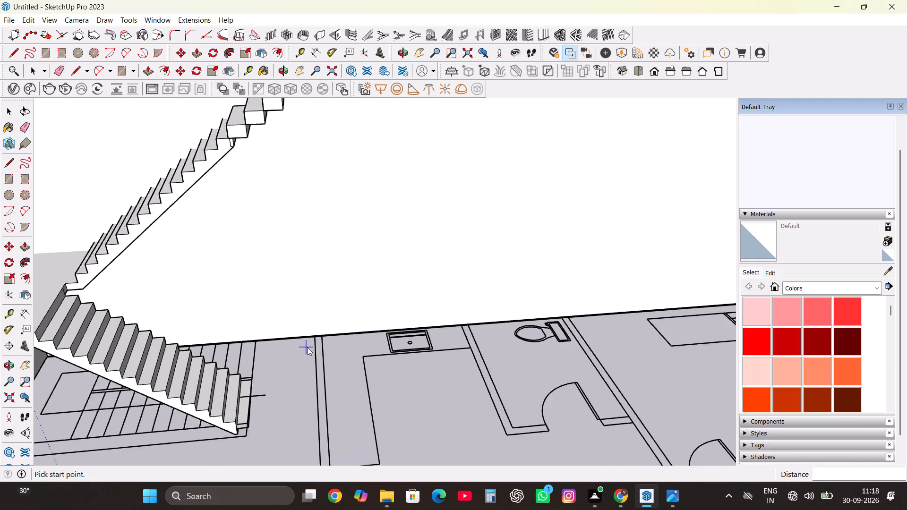
scroll(307, 347, "up", 10)
middle_click_drag(316, 331, 465, 463)
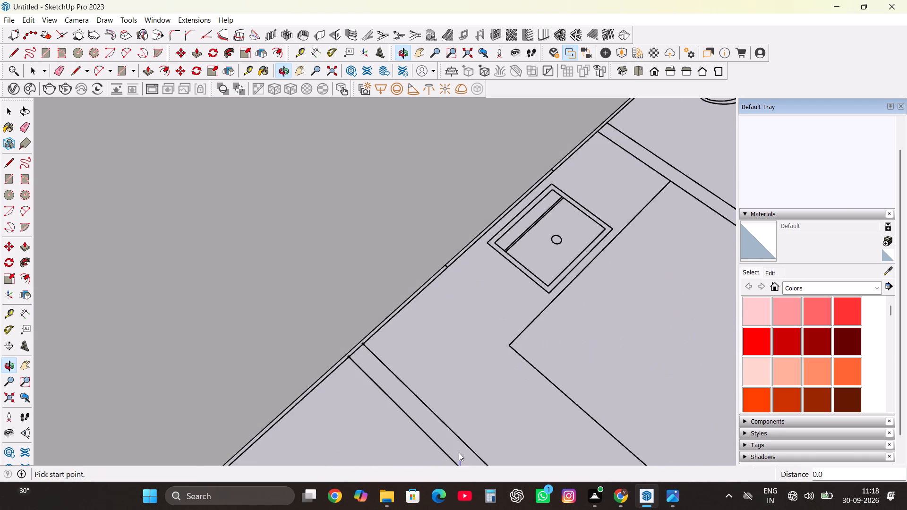
scroll(371, 362, "up", 4)
left_click(342, 357)
scroll(342, 357, "down", 6)
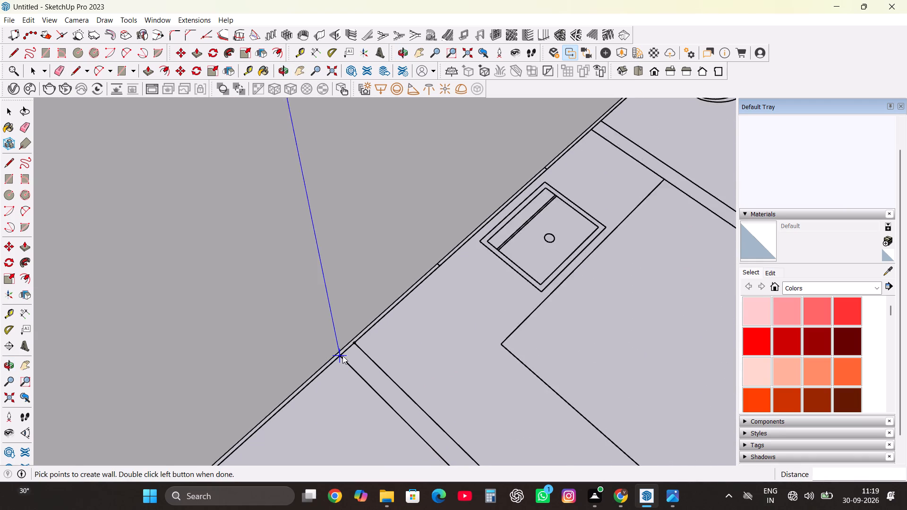
scroll(342, 356, "down", 13)
scroll(402, 401, "down", 5)
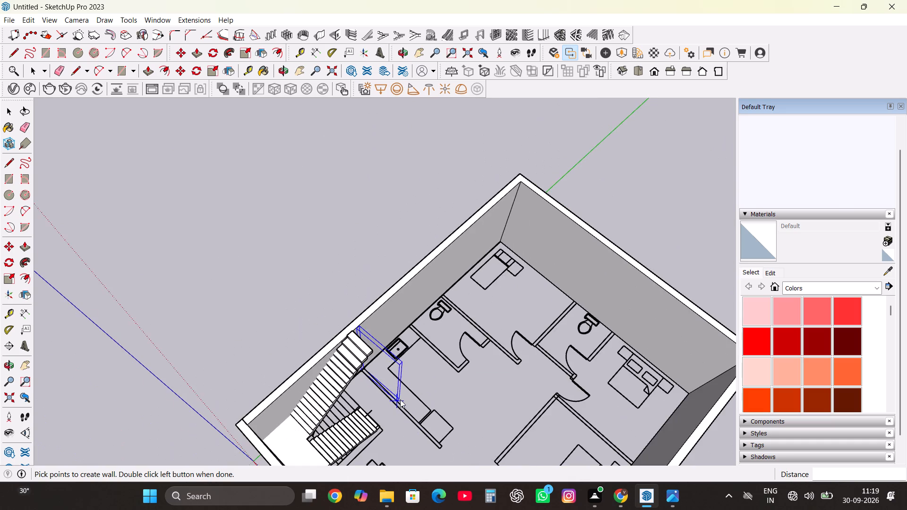
scroll(422, 438, "up", 7)
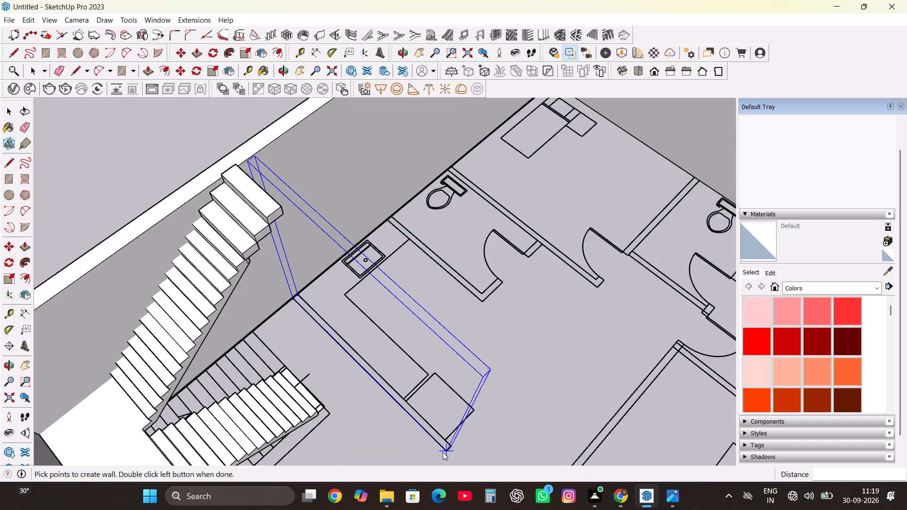
scroll(443, 452, "up", 5)
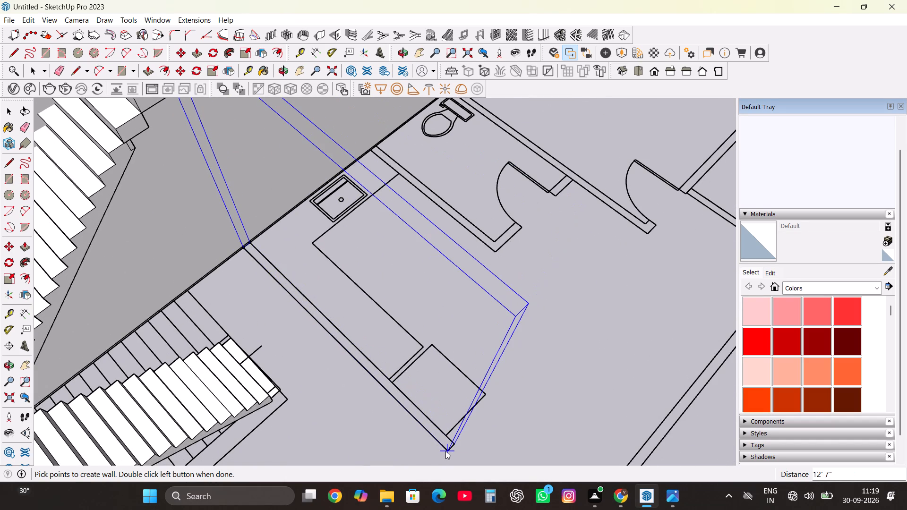
left_click(445, 451)
key("Return")
Build a 4 1/2" thick, 13' high wall around the toilet beside the kitchen, along its three partition lines and back to the outer wall.
scroll(391, 444, "down", 9)
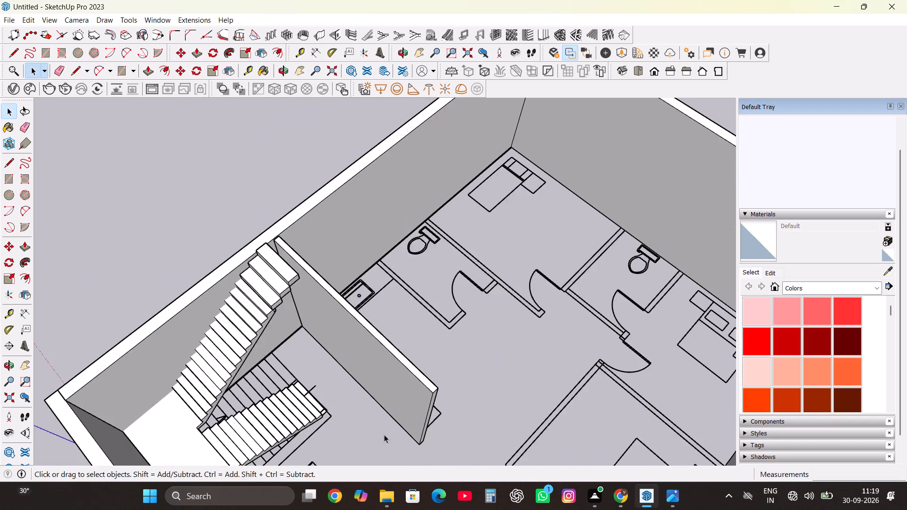
scroll(383, 433, "down", 4)
middle_click_drag(413, 420, 332, 375)
scroll(403, 336, "up", 7)
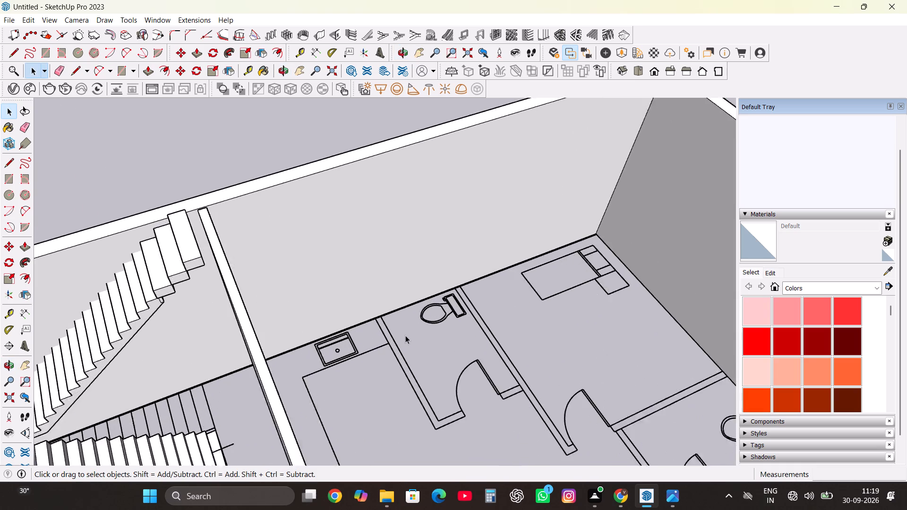
scroll(405, 335, "up", 1)
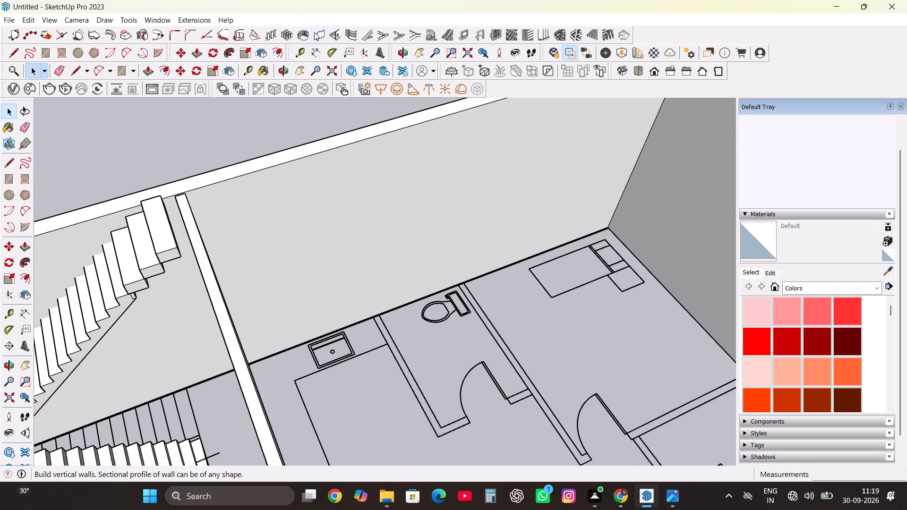
left_click(320, 36)
left_click(100, 297)
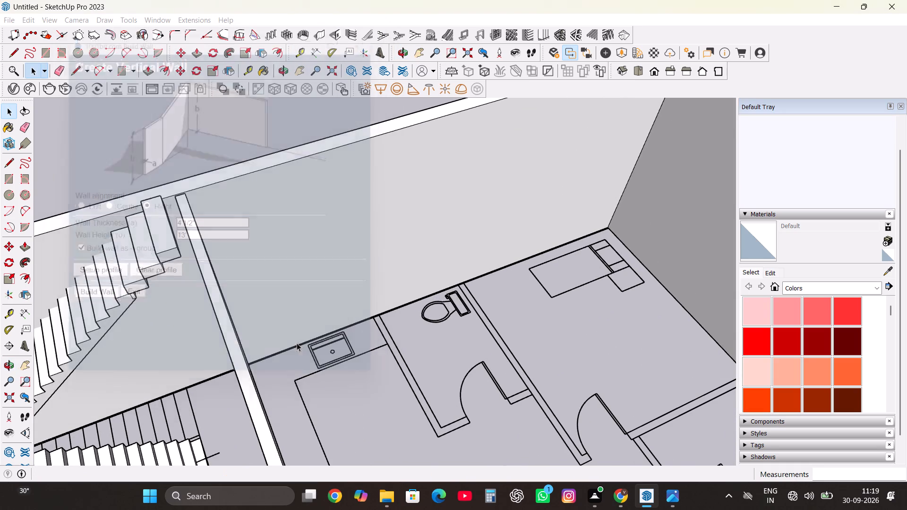
scroll(313, 328, "up", 12)
left_click(390, 315)
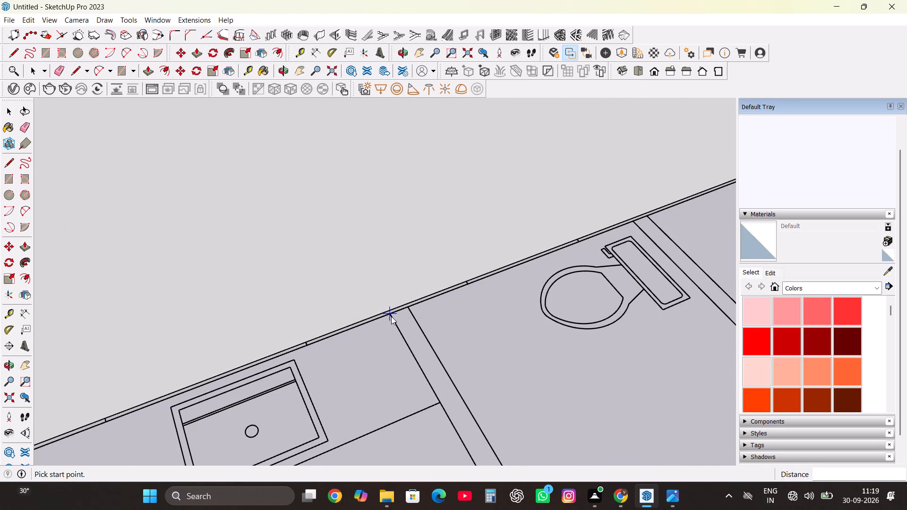
scroll(406, 334, "down", 17)
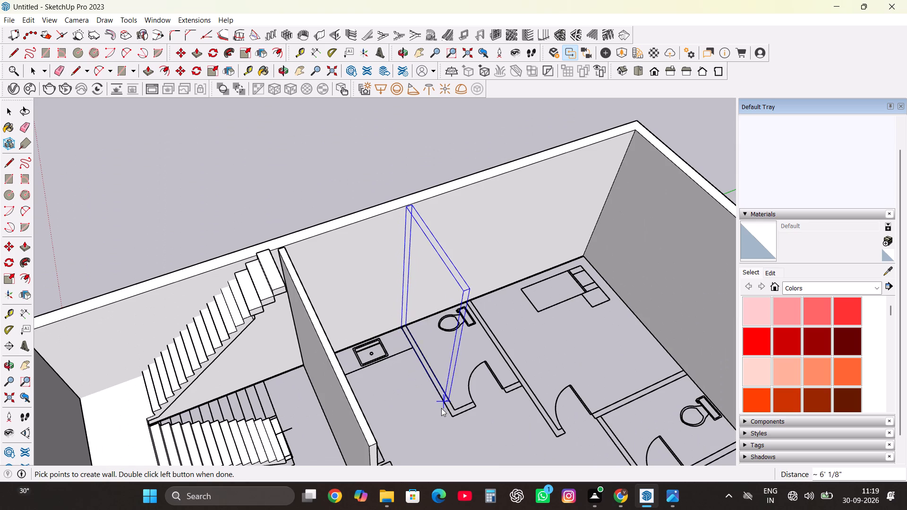
left_click(449, 415)
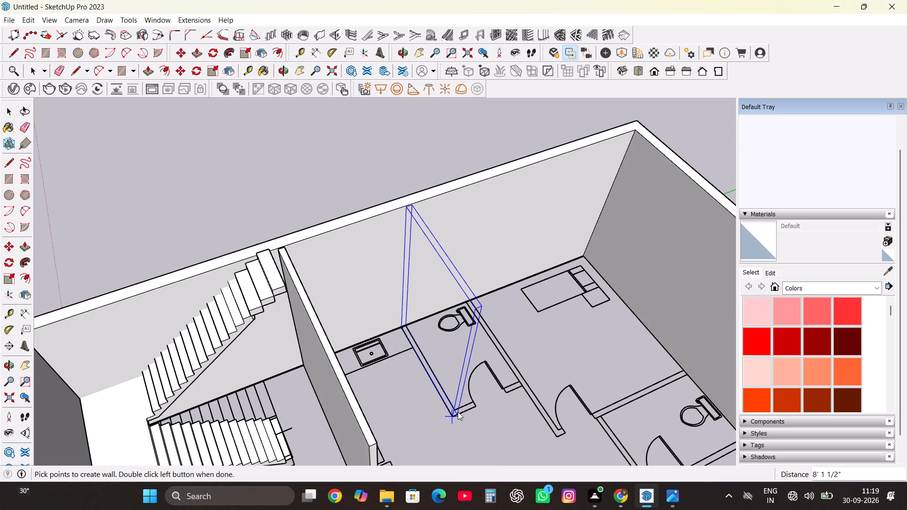
left_click(528, 384)
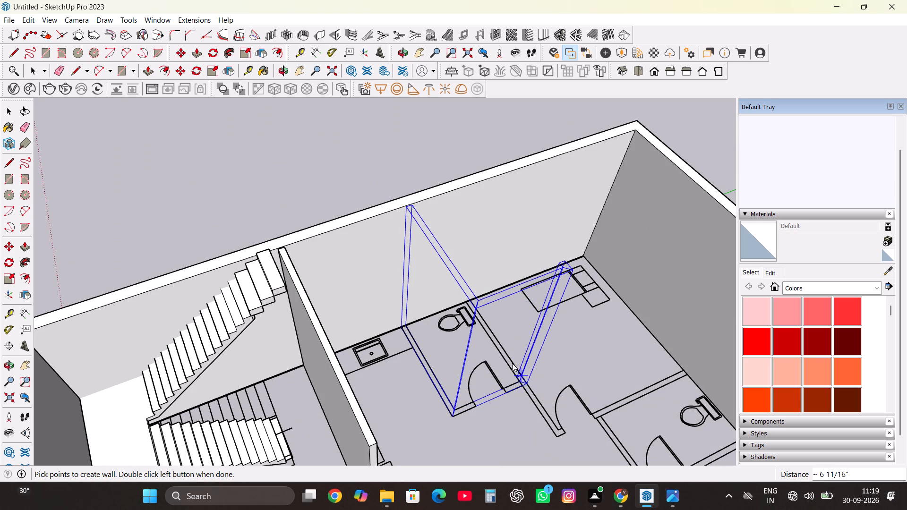
scroll(466, 288, "up", 2)
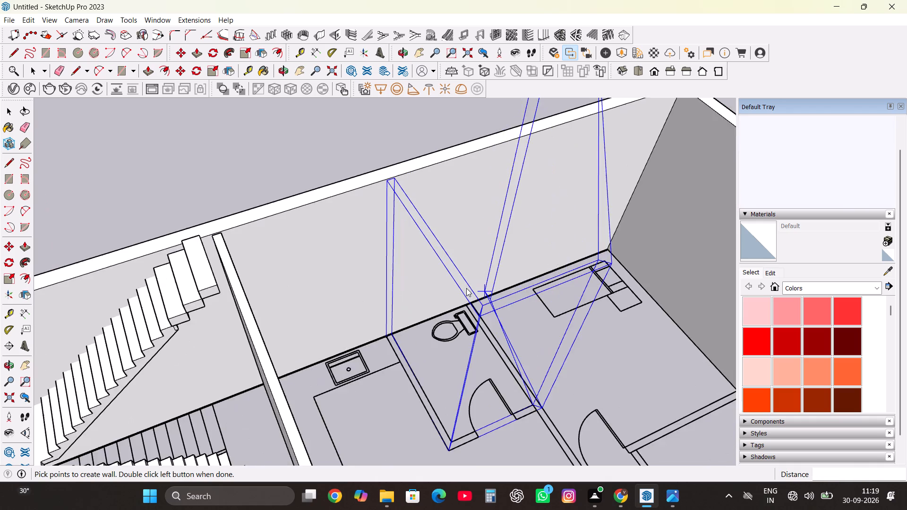
scroll(466, 288, "up", 13)
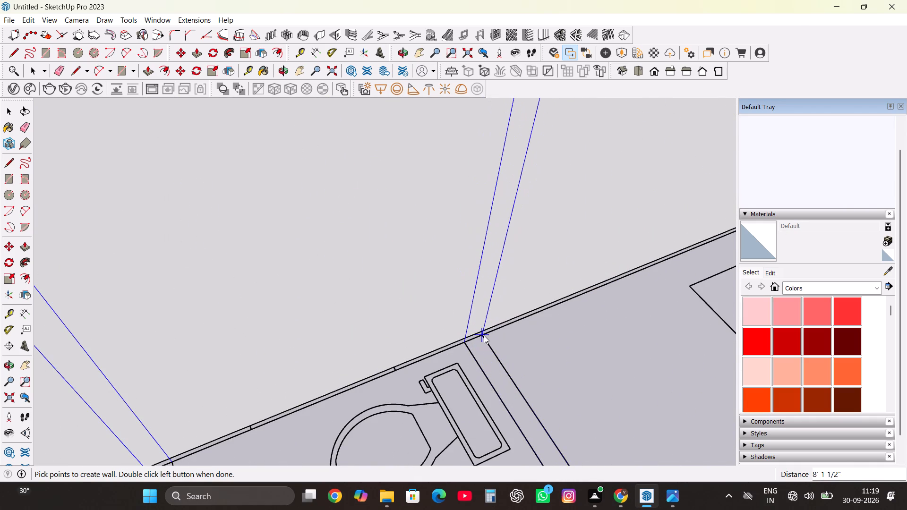
left_click(484, 335)
key("Return")
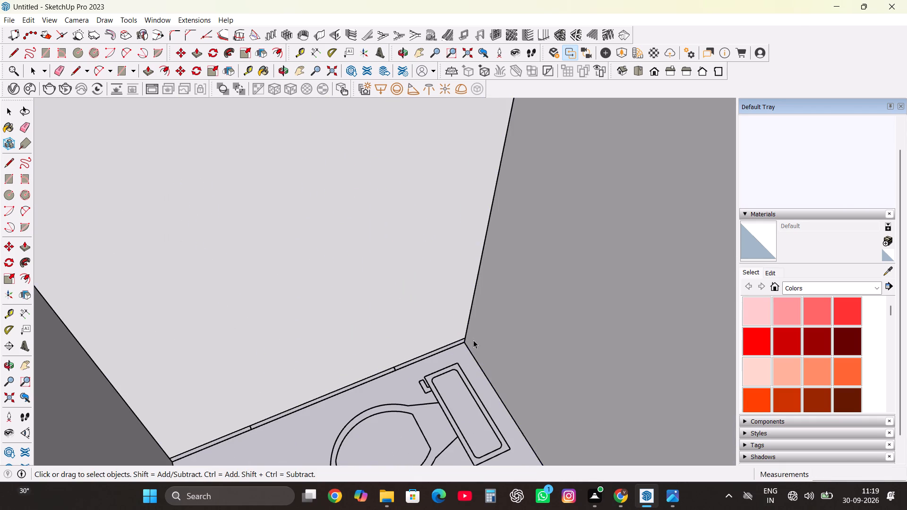
Start another right-aligned vertical wall, 4 1/2" thick and 13' high, at the toilet corner facing the single-bed room.
scroll(425, 393, "down", 20)
scroll(425, 393, "down", 3)
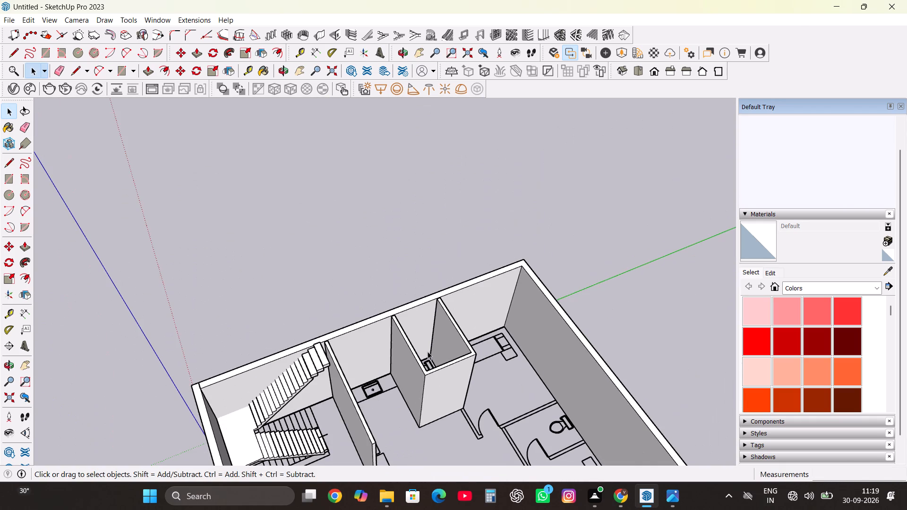
middle_click_drag(456, 434, 396, 375)
scroll(404, 291, "down", 6)
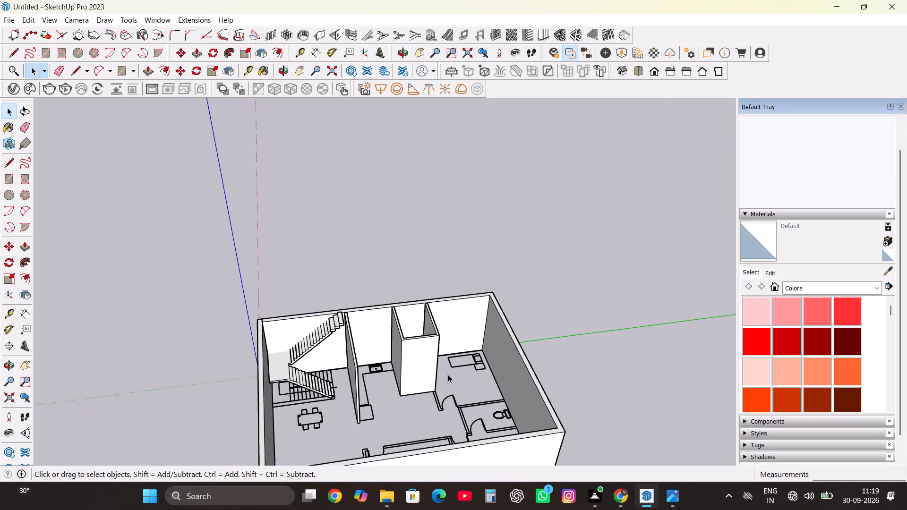
scroll(457, 391, "up", 14)
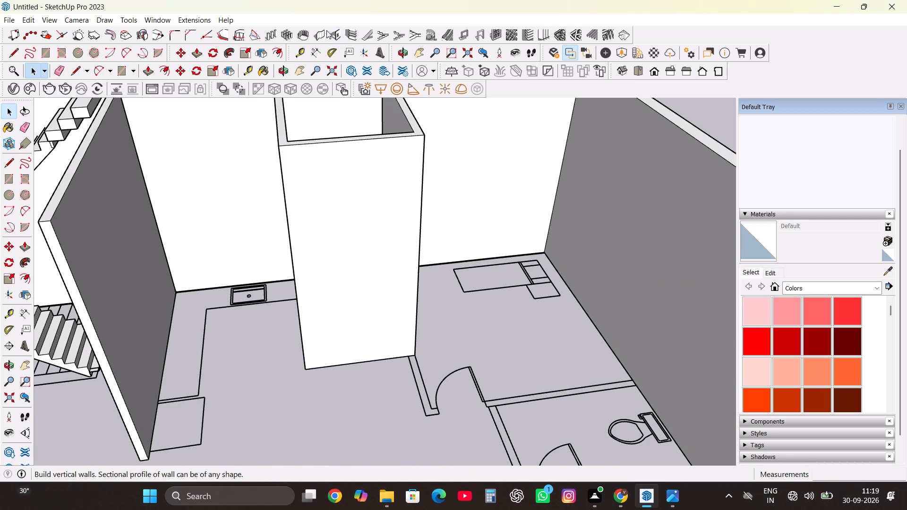
left_click(319, 34)
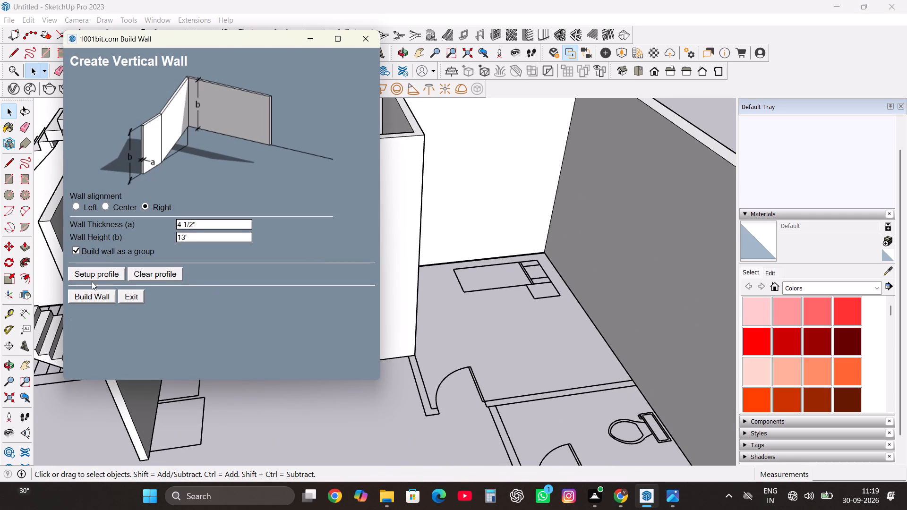
left_click(96, 298)
scroll(399, 239, "down", 2)
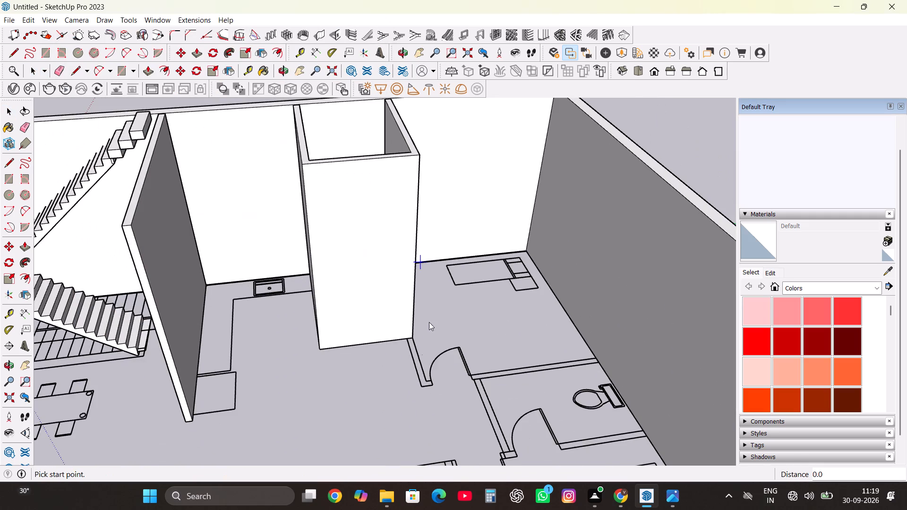
scroll(419, 360, "up", 6)
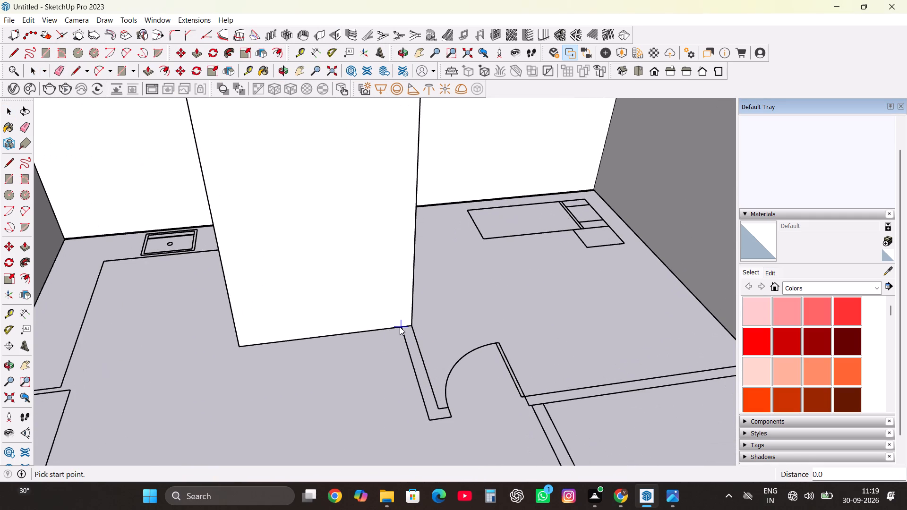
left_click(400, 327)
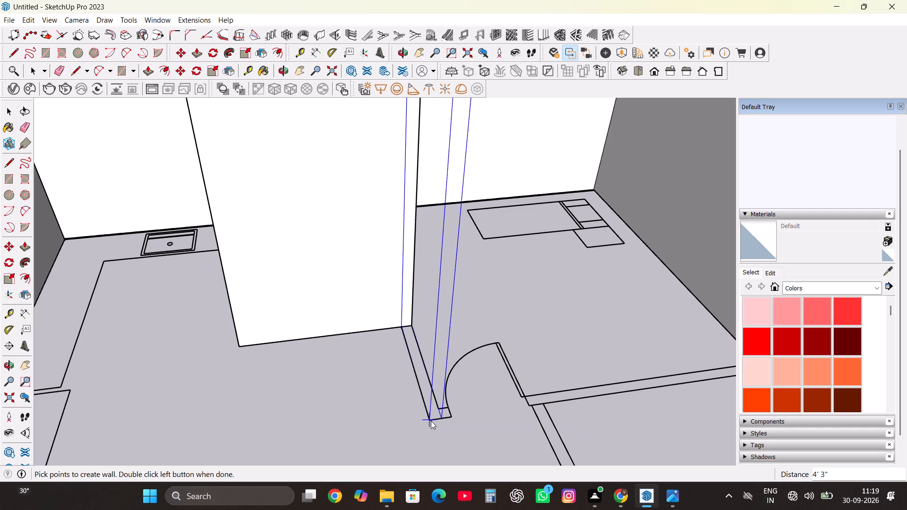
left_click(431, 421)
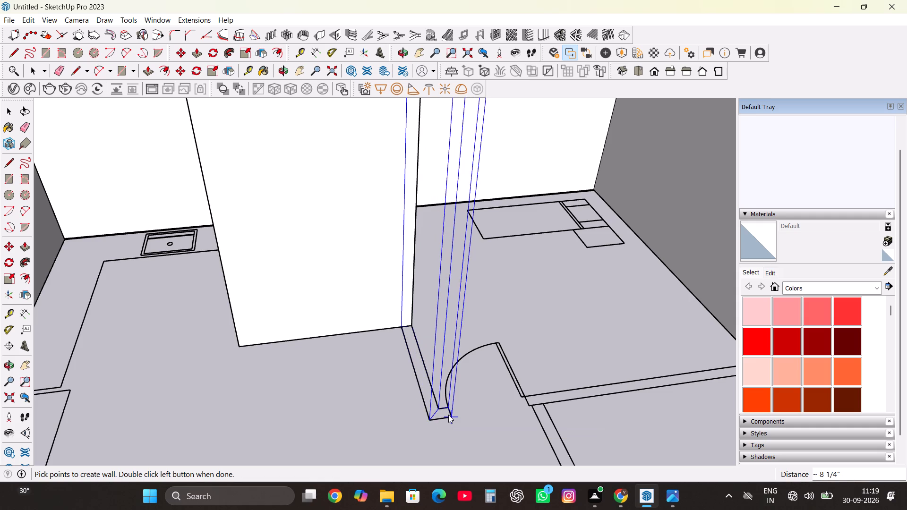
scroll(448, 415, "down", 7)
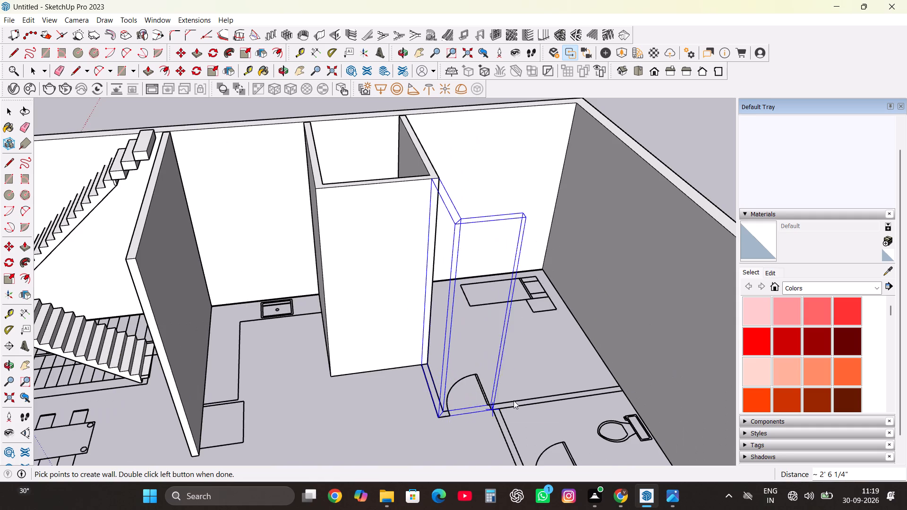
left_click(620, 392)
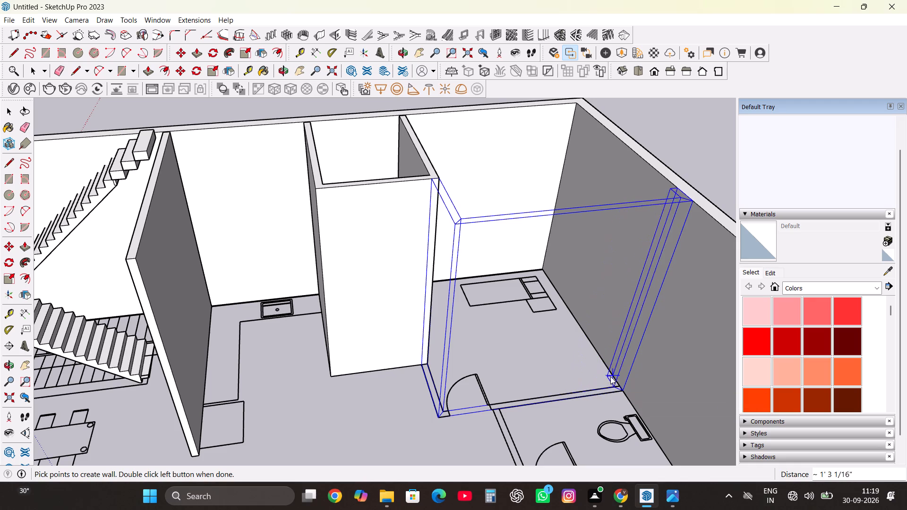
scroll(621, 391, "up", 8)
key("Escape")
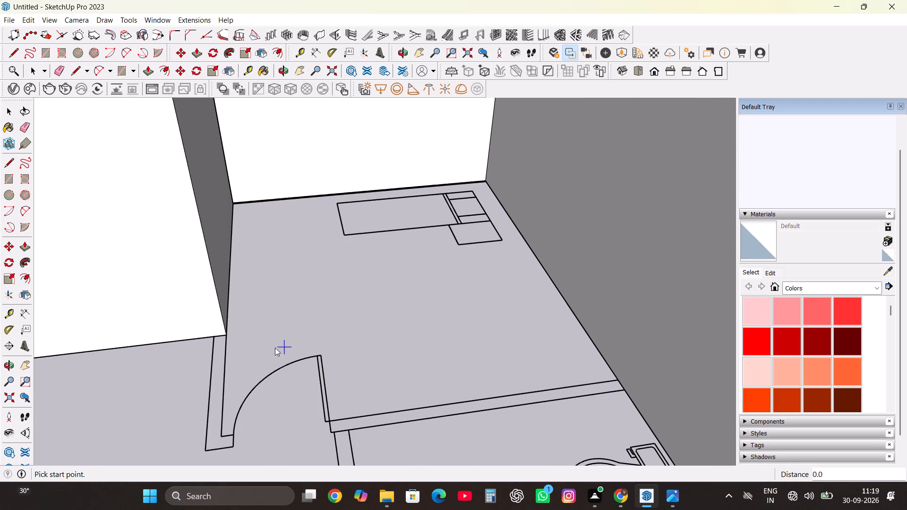
Build the single-bed room's wall from the toilet corner 4' 3" along the partition, and 11' 4 1/2" across the door opening to the outer wall.
left_click(213, 337)
scroll(237, 343, "down", 3)
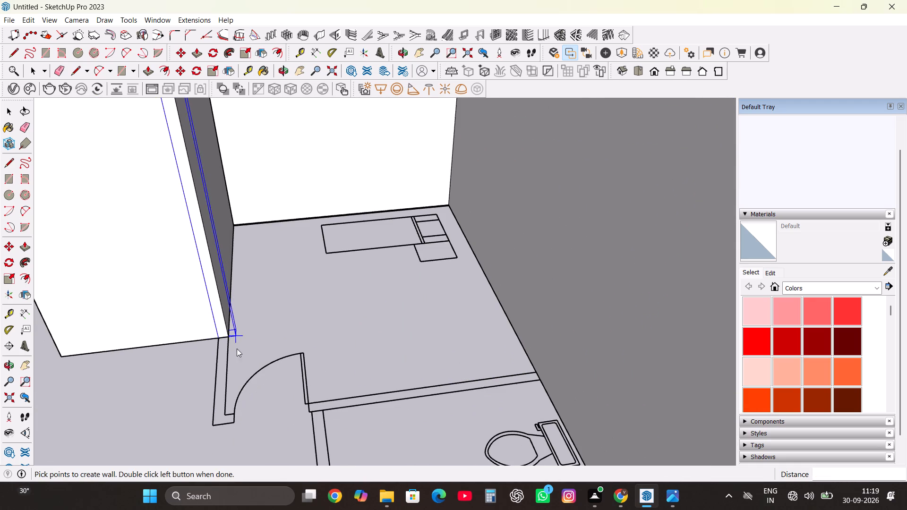
left_click(212, 423)
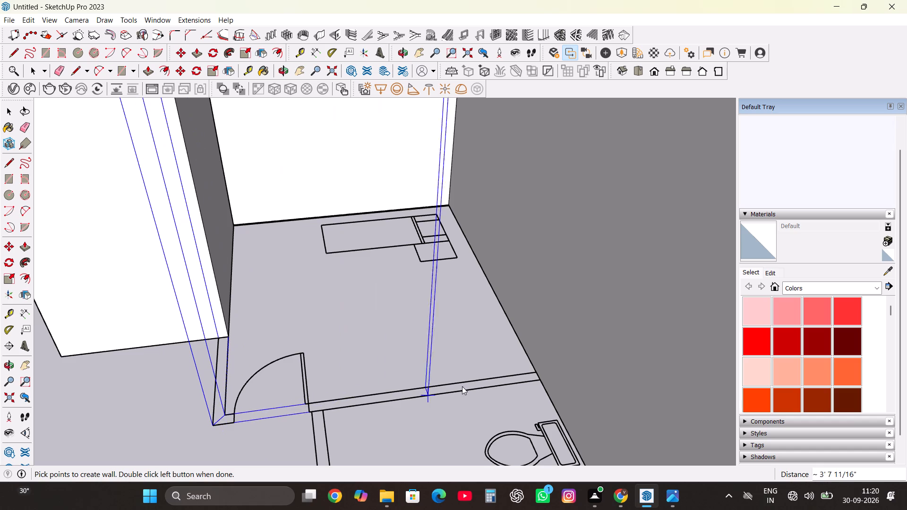
left_click(538, 382)
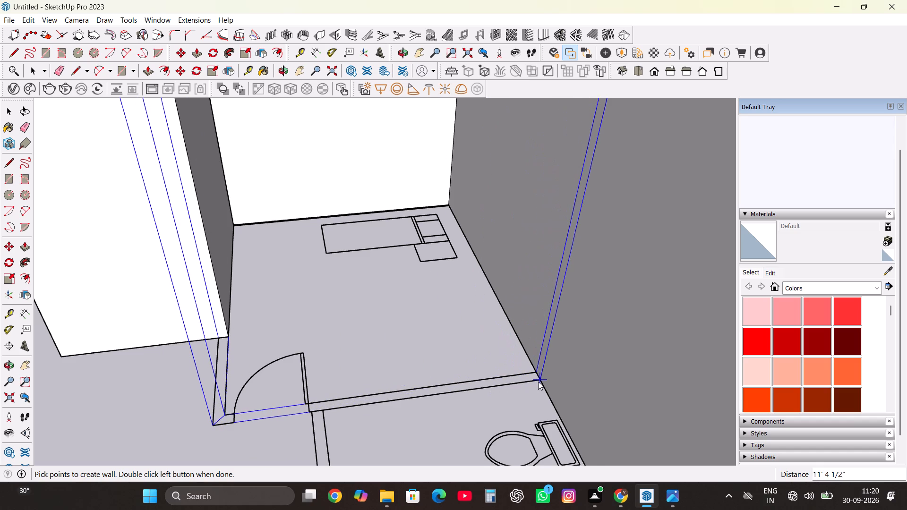
key("Return")
Examine the junction of the new toilet and bedroom walls and the partition lines still without walls.
scroll(460, 398, "down", 10)
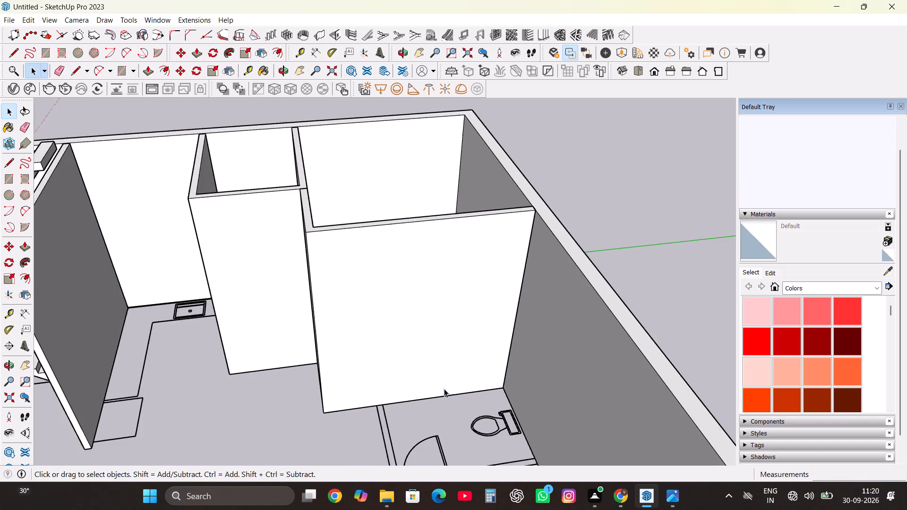
scroll(444, 389, "down", 4)
scroll(405, 331, "down", 2)
middle_click_drag(342, 316, 420, 430)
middle_click(420, 430)
scroll(408, 322, "up", 3)
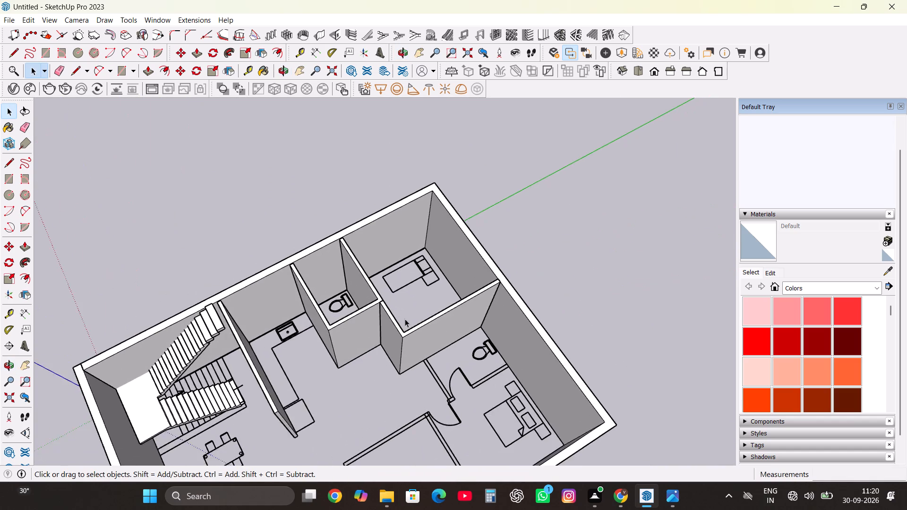
scroll(405, 319, "up", 19)
scroll(386, 278, "down", 8)
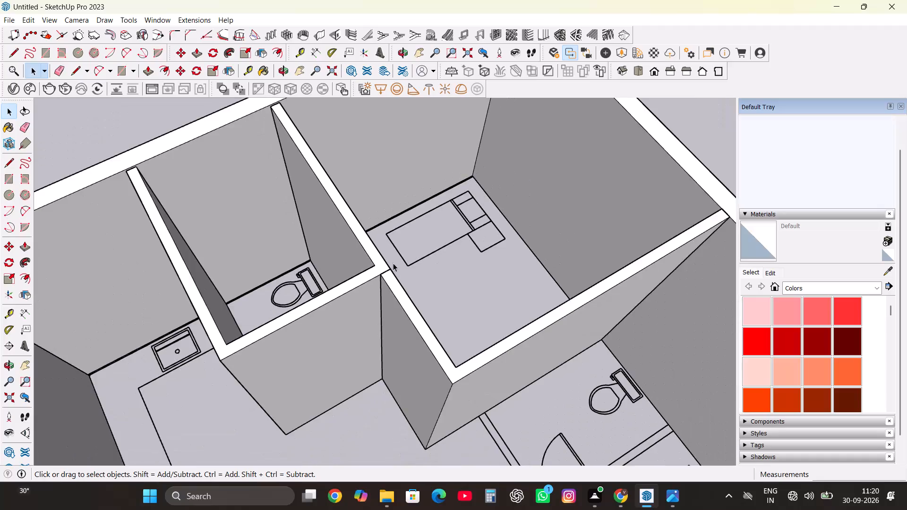
scroll(393, 263, "down", 10)
middle_click_drag(398, 367, 574, 243)
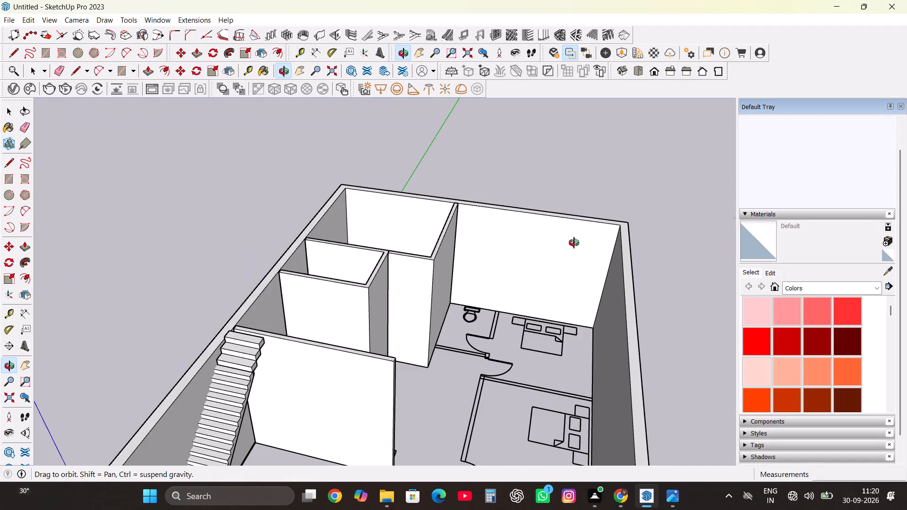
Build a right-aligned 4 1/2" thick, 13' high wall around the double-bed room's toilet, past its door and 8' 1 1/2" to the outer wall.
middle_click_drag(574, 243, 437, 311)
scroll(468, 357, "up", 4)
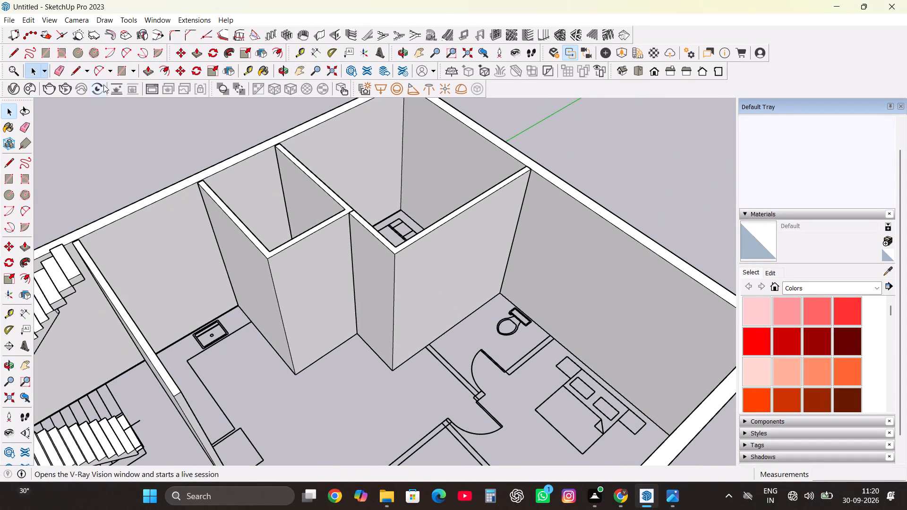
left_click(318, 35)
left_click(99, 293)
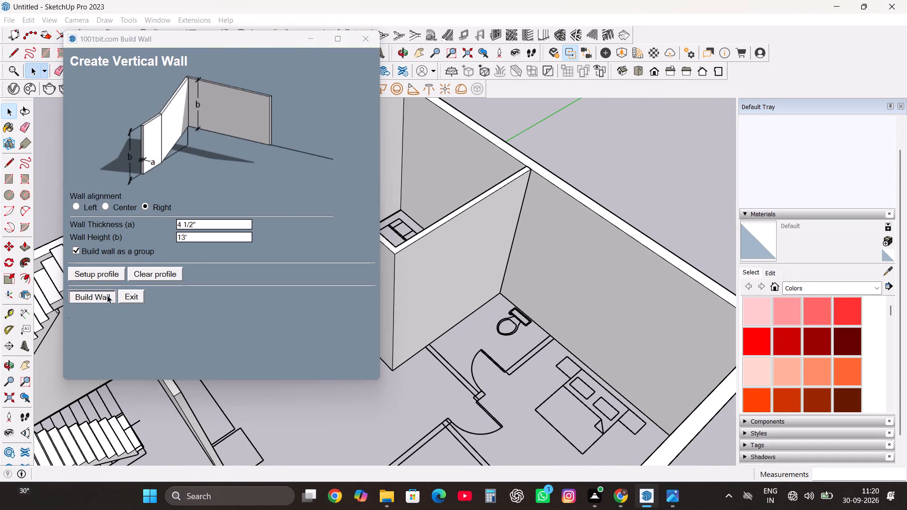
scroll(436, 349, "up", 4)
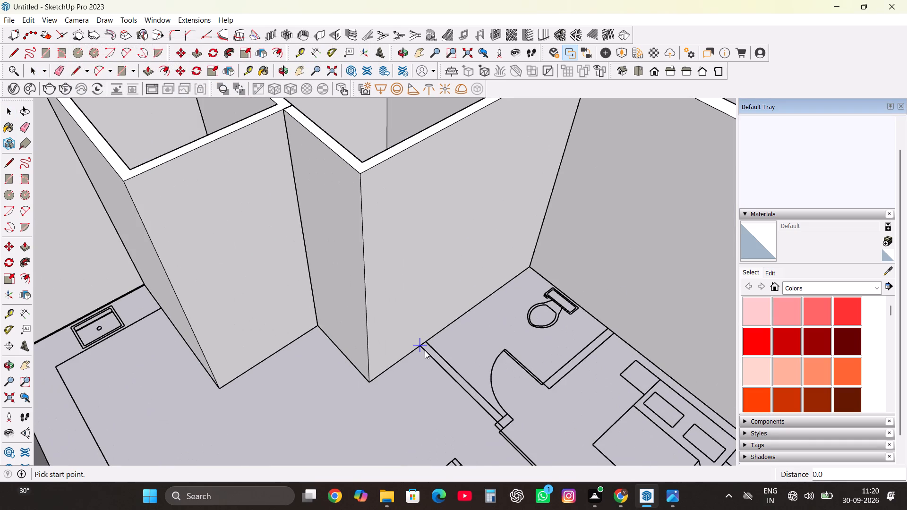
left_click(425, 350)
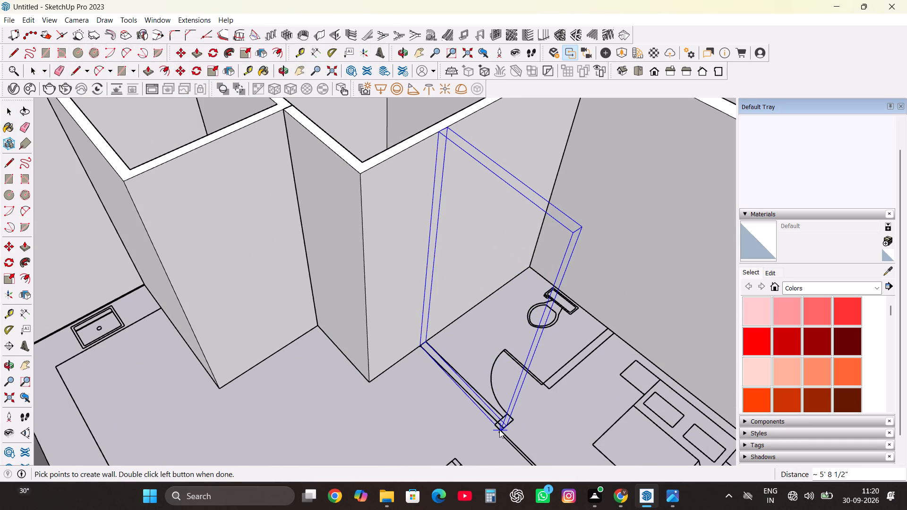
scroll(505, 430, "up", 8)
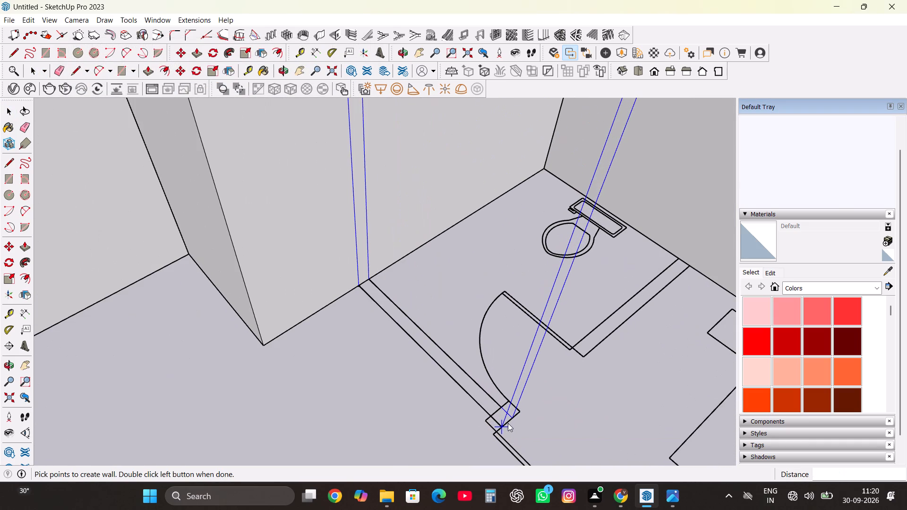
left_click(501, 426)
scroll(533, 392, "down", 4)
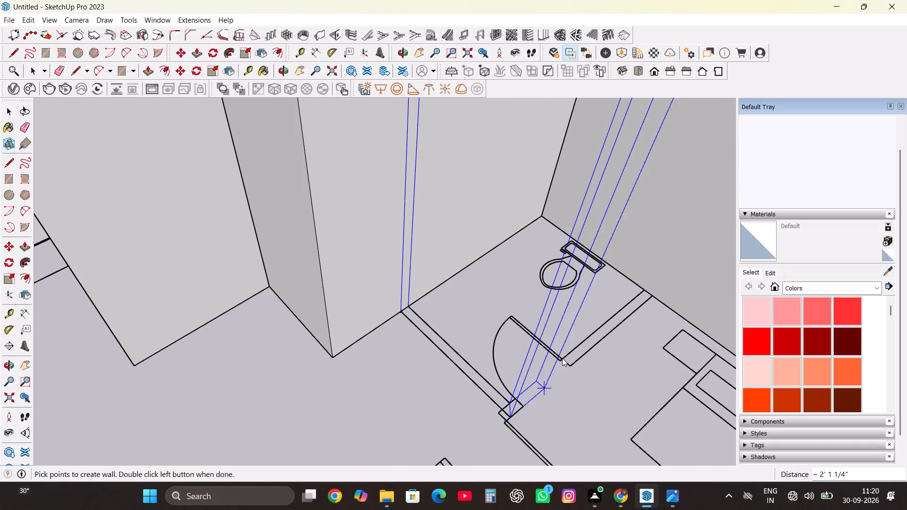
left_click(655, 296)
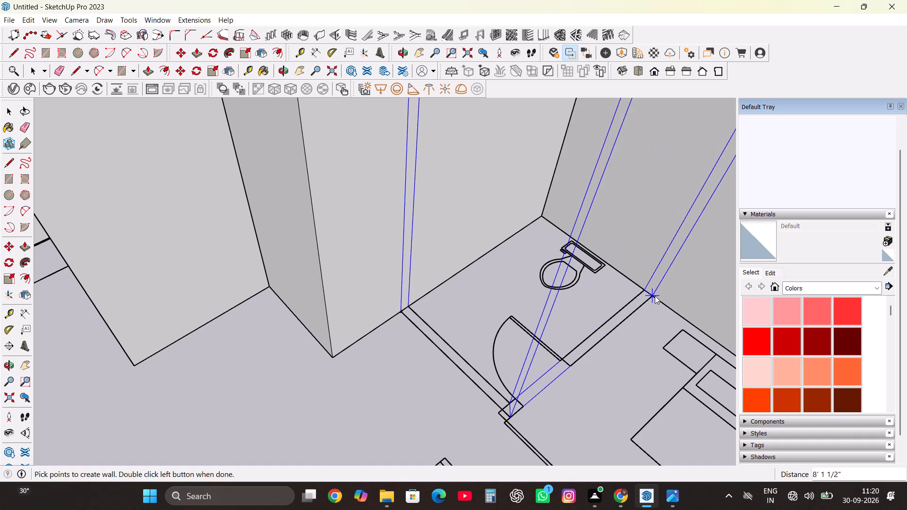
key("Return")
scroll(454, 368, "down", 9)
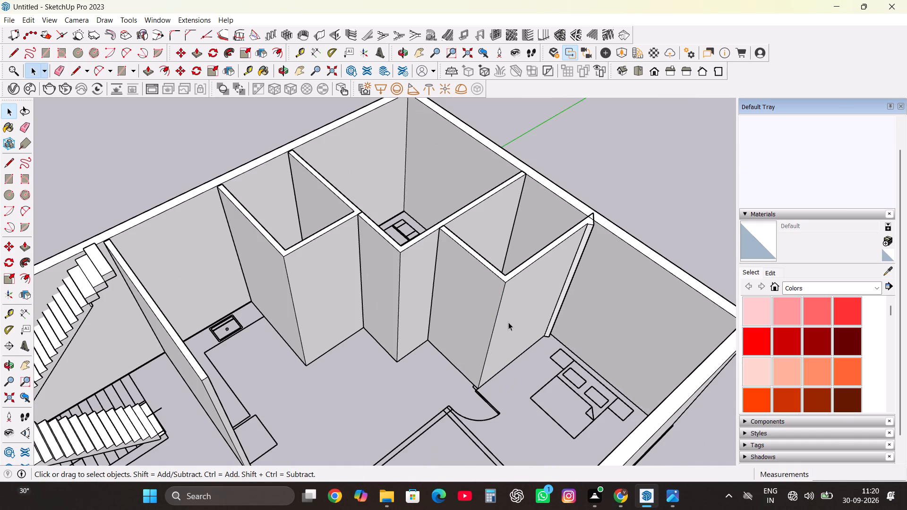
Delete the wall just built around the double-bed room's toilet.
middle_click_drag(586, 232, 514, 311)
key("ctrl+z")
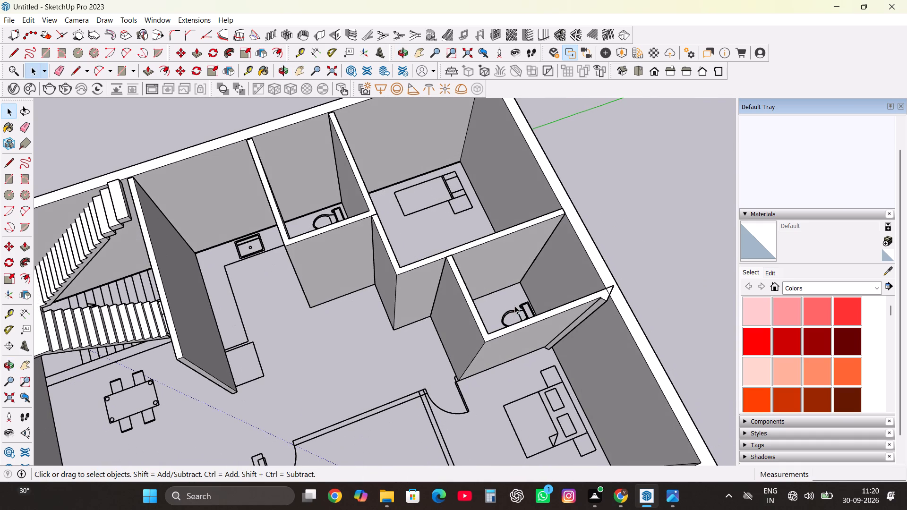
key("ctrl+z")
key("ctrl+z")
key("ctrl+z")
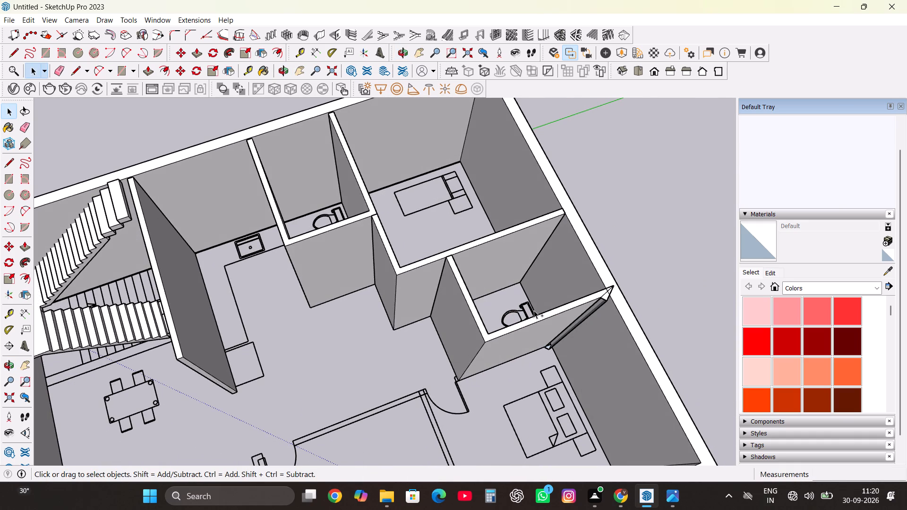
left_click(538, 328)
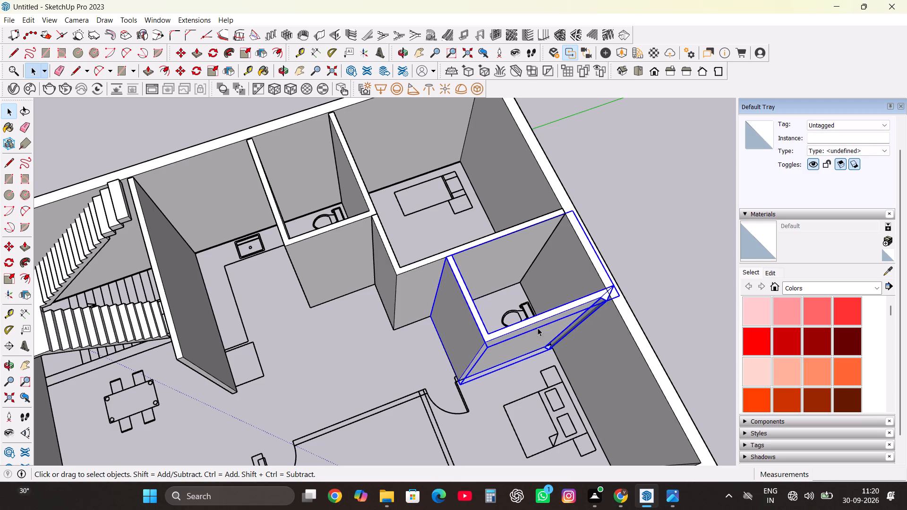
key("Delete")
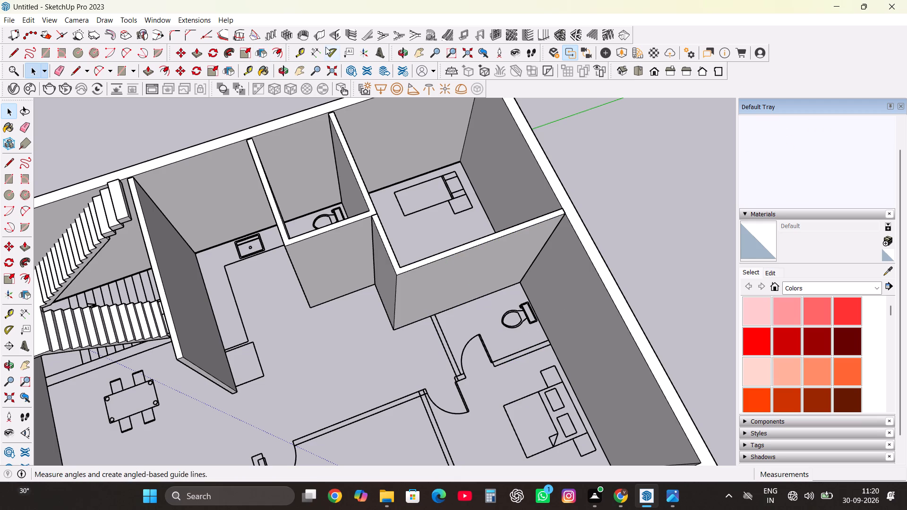
Build a 4 1/2" thick, 13' high wall around that toilet again, from the single-bed room's wall to the corner and 8' 1 1/2" to the outer wall.
left_click(314, 33)
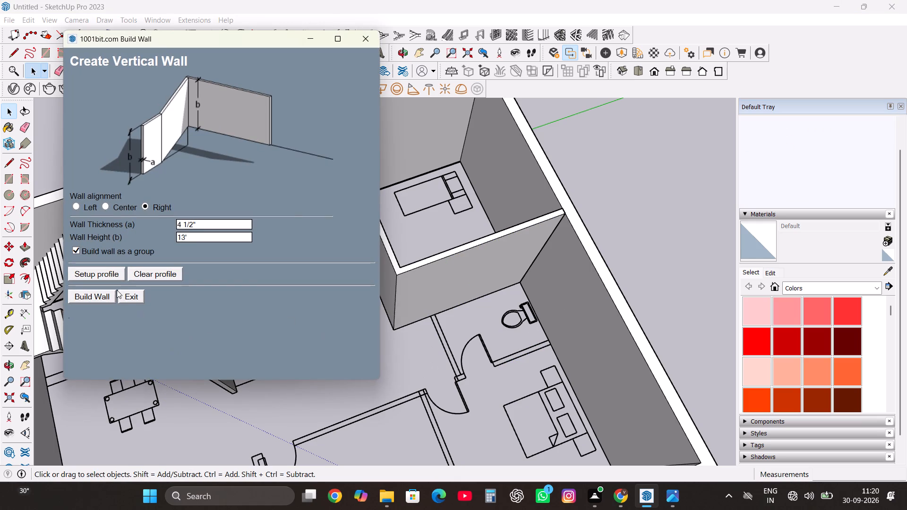
left_click(108, 293)
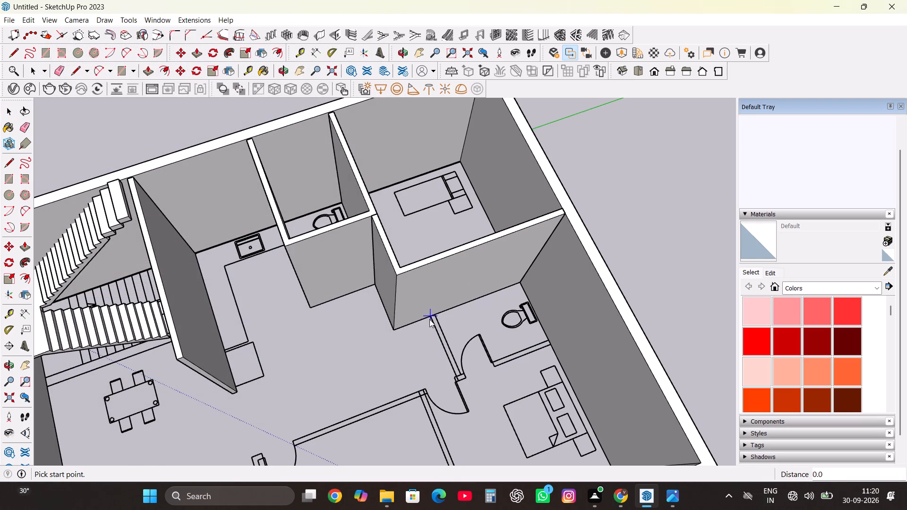
left_click(429, 319)
left_click(457, 380)
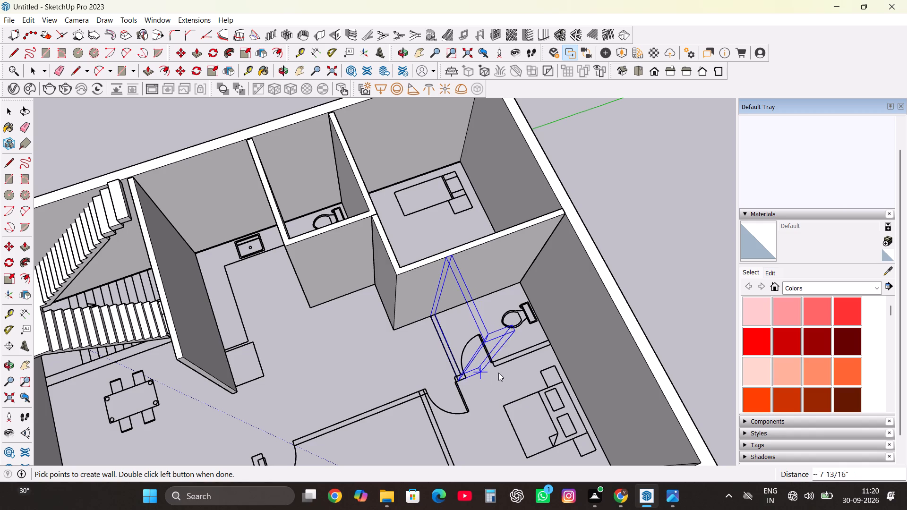
left_click(548, 347)
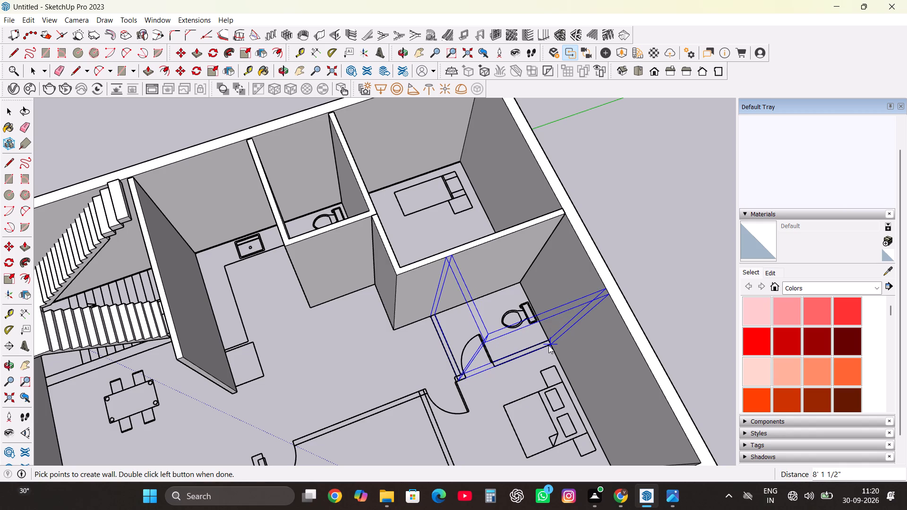
key("Return")
Build a 4 1/2" thick, 13' high wall from the toilet corner 3' 3" across the bedroom door opening and 10' 8 5/8" to the outer wall.
scroll(532, 327, "down", 10)
middle_click_drag(517, 370, 629, 322)
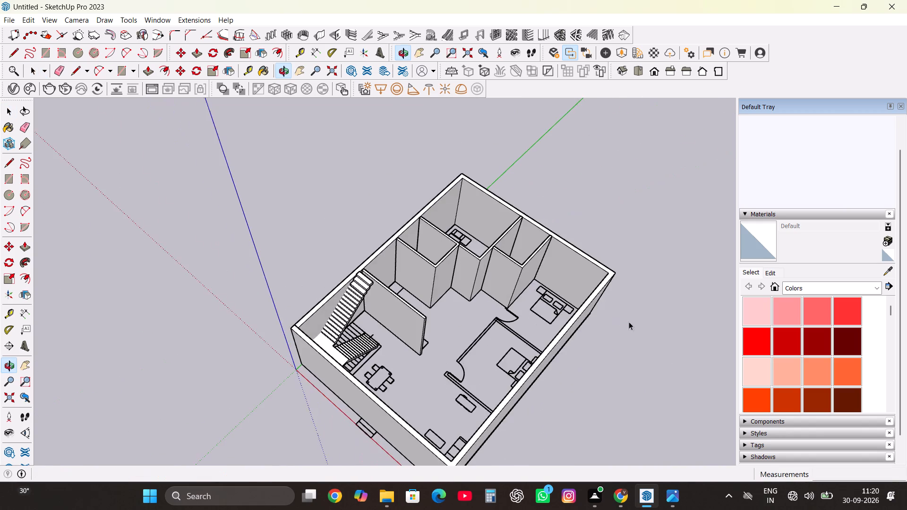
scroll(476, 307, "up", 16)
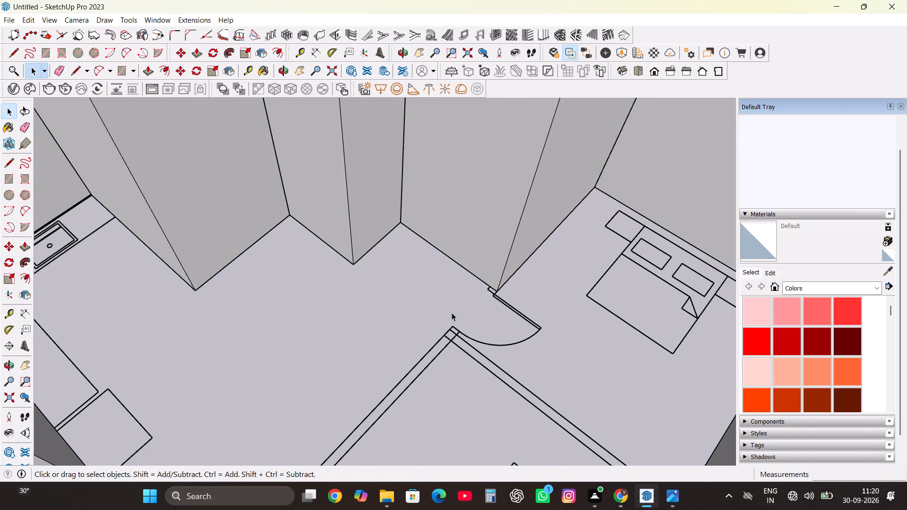
middle_click_drag(452, 313, 647, 303)
scroll(494, 219, "up", 6)
scroll(439, 311, "down", 4)
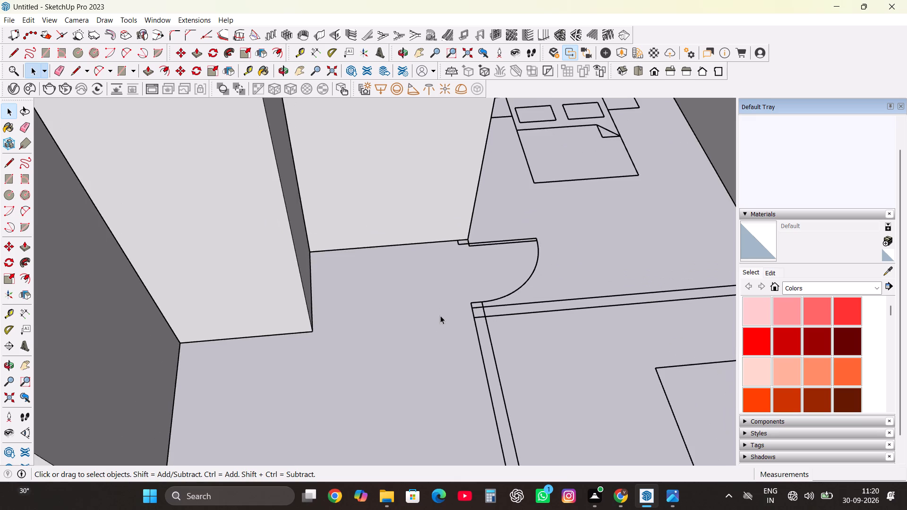
middle_click_drag(440, 316, 532, 345)
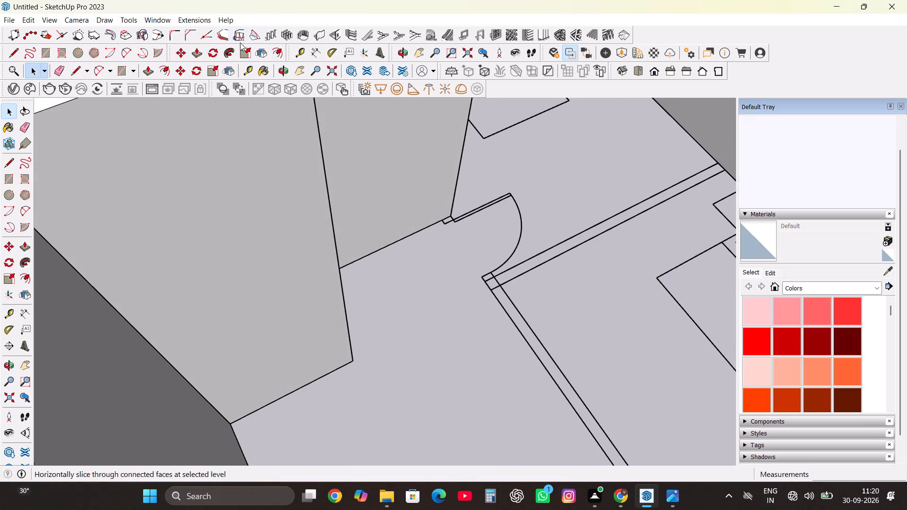
left_click(319, 35)
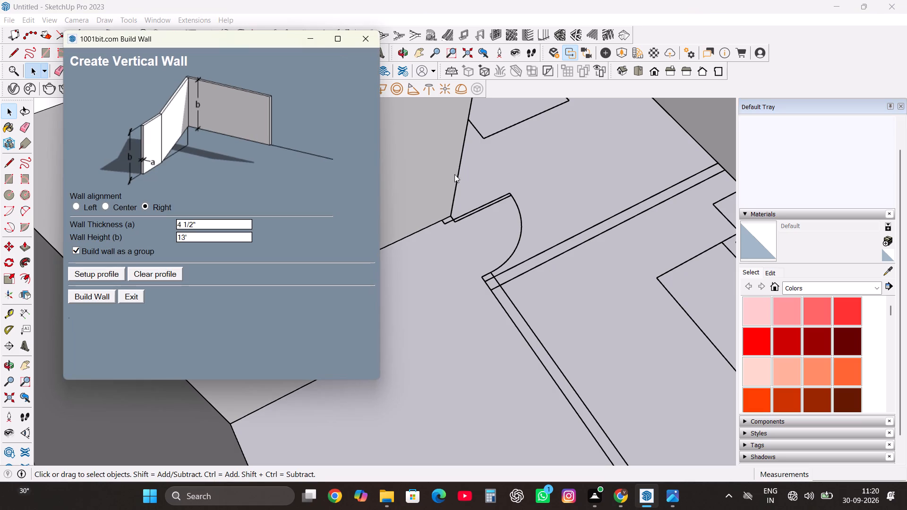
left_click(101, 298)
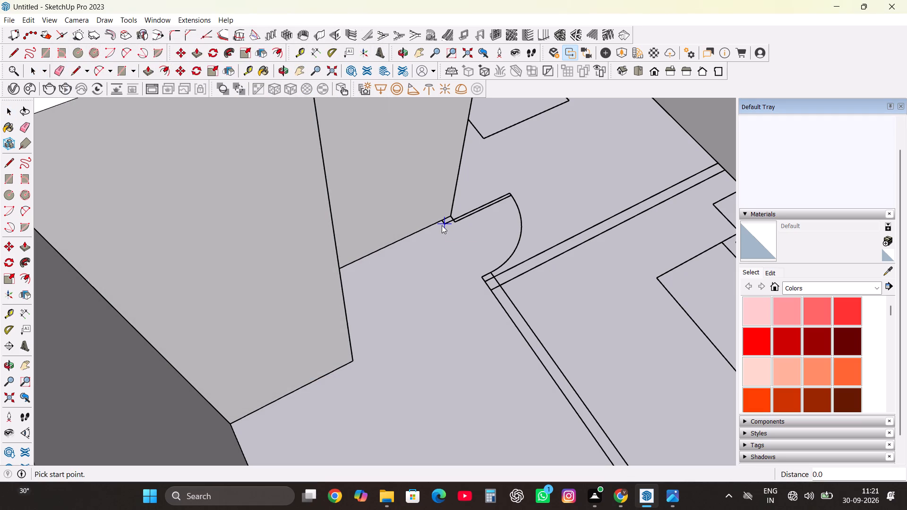
left_click(442, 221)
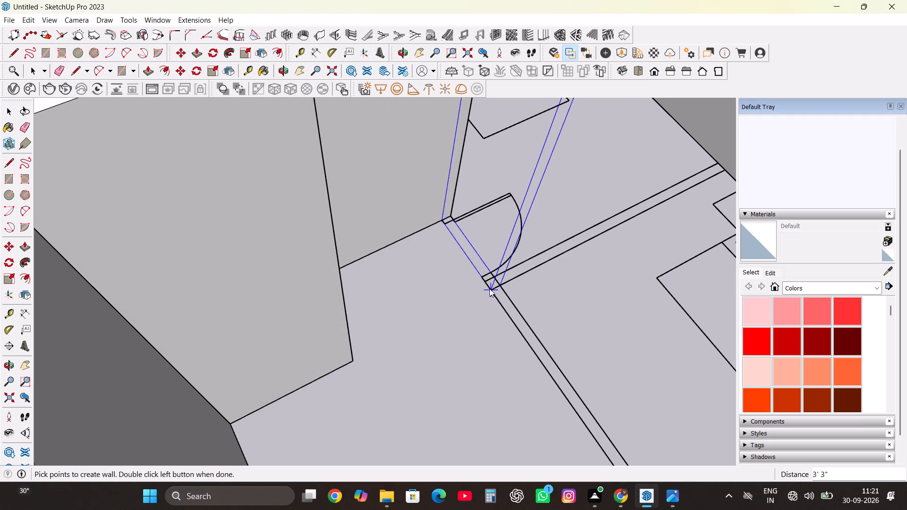
left_click(489, 289)
scroll(442, 308, "down", 6)
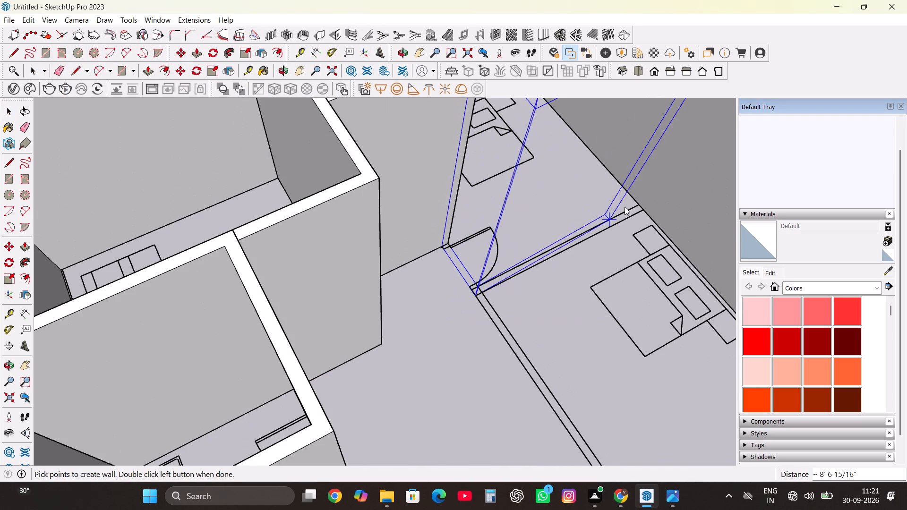
left_click(643, 208)
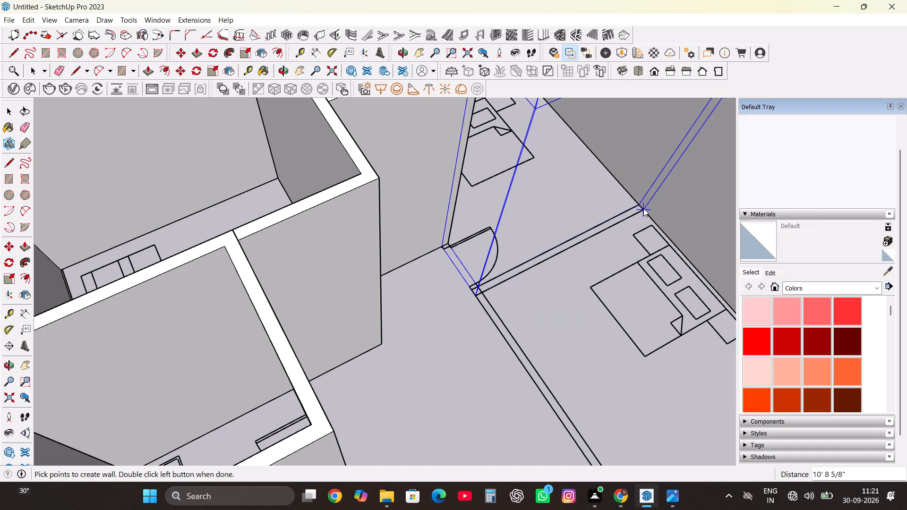
key("Return")
Enclose the remaining bedroom with a 4 1/2" thick, 13' high wall, about 13' 6" along the hall side and 10' 8 5/8" to the outer wall.
scroll(298, 239, "down", 8)
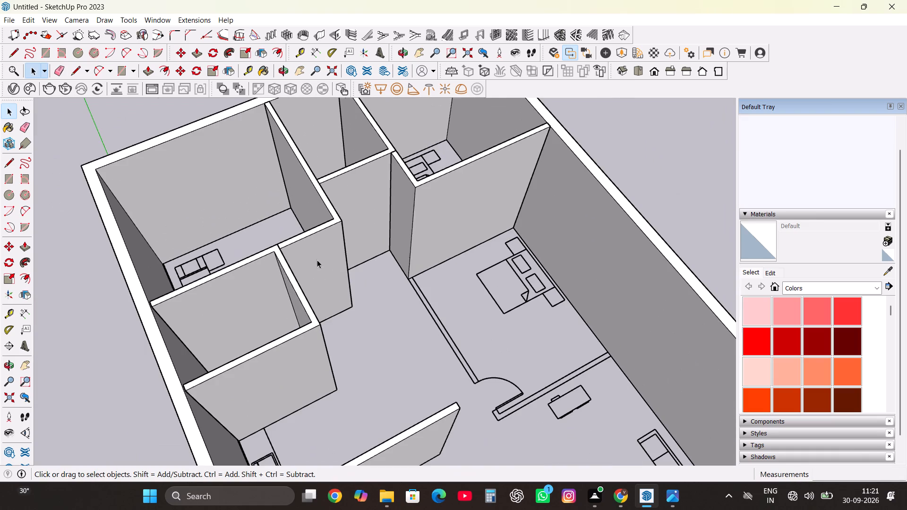
scroll(445, 265, "up", 5)
scroll(339, 268, "down", 4)
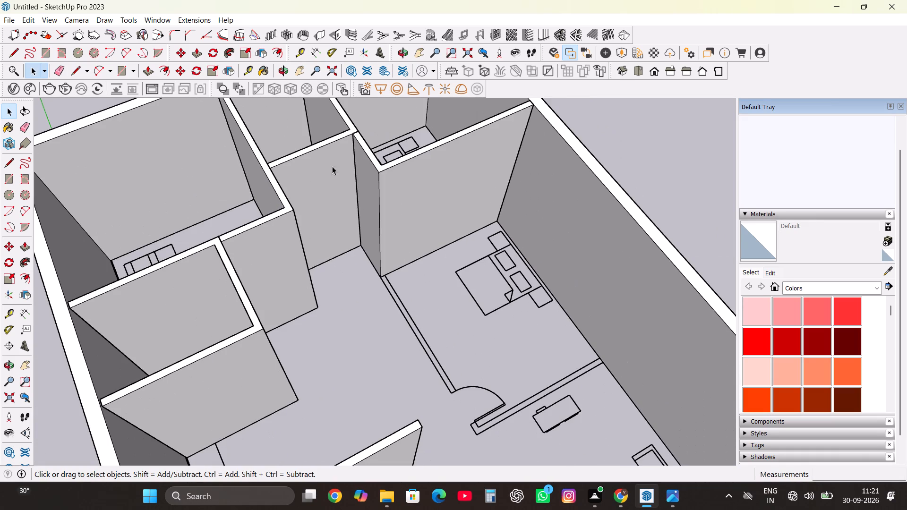
left_click(316, 37)
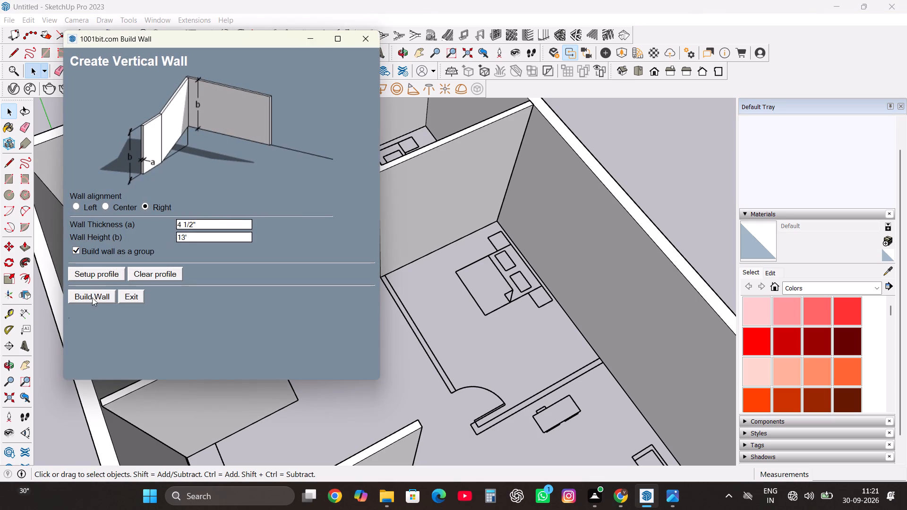
left_click(92, 297)
scroll(377, 279, "up", 2)
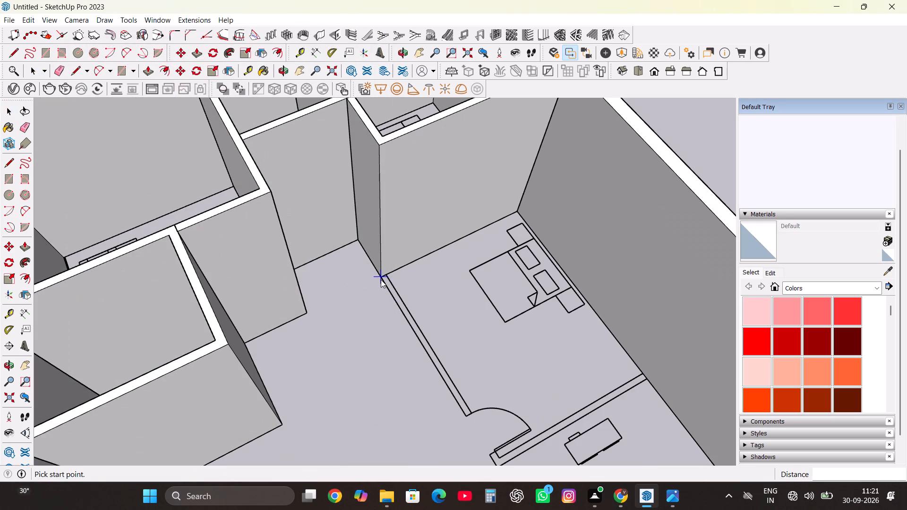
left_click(381, 280)
scroll(413, 278, "down", 6)
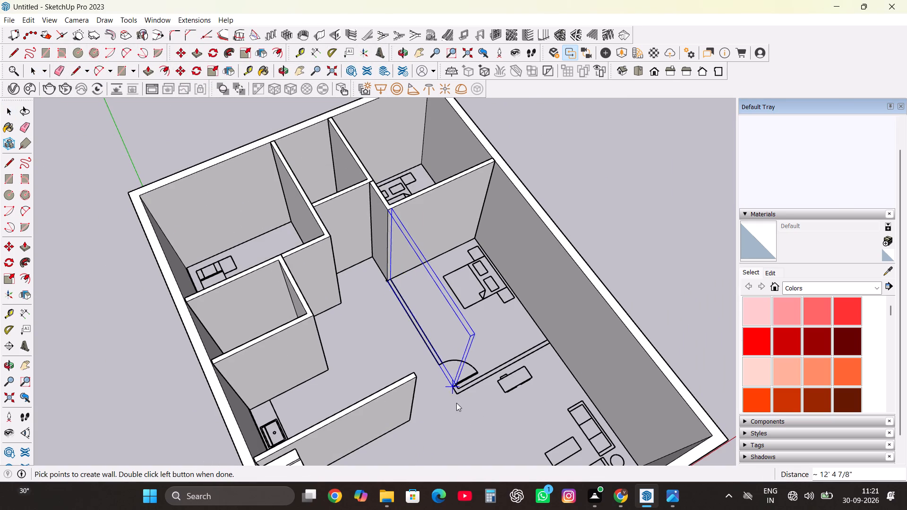
scroll(455, 398, "up", 8)
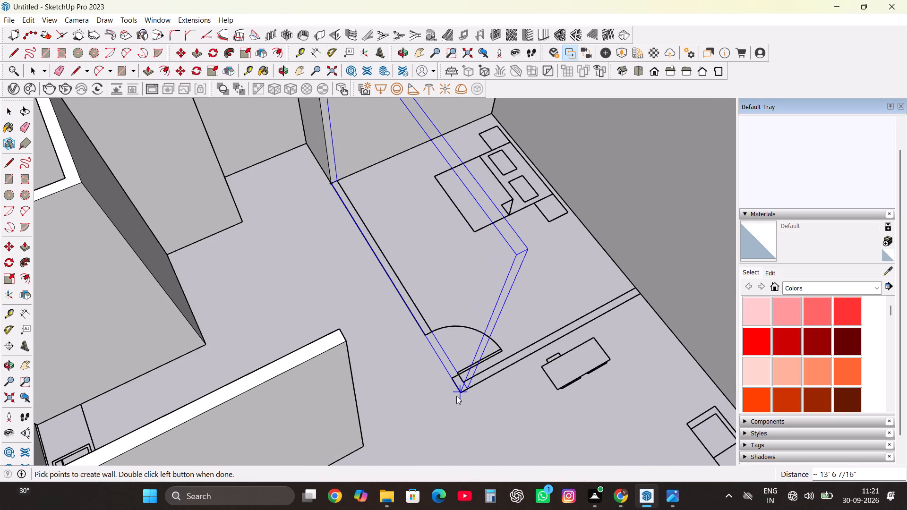
left_click(460, 394)
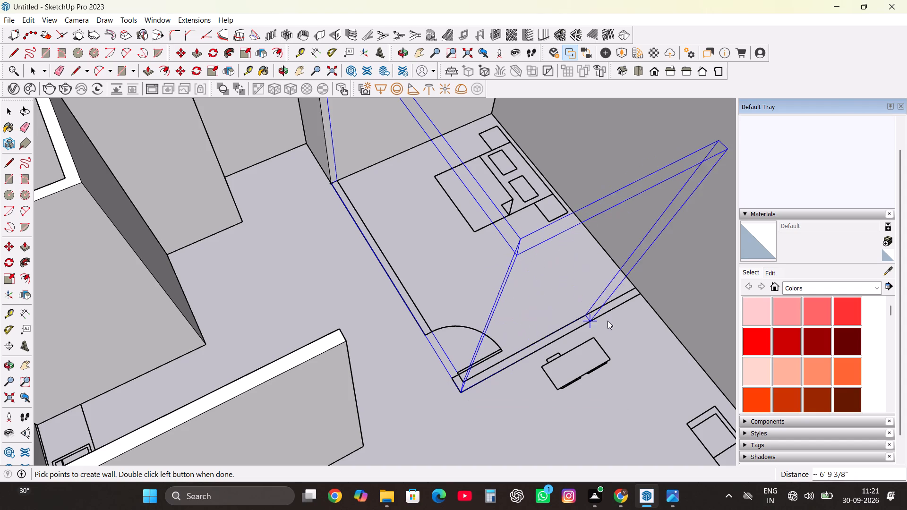
left_click(642, 295)
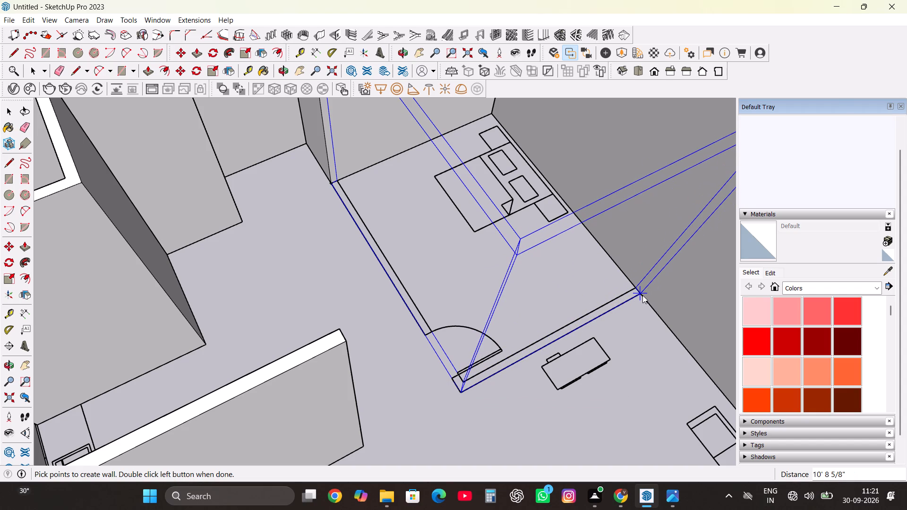
key("Return")
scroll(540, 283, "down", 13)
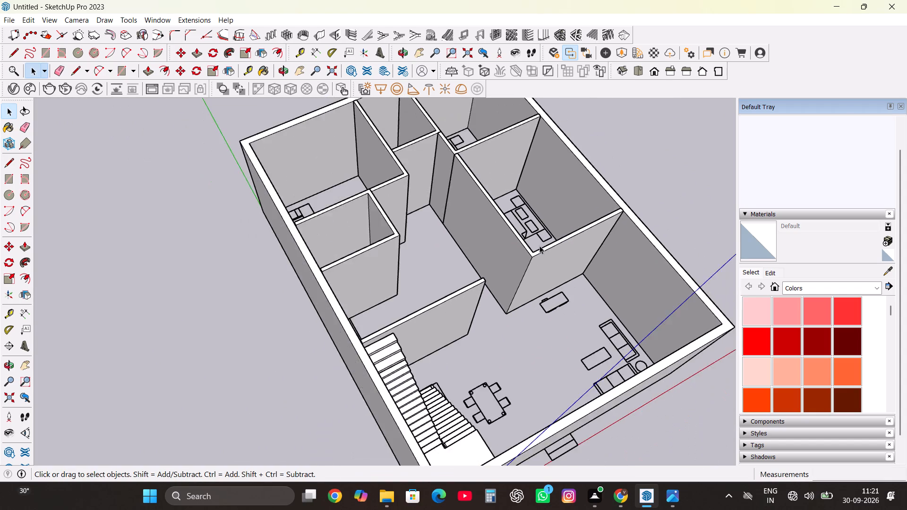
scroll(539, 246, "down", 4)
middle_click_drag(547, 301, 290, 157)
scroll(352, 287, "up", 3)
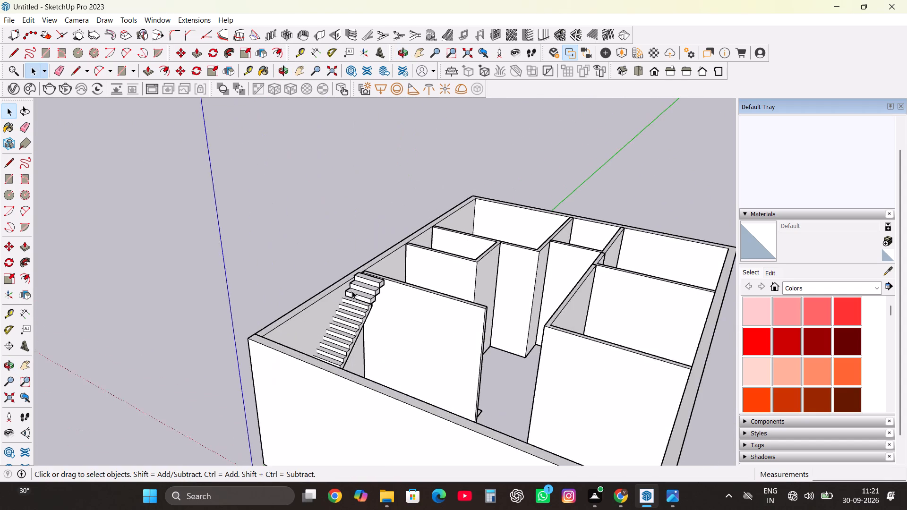
Move the detached upper three stair steps so their lower front corner meets the end corner of the flight below.
scroll(352, 291, "up", 20)
scroll(352, 291, "up", 1)
middle_click_drag(396, 342, 296, 267)
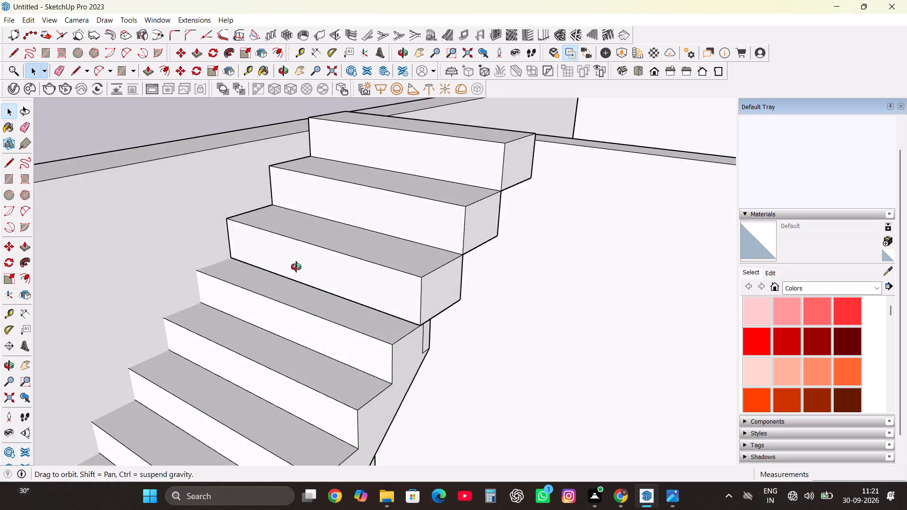
middle_click_drag(296, 267, 179, 259)
scroll(283, 291, "up", 12)
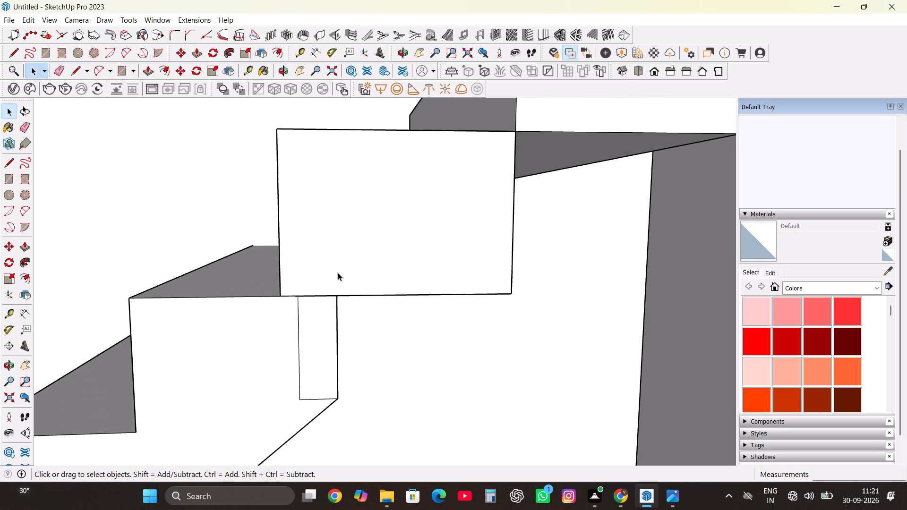
middle_click_drag(329, 280, 355, 255)
left_click(359, 257)
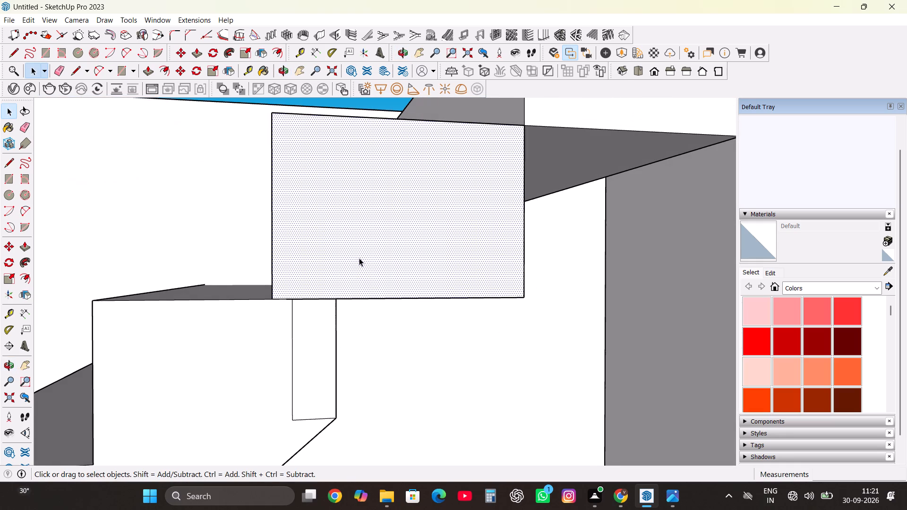
scroll(368, 299, "down", 5)
double_click(369, 275)
triple_click(369, 274)
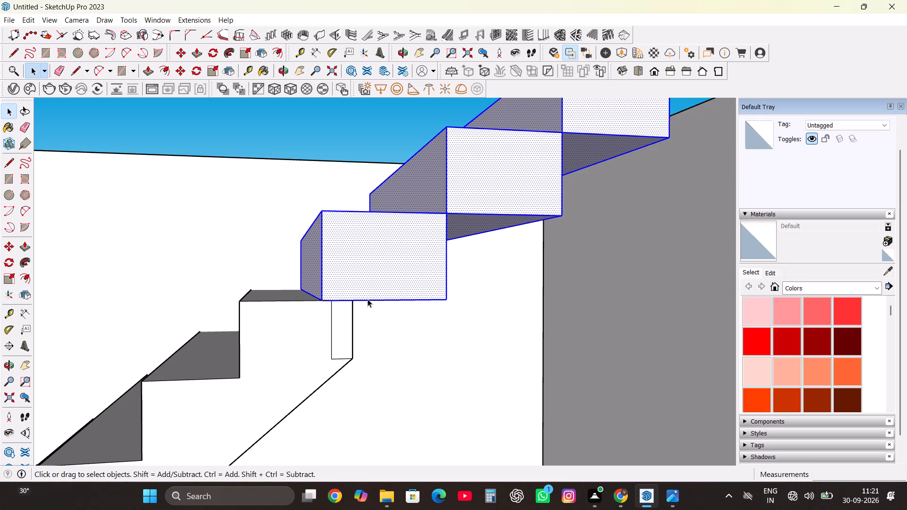
key("m")
key("Return")
left_click(320, 303)
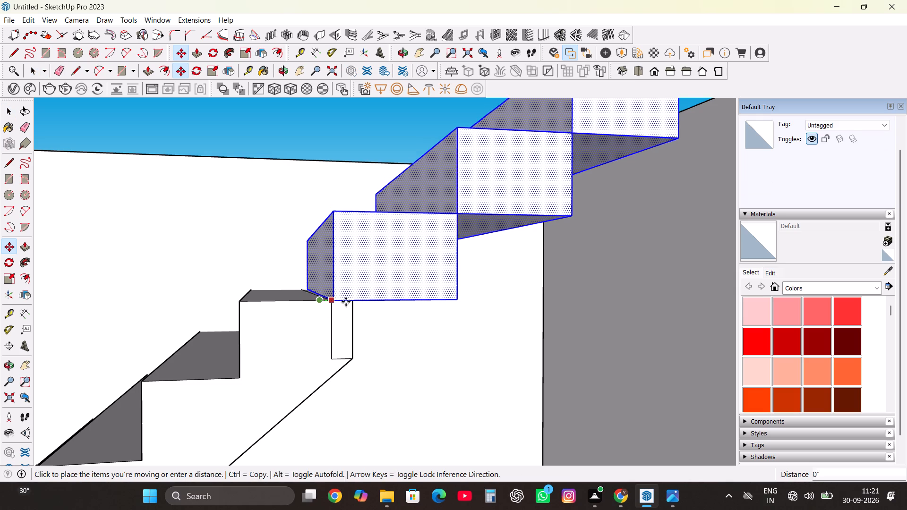
left_click(352, 301)
scroll(344, 345, "down", 5)
middle_click_drag(338, 310, 375, 377)
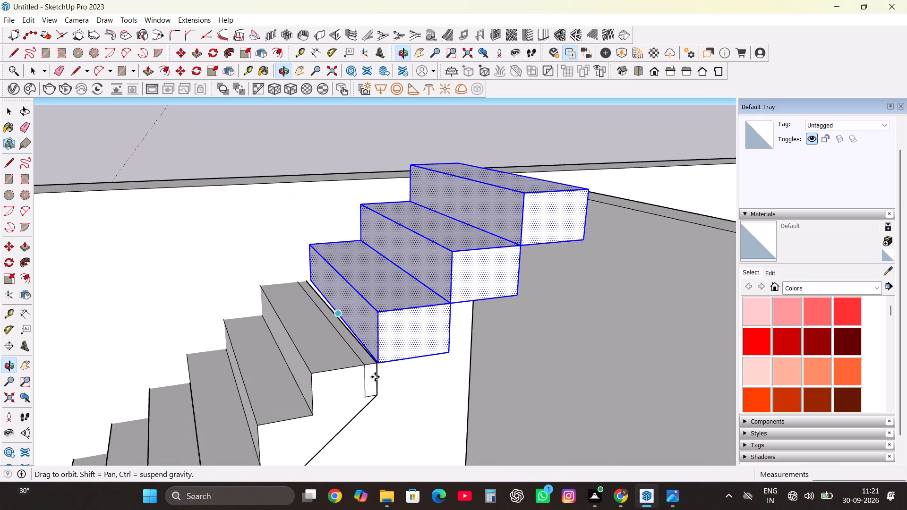
key("space")
triple_click(321, 142)
Examine the joint between the moved upper steps and the flight below along its full width.
middle_click_drag(303, 278, 388, 329)
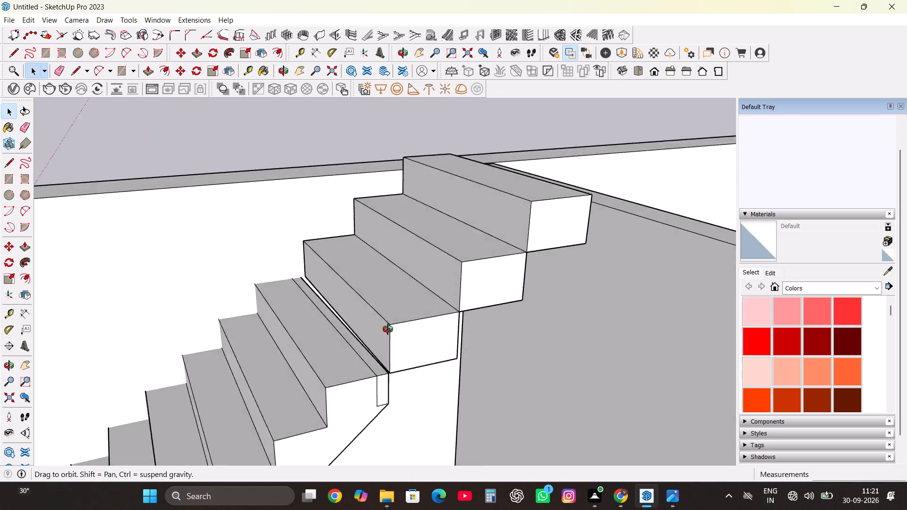
middle_click_drag(388, 329, 409, 332)
scroll(302, 287, "up", 18)
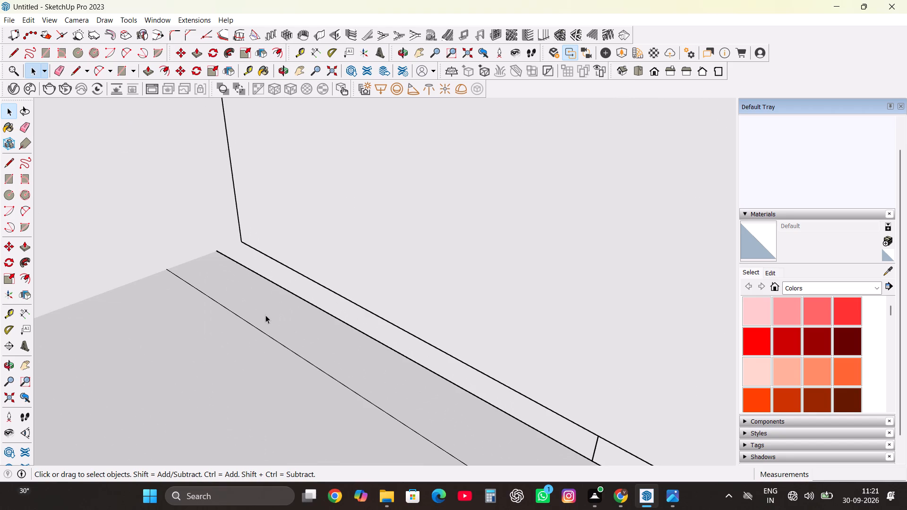
middle_click_drag(254, 299, 261, 292)
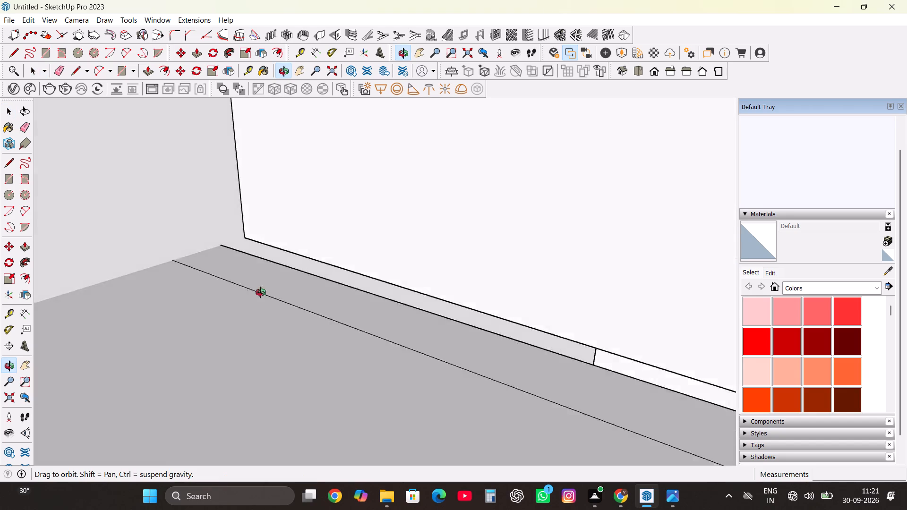
middle_click_drag(261, 292, 136, 336)
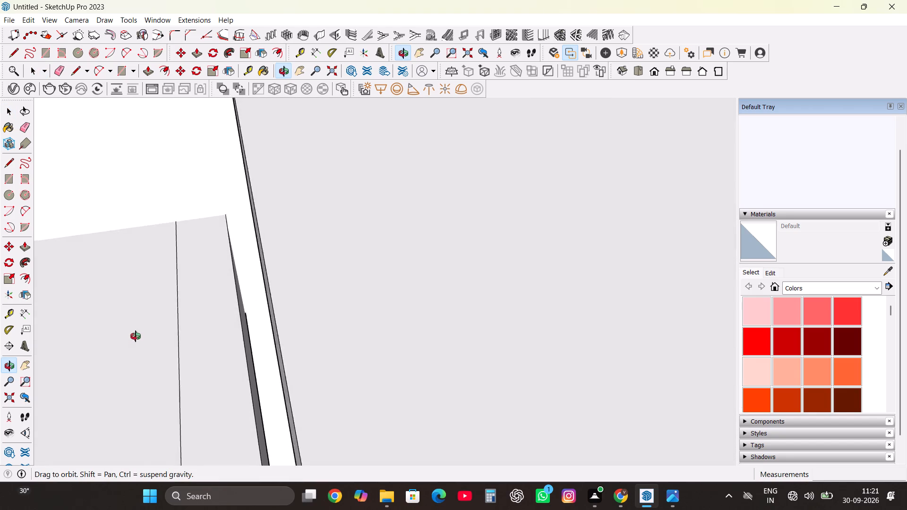
middle_click_drag(136, 336, 202, 290)
scroll(243, 266, "up", 3)
scroll(244, 266, "down", 8)
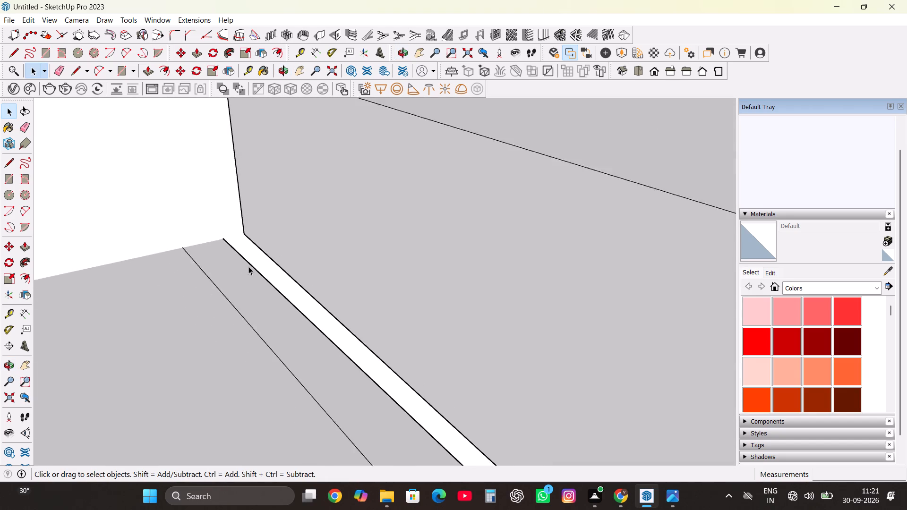
scroll(248, 266, "down", 1)
middle_click_drag(229, 305, 265, 216)
scroll(203, 300, "down", 10)
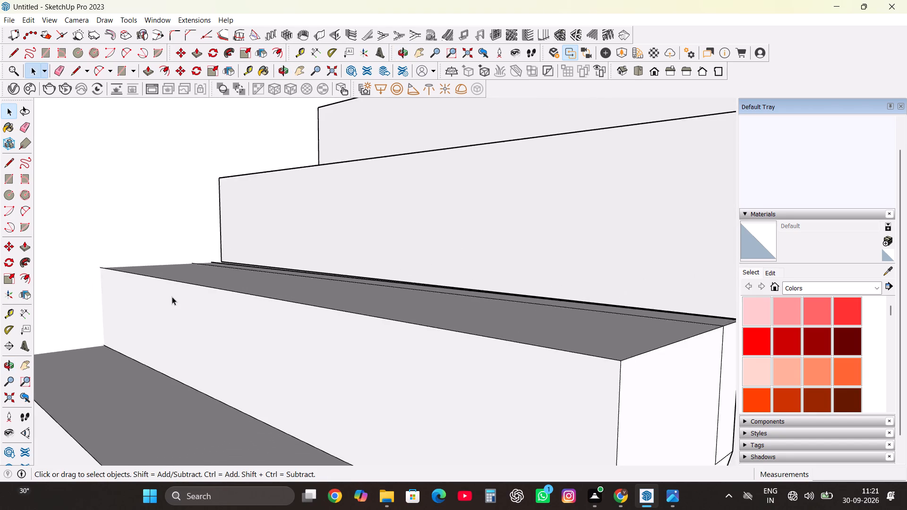
scroll(172, 297, "down", 12)
Move the upper three stair steps again, snapping their lower corner to the top end corner of the flight below.
middle_click_drag(309, 289, 171, 362)
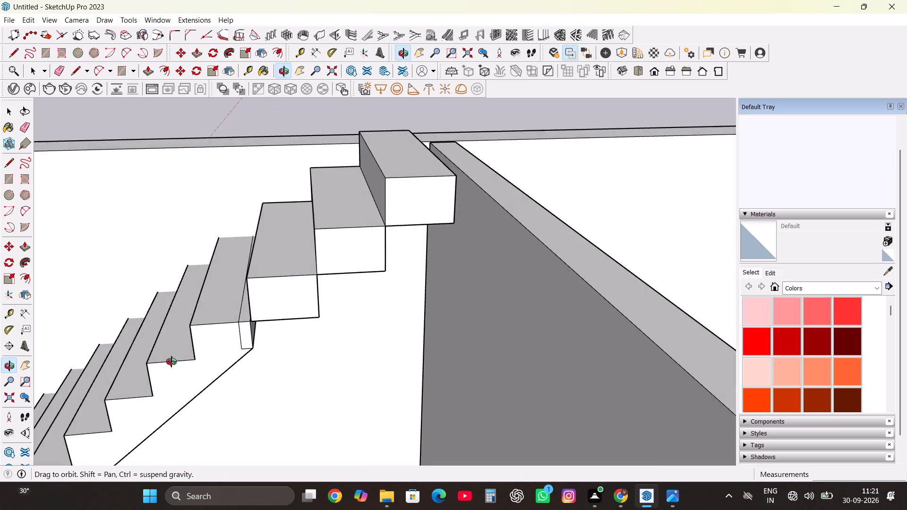
middle_click_drag(171, 362, 204, 307)
scroll(276, 314, "up", 8)
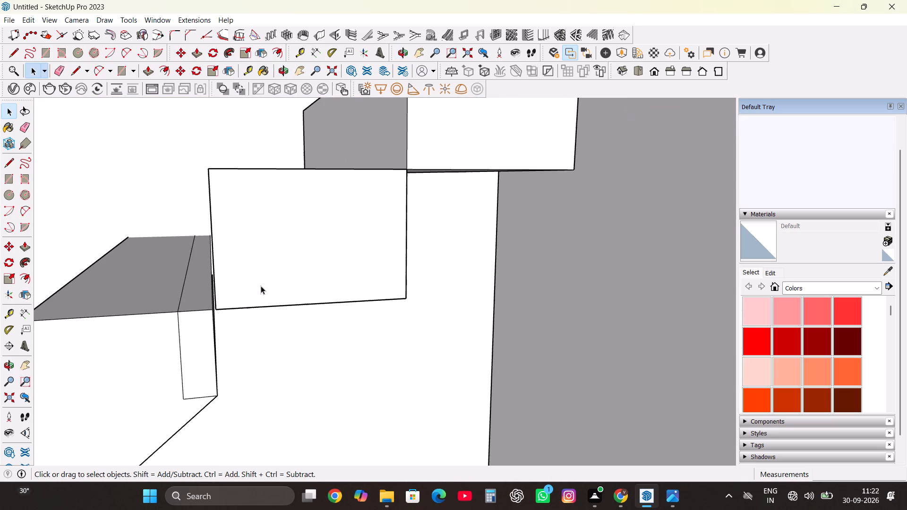
double_click(244, 288)
double_click(244, 288)
scroll(237, 309, "down", 2)
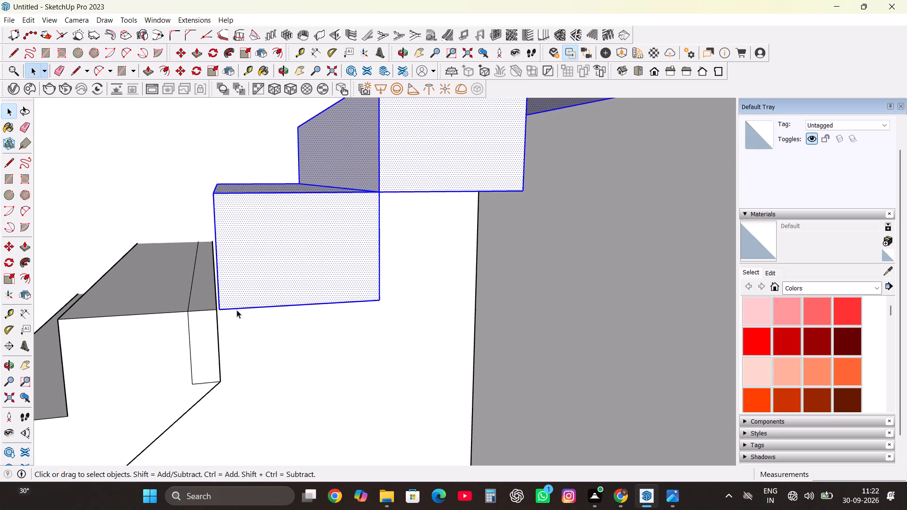
key("m")
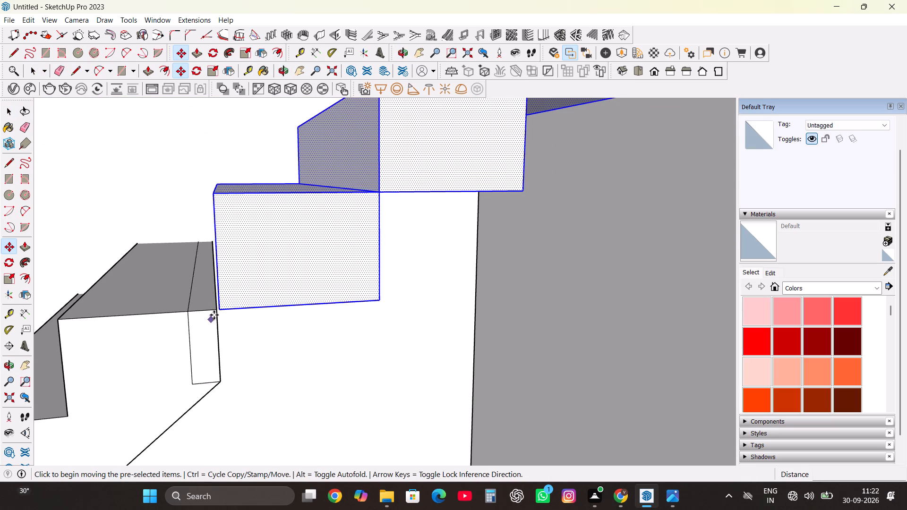
scroll(214, 315, "up", 4)
left_click(224, 307)
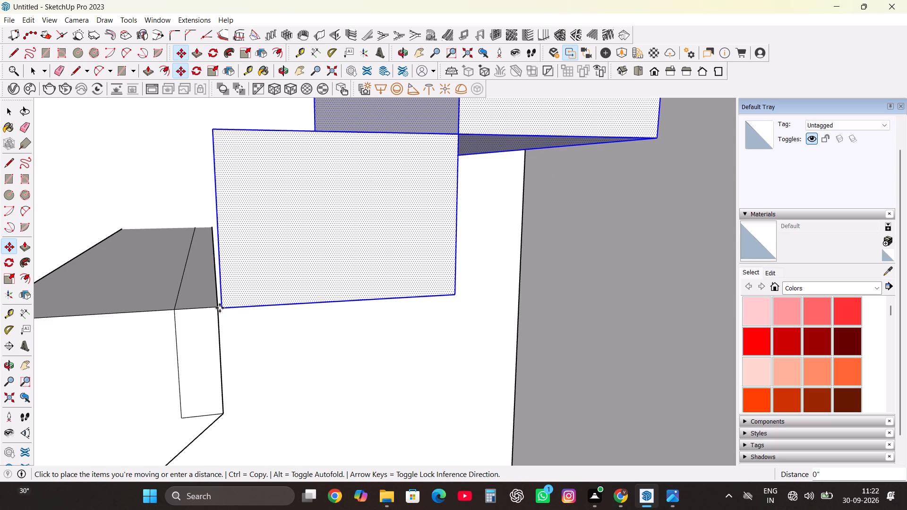
left_click(217, 309)
scroll(227, 338, "down", 5)
middle_click_drag(187, 296, 283, 314)
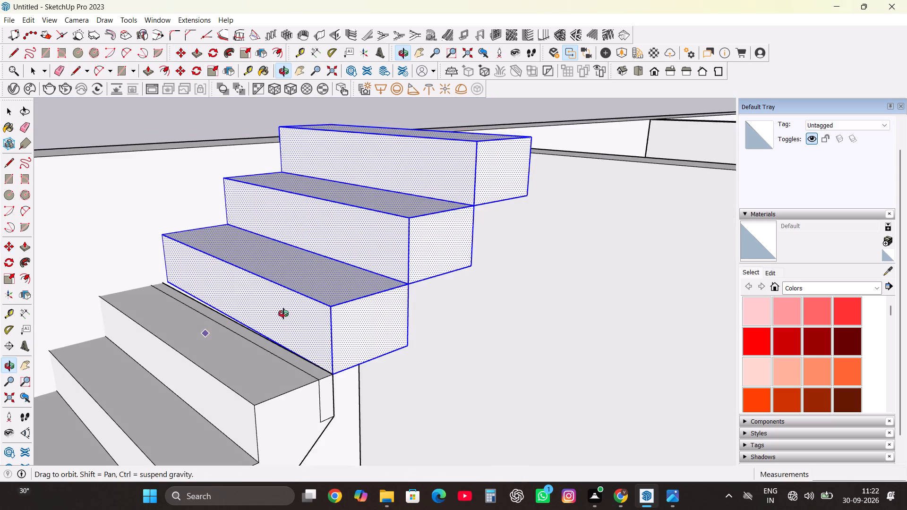
middle_click_drag(283, 314, 292, 324)
scroll(211, 287, "up", 9)
key("Escape")
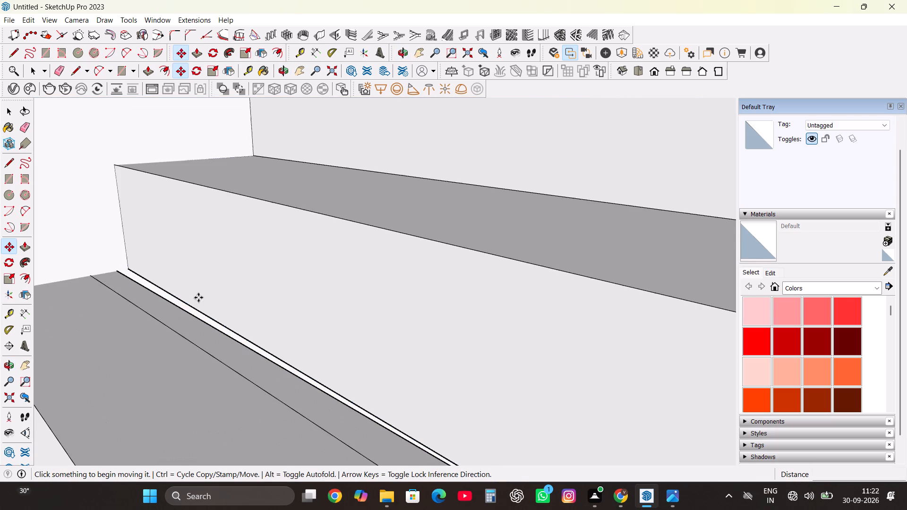
Draw short edges, the longest about 1 3/16", across the narrow gap between upper steps and lower flight at its wall-side end.
scroll(132, 283, "up", 4)
key("space")
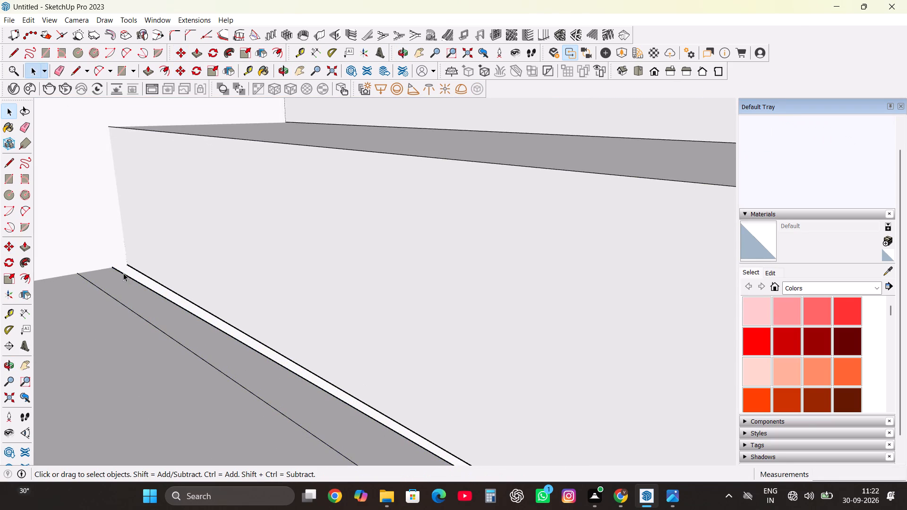
key("l")
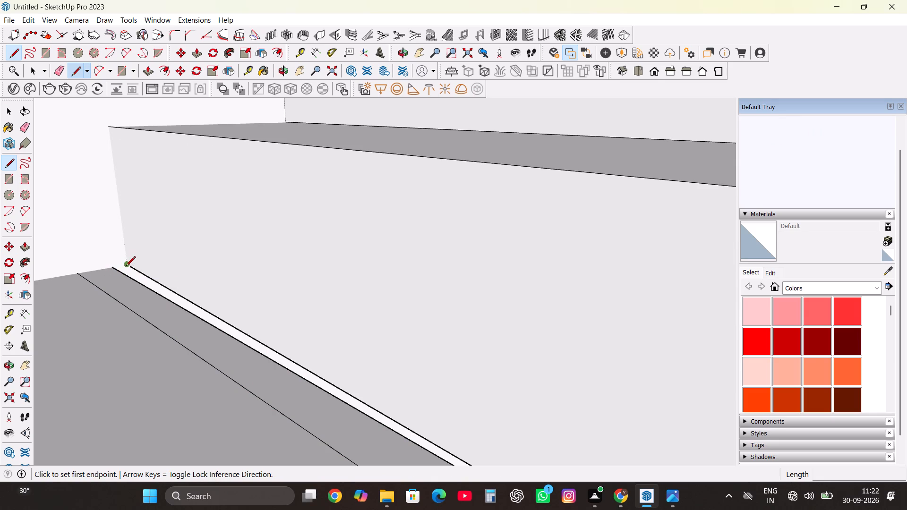
left_click(126, 267)
scroll(117, 271, "up", 10)
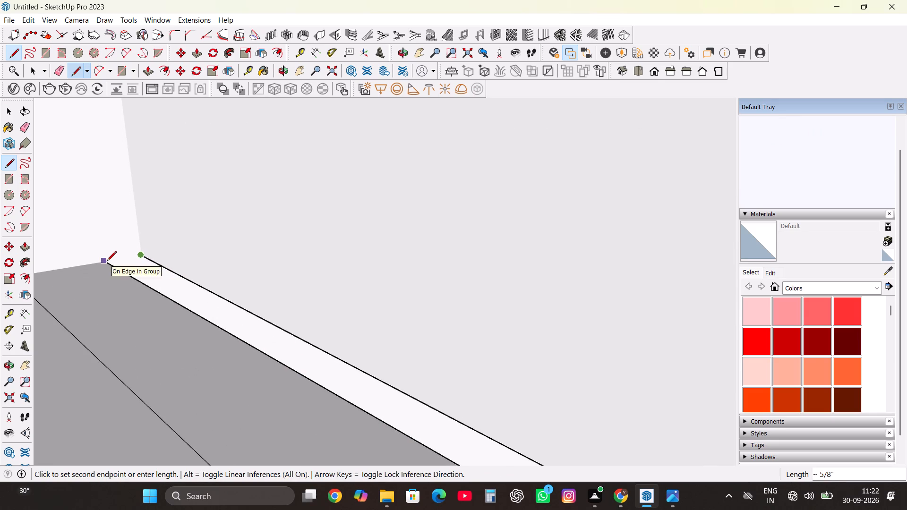
left_click(107, 262)
left_click(141, 256)
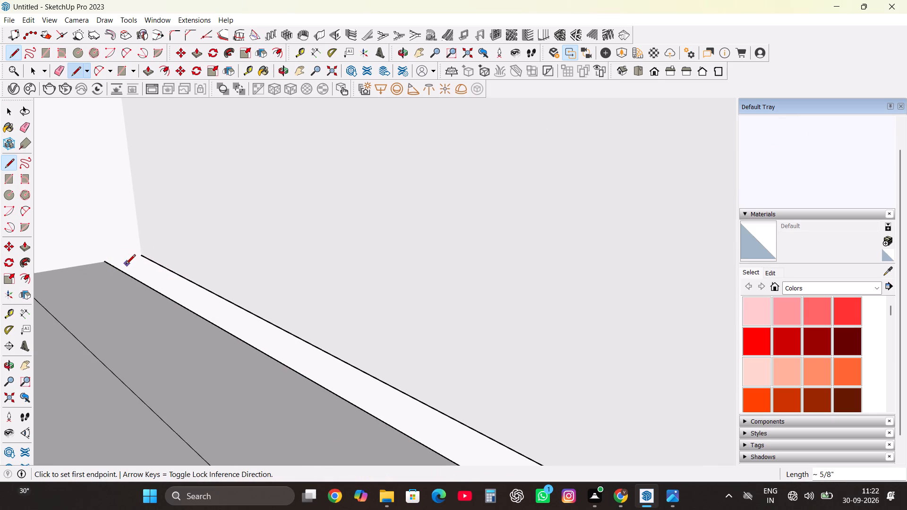
scroll(124, 271, "up", 9)
left_click(124, 280)
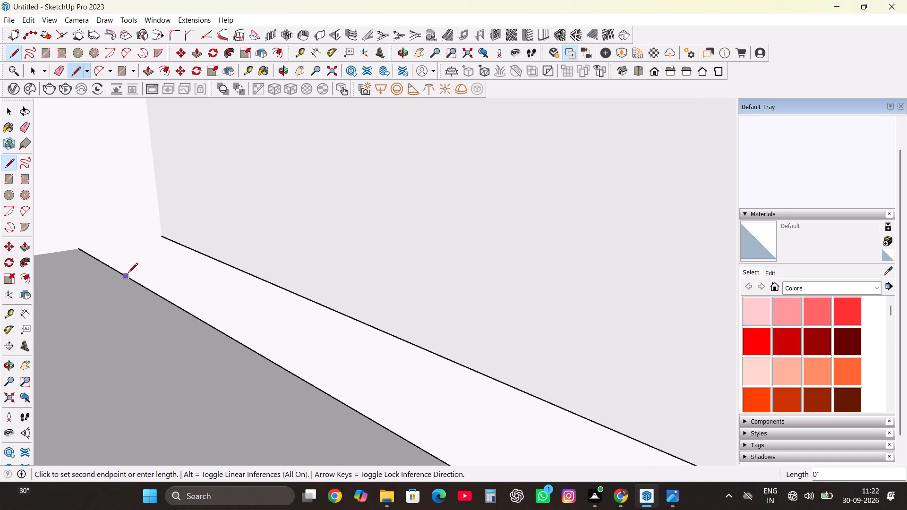
left_click(159, 238)
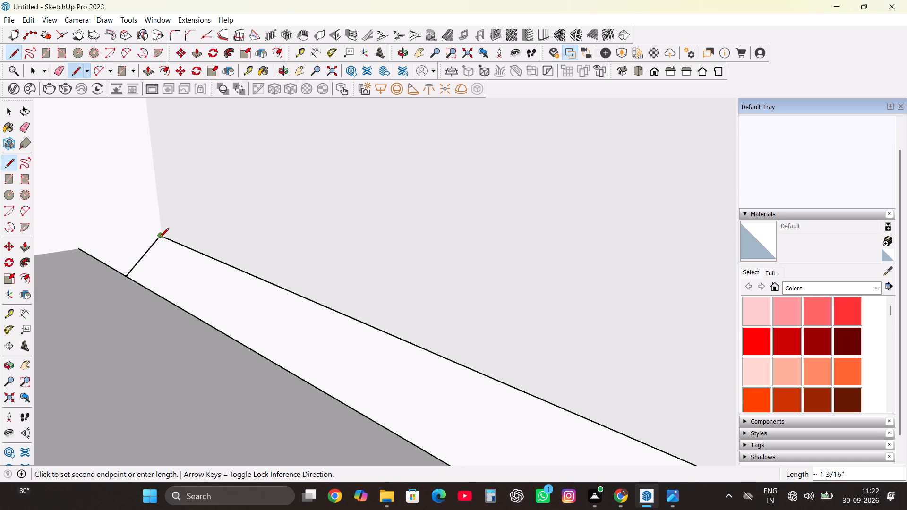
scroll(160, 238, "down", 14)
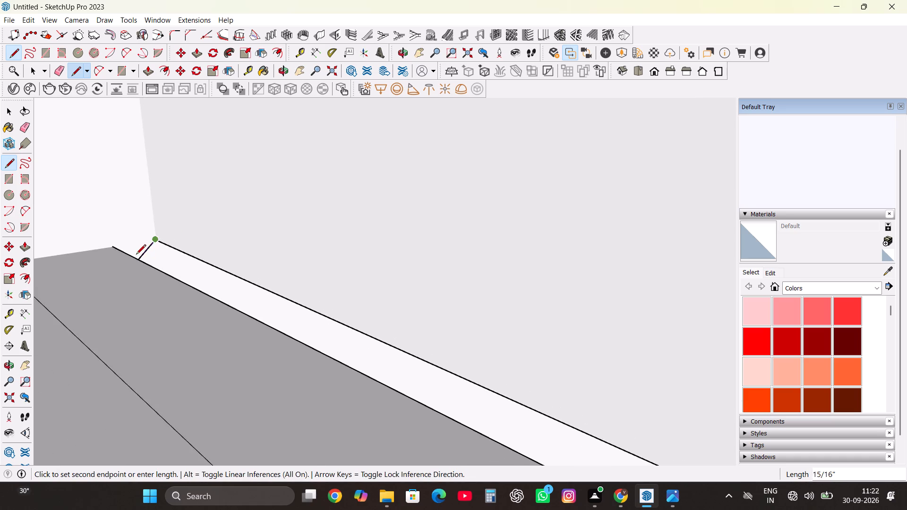
left_click(122, 247)
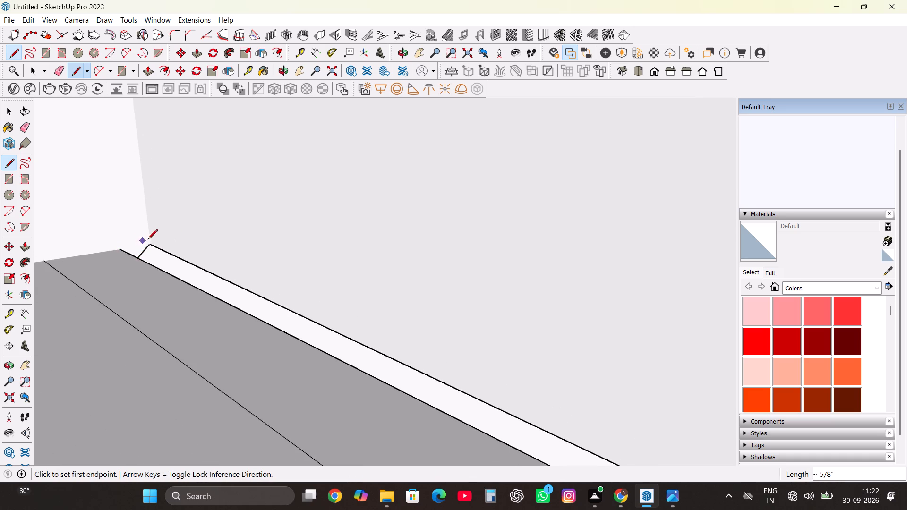
left_click(152, 240)
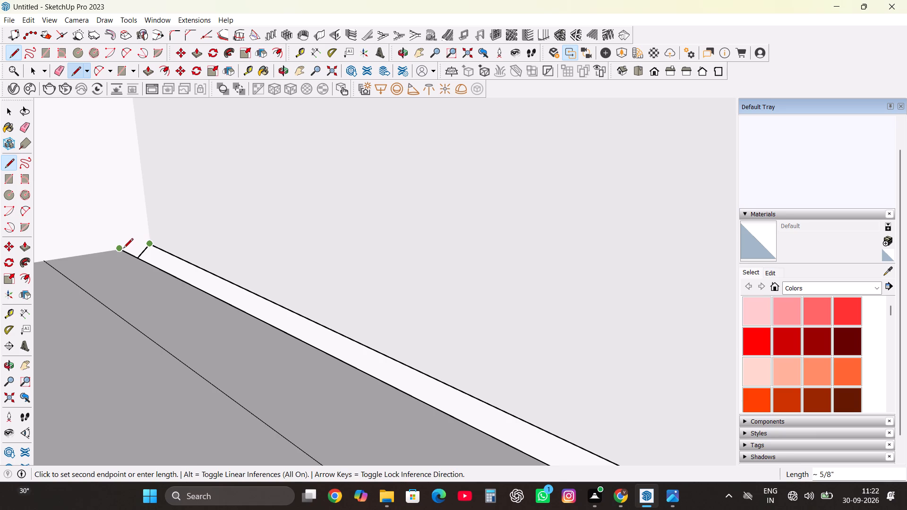
left_click(122, 249)
scroll(136, 264, "down", 5)
middle_click_drag(165, 280, 76, 289)
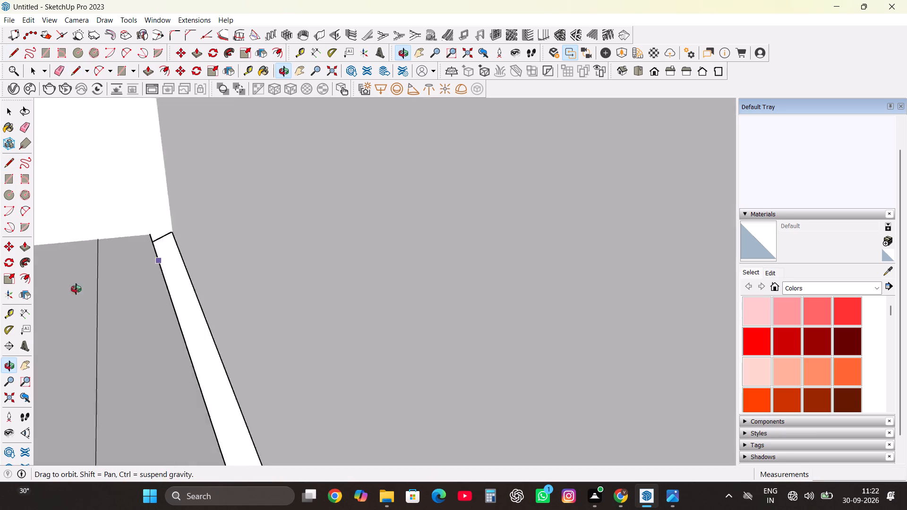
middle_click_drag(76, 289, 160, 259)
middle_click(160, 259)
scroll(178, 276, "down", 9)
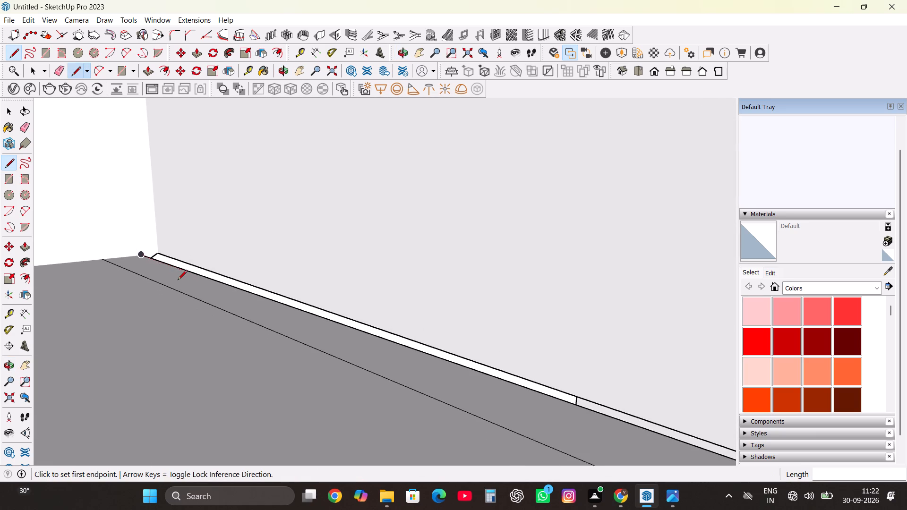
scroll(180, 281, "down", 8)
middle_click_drag(295, 295, 225, 348)
middle_click(225, 348)
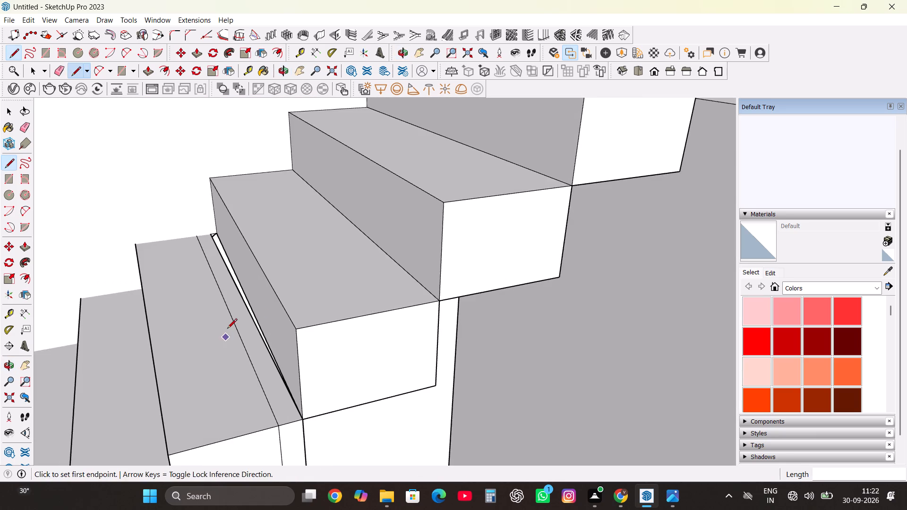
key("space")
Examine the whole house model from the front and from above.
scroll(278, 268, "down", 20)
scroll(278, 268, "down", 14)
key("space")
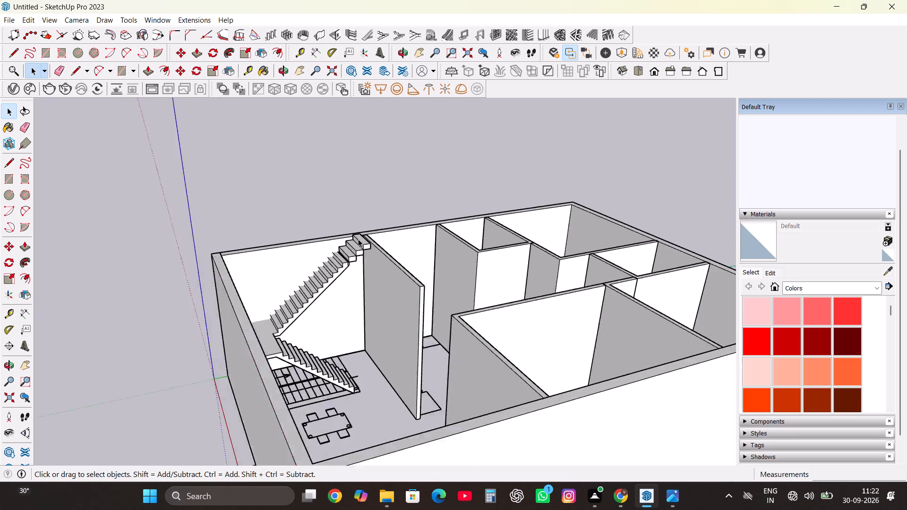
scroll(358, 239, "down", 8)
double_click(358, 215)
middle_click_drag(300, 290, 555, 217)
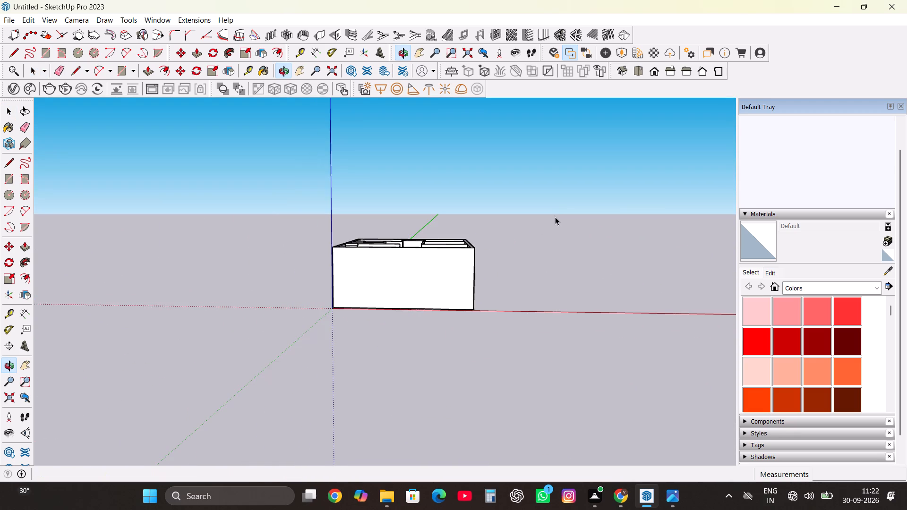
scroll(453, 255, "up", 7)
scroll(448, 307, "down", 8)
middle_click_drag(394, 289, 427, 387)
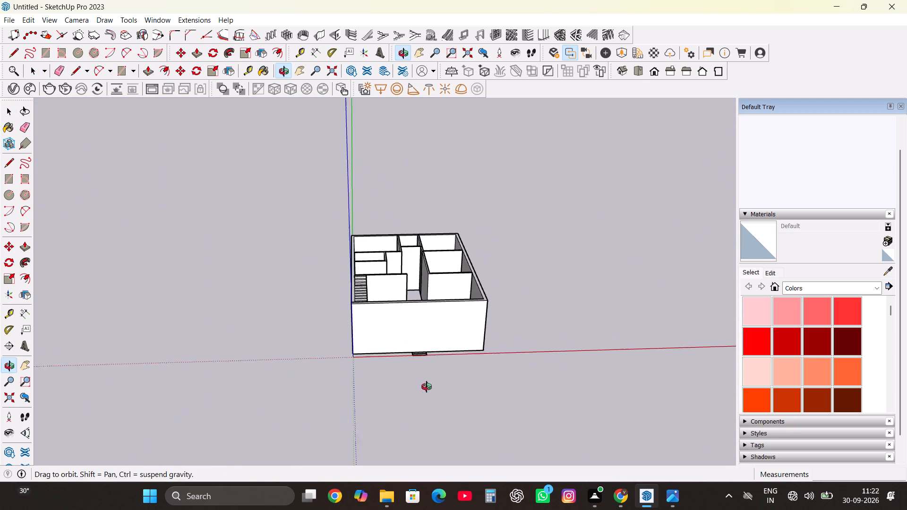
middle_click_drag(427, 387, 426, 391)
middle_click_drag(424, 389, 421, 383)
Copy the outer walls and the staircase pieces straight up, placing their bottom corner on the top corner of the existing outer walls.
scroll(418, 293, "up", 7)
scroll(423, 353, "down", 5)
left_click(449, 349)
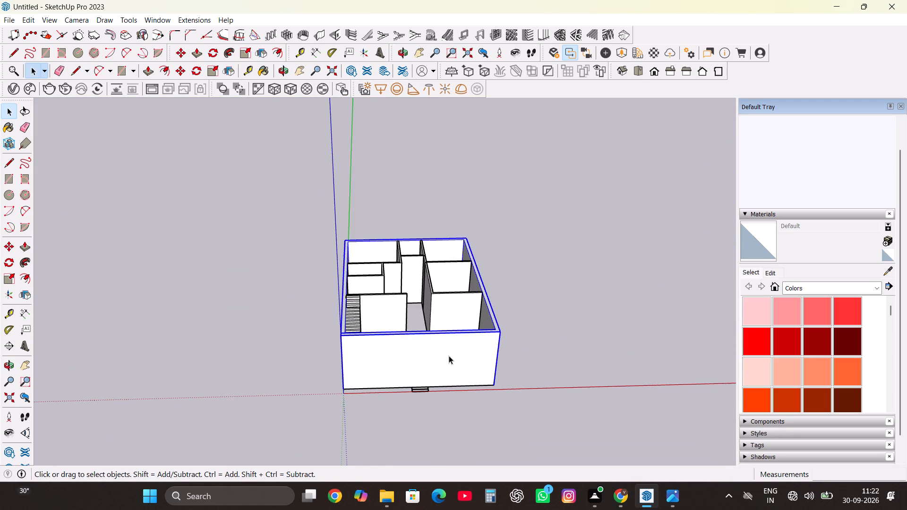
scroll(445, 351, "down", 5)
middle_click_drag(448, 351, 388, 319)
scroll(374, 333, "up", 3)
left_click(375, 322)
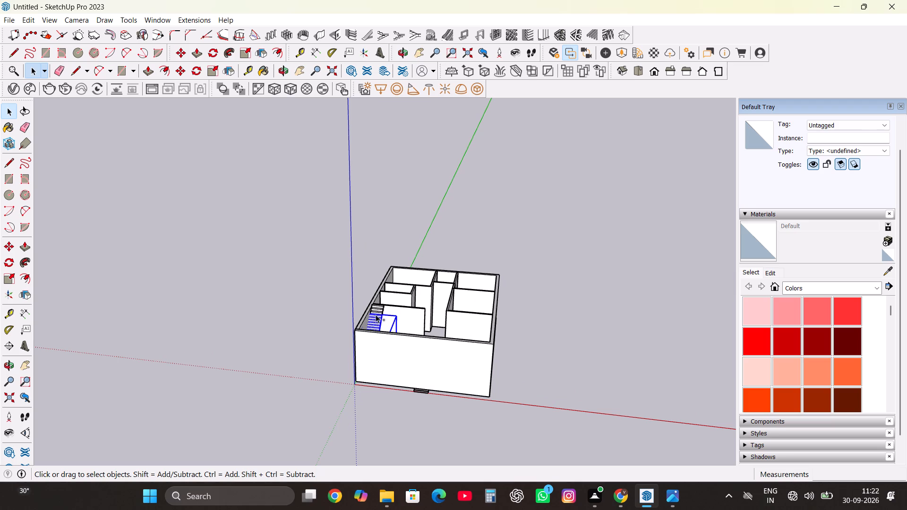
left_click(376, 312, "ctrl")
left_click(375, 305, "ctrl")
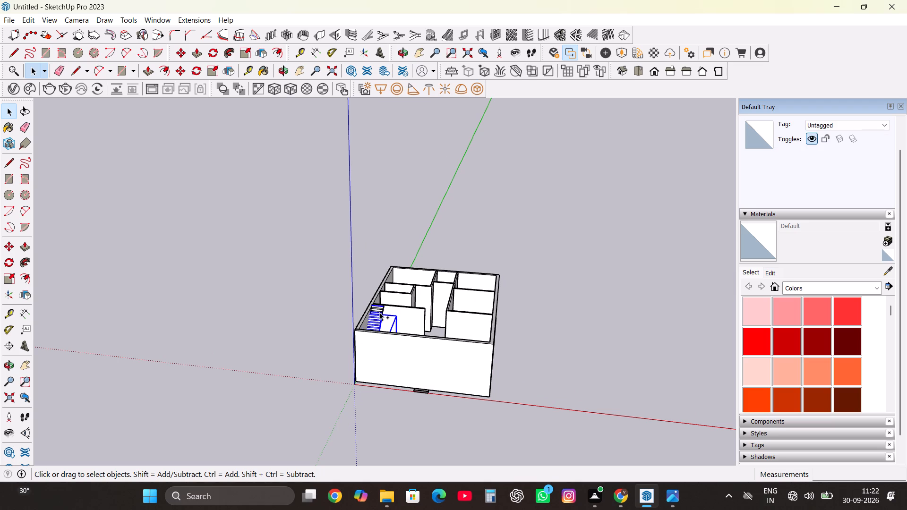
left_click(378, 308, "ctrl")
double_click(379, 310, "ctrl")
left_click(355, 343, "ctrl")
left_click(359, 342, "ctrl")
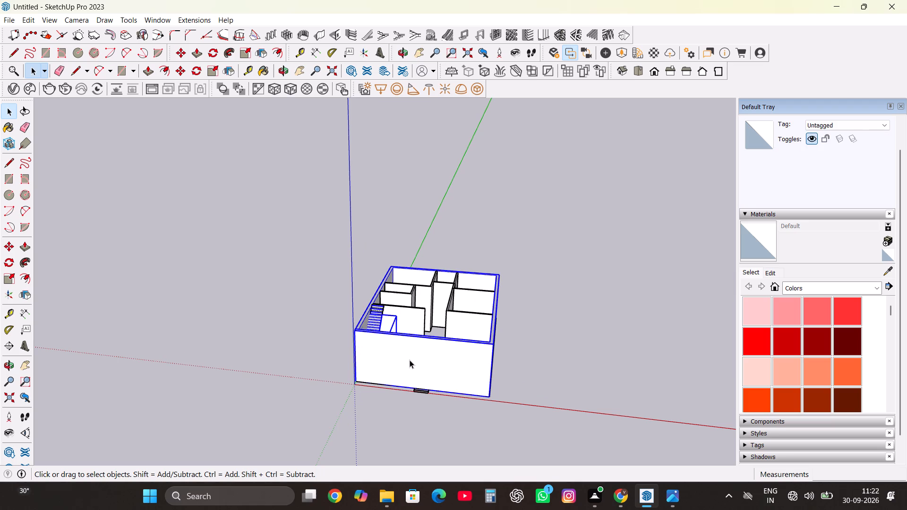
scroll(410, 362, "up", 3)
key("m")
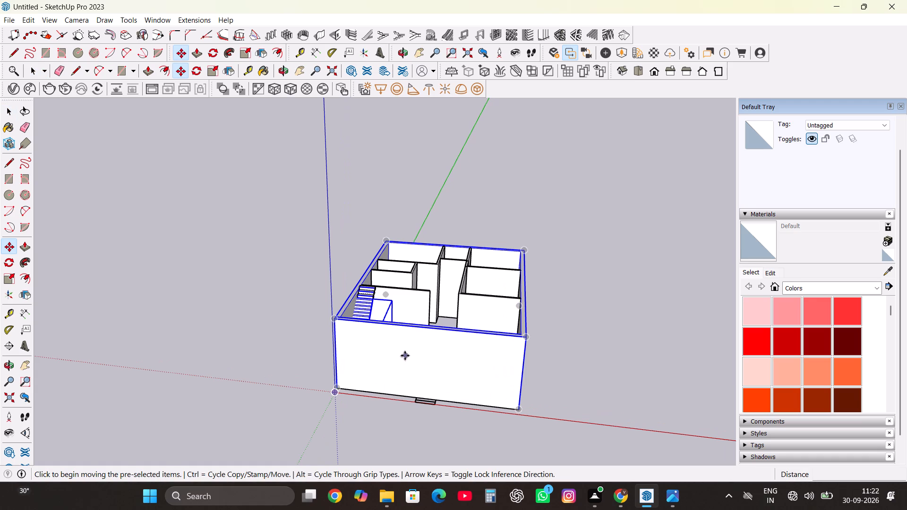
left_click(338, 389)
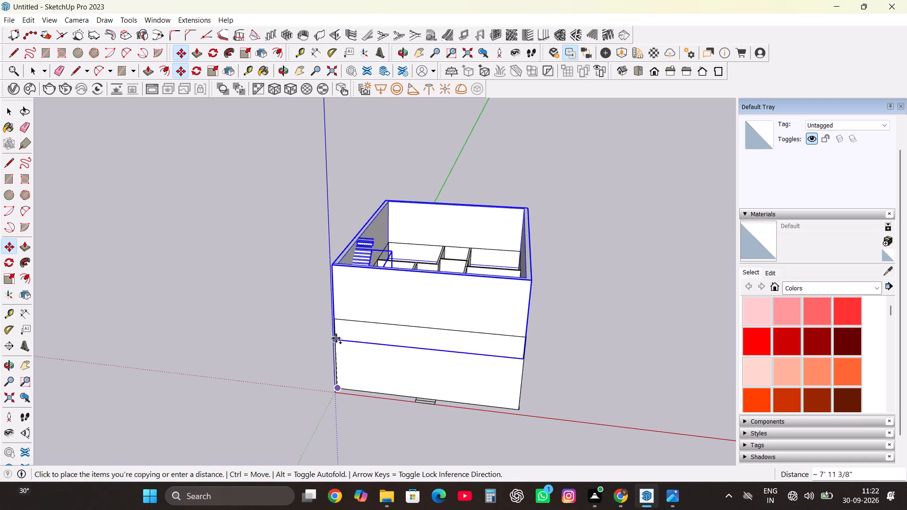
left_click(336, 320)
key("space")
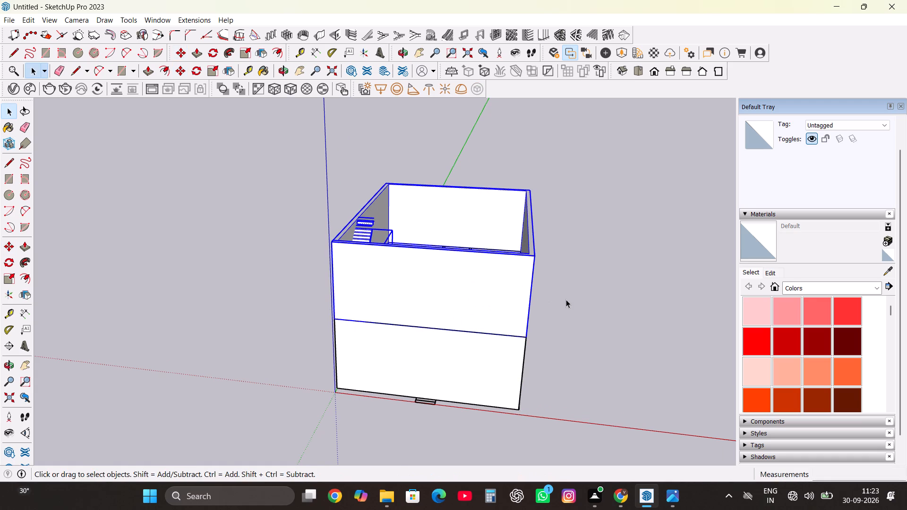
double_click(566, 299)
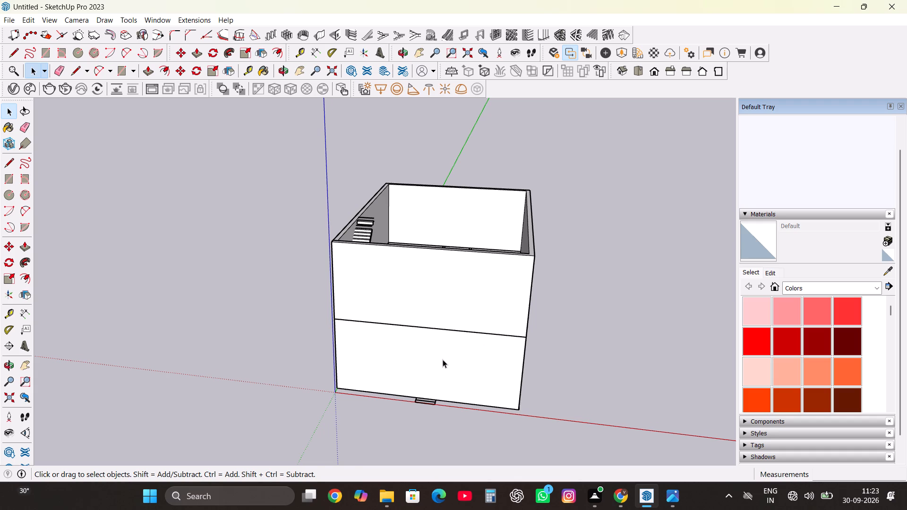
Draw a rectangle across the underside of the house, from one outer wall corner to the diagonally opposite one.
scroll(442, 360, "down", 2)
scroll(406, 335, "up", 2)
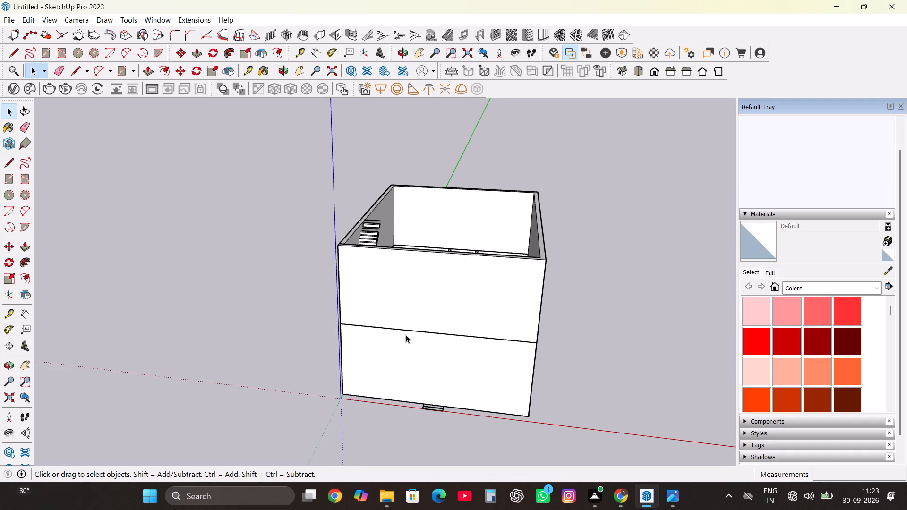
scroll(406, 335, "up", 1)
middle_click_drag(412, 335, 328, 277)
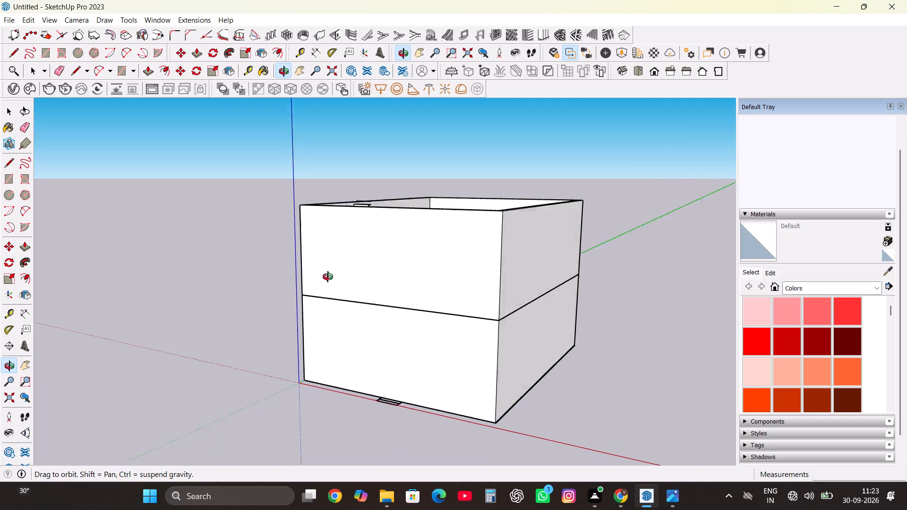
middle_click_drag(328, 277, 477, 263)
scroll(294, 221, "up", 1)
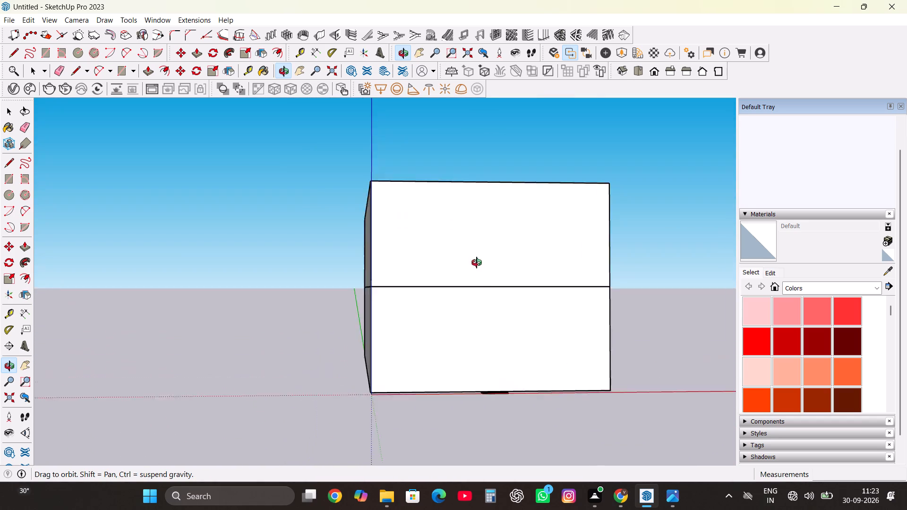
middle_click_drag(477, 263, 392, 106)
scroll(404, 256, "up", 2)
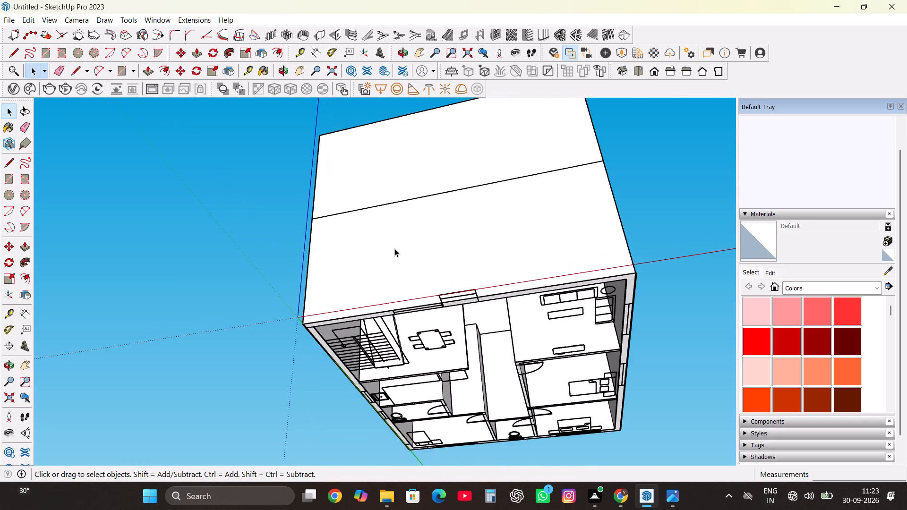
scroll(308, 231, "down", 3)
type("re")
key("Escape")
key("Escape")
key("Escape")
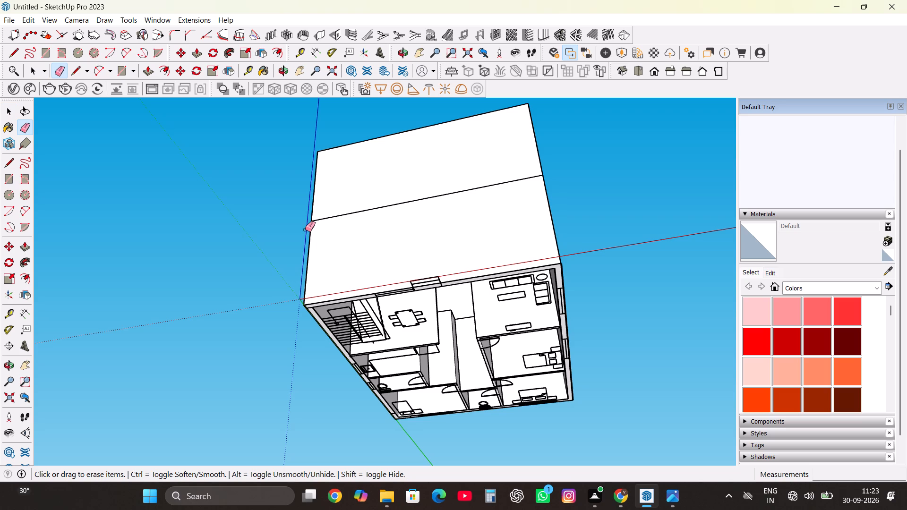
key("r")
scroll(309, 315, "up", 3)
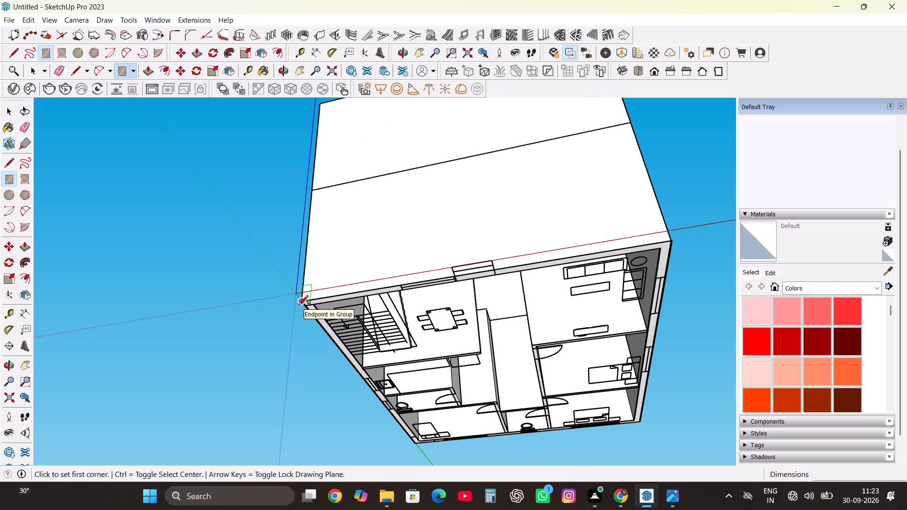
left_click(303, 303)
scroll(302, 301, "down", 4)
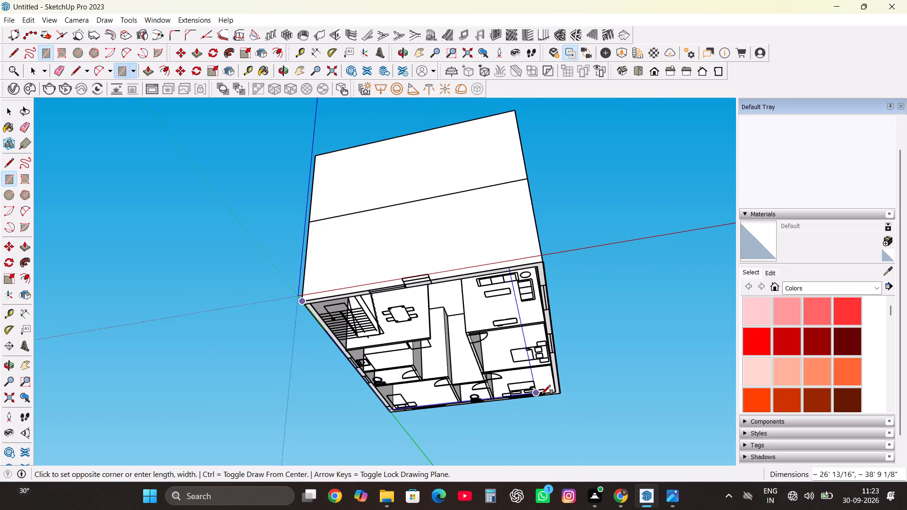
left_click(560, 392)
scroll(538, 390, "up", 3)
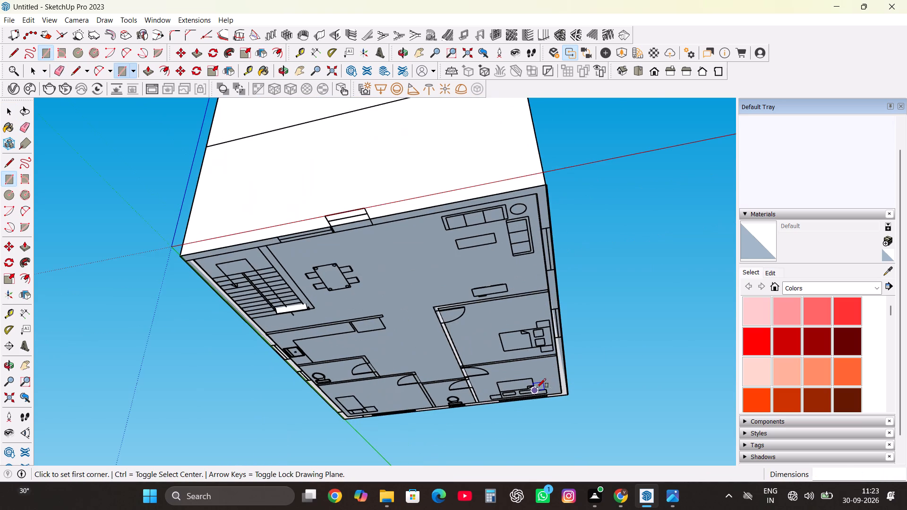
Push/Pull the rectangular base face downward by 6" to form a floor slab under the house.
key("space")
left_click(422, 307)
key("p")
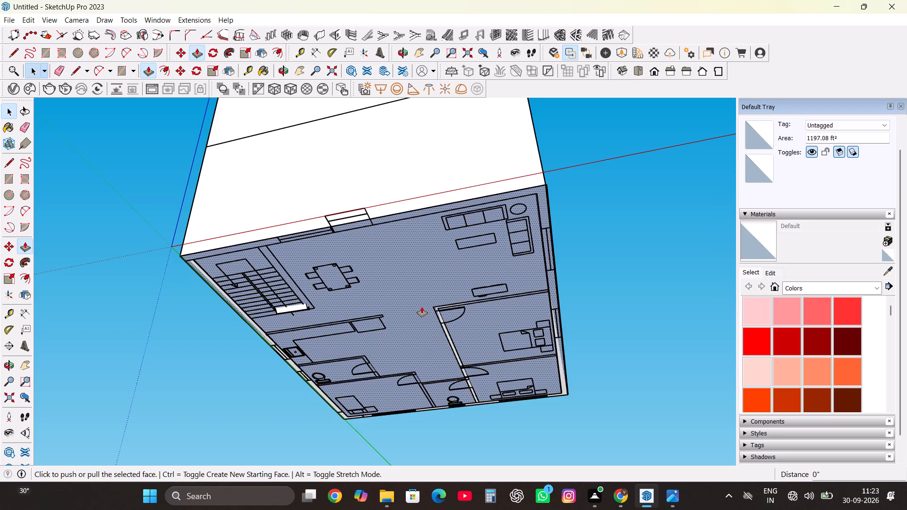
left_click_drag(422, 307, 429, 330)
key("6")
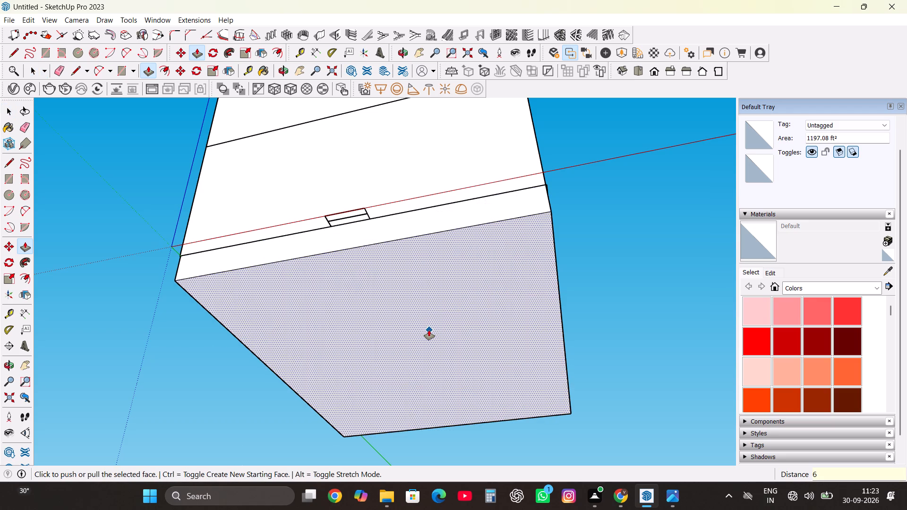
key("shift+quotedbl")
key("Return")
scroll(434, 333, "down", 4)
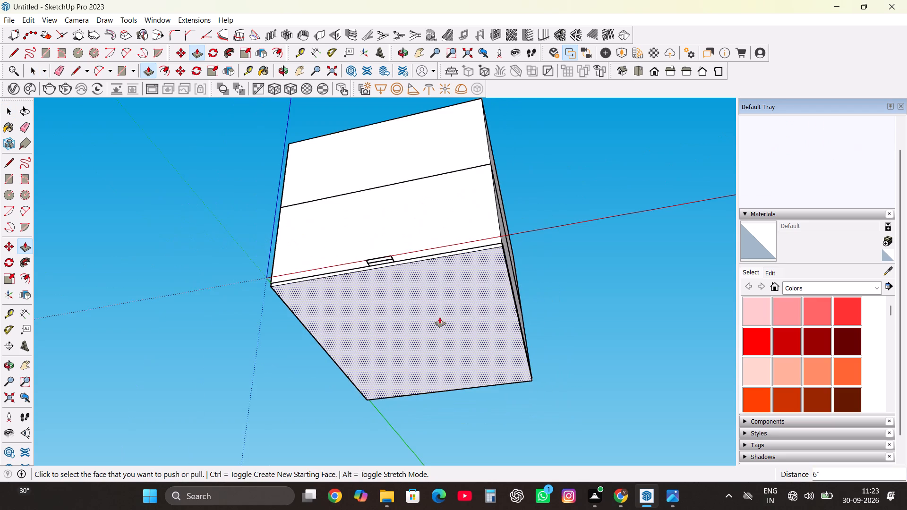
middle_click_drag(442, 303, 427, 482)
key("space")
double_click(582, 305)
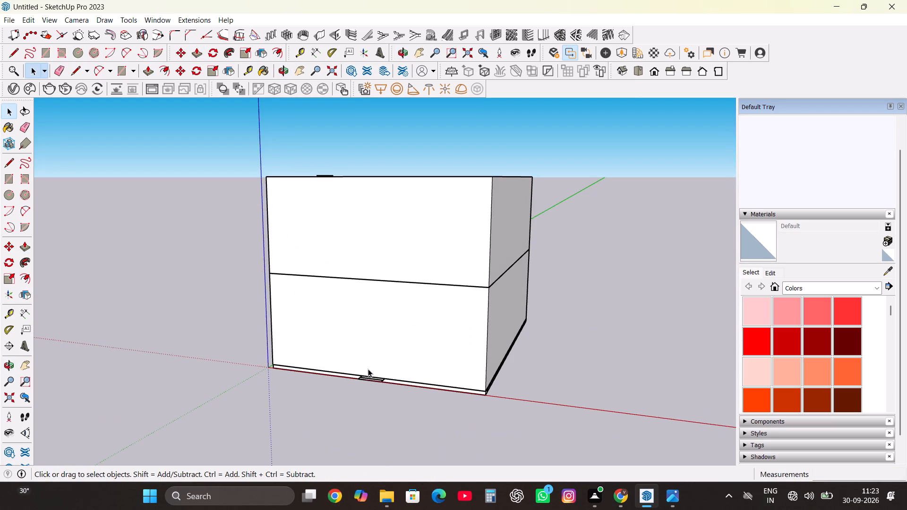
Examine the base slab edge from outside and the stacked staircase flights and rooms inside both storeys.
middle_click_drag(363, 368, 498, 403)
middle_click(498, 403)
scroll(375, 368, "up", 6)
middle_click_drag(323, 422, 348, 411)
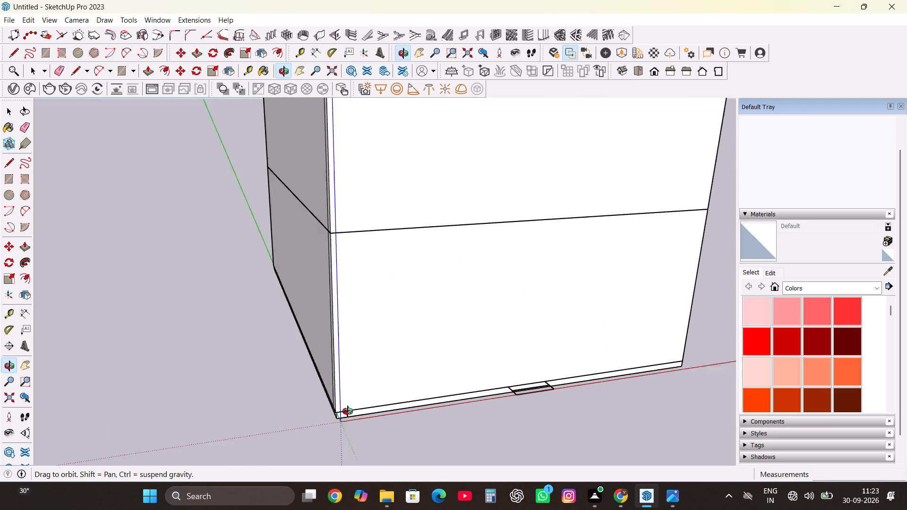
middle_click_drag(348, 411, 547, 330)
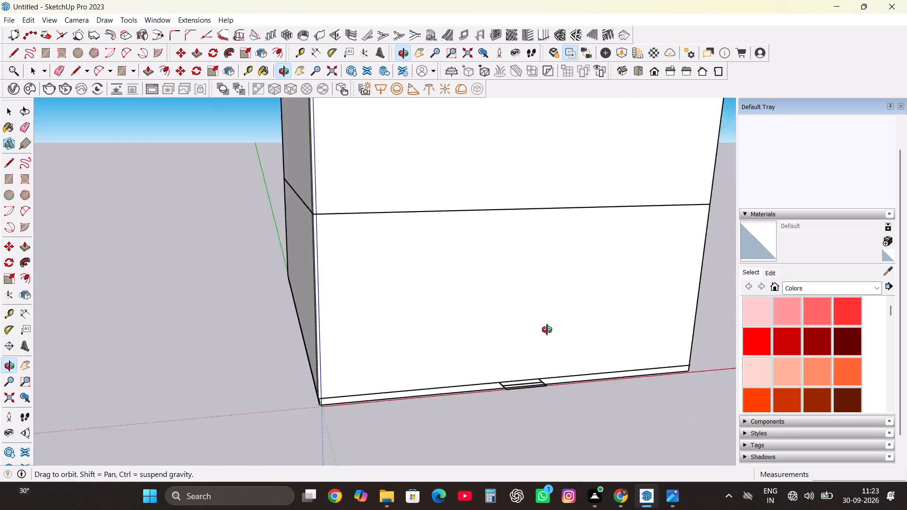
middle_click_drag(547, 330, 272, 429)
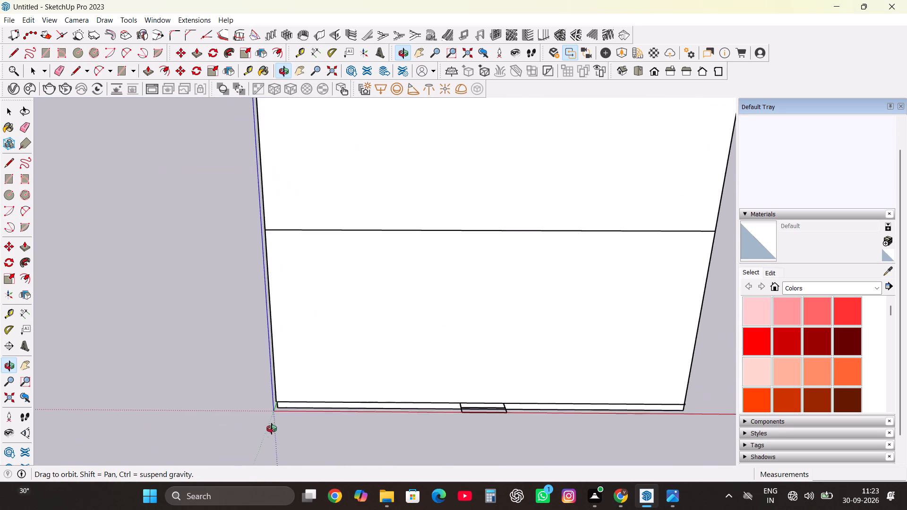
middle_click_drag(272, 429, 271, 429)
scroll(278, 434, "down", 9)
middle_click_drag(286, 425, 210, 477)
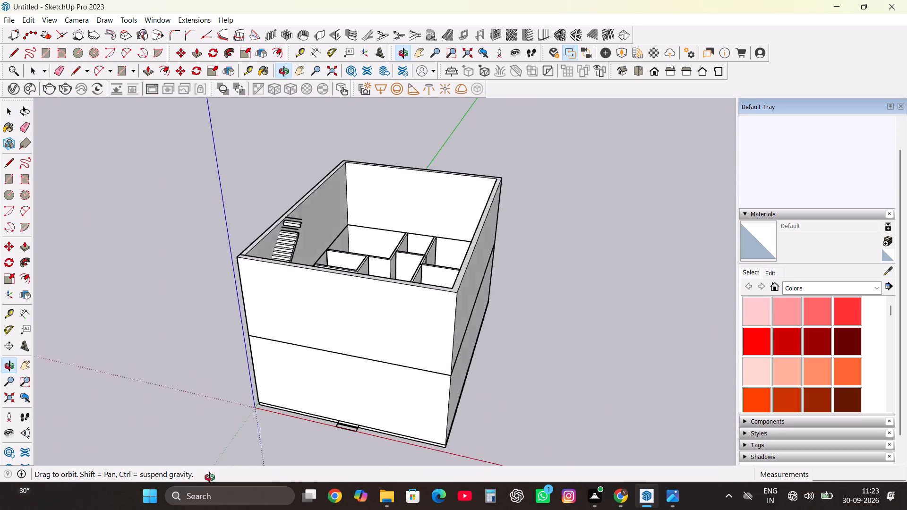
middle_click_drag(210, 477, 188, 487)
scroll(272, 246, "up", 16)
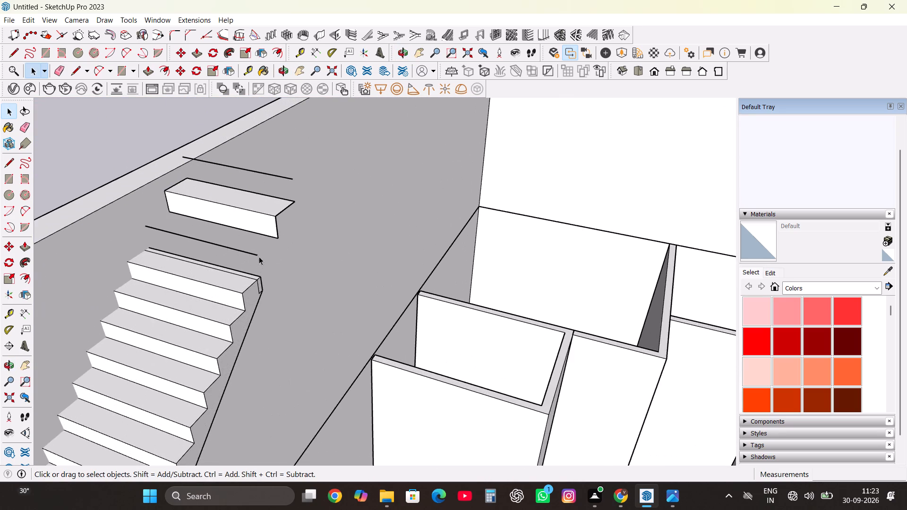
scroll(257, 258, "up", 2)
scroll(260, 274, "down", 16)
middle_click_drag(268, 281, 256, 284)
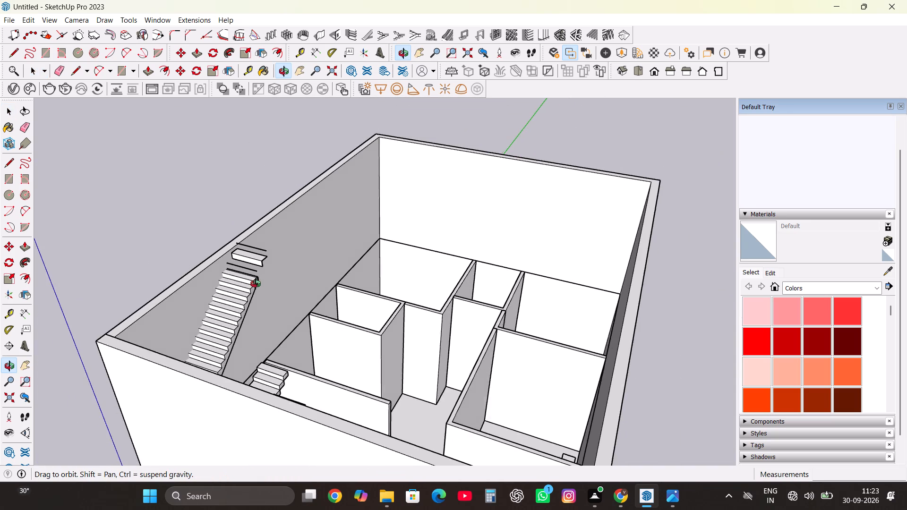
middle_click_drag(256, 284, 98, 283)
scroll(179, 272, "up", 8)
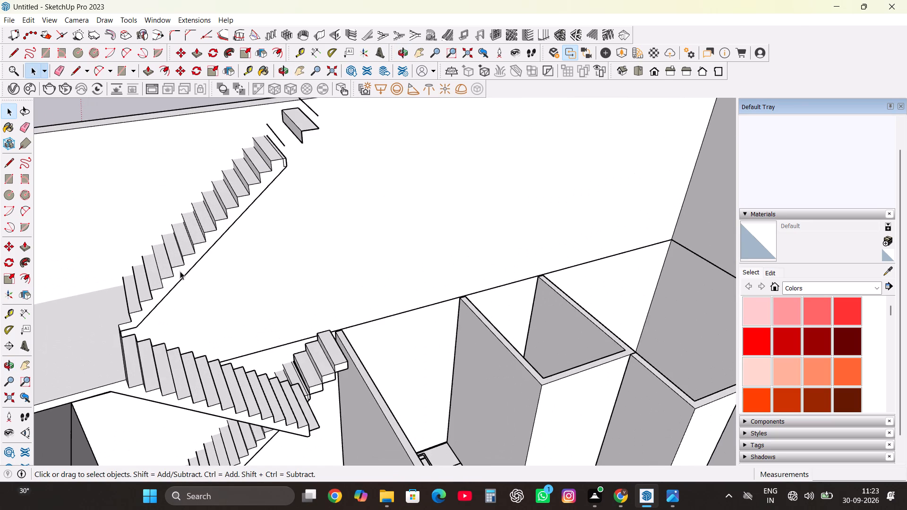
scroll(334, 231, "down", 7)
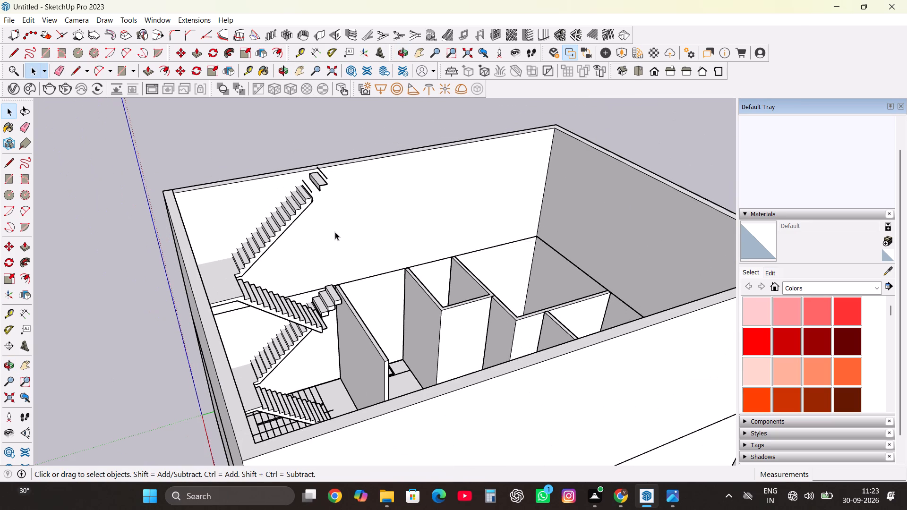
scroll(395, 234, "down", 7)
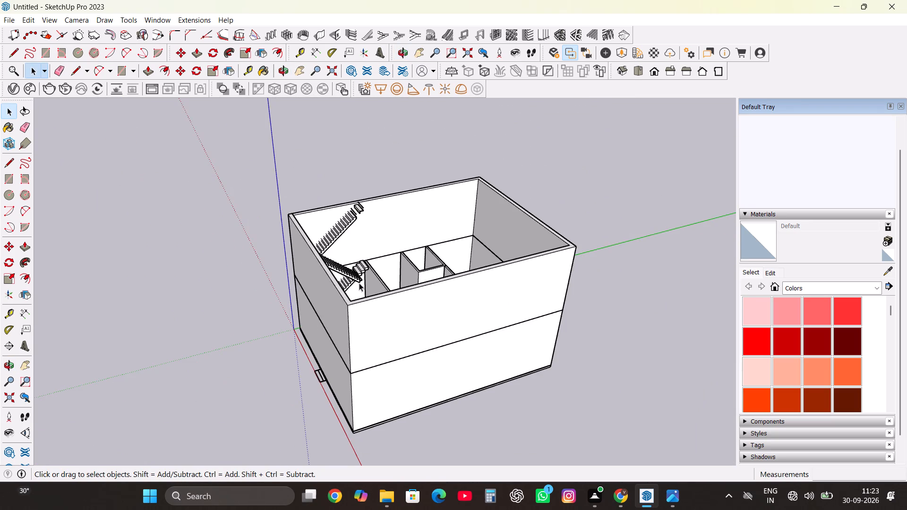
Draw a vertical rectangle about 8' 11" by 12' 4" on the upper front wall, from the top corner beside the staircase.
middle_click_drag(342, 295, 572, 170)
scroll(412, 253, "up", 4)
scroll(321, 275, "up", 2)
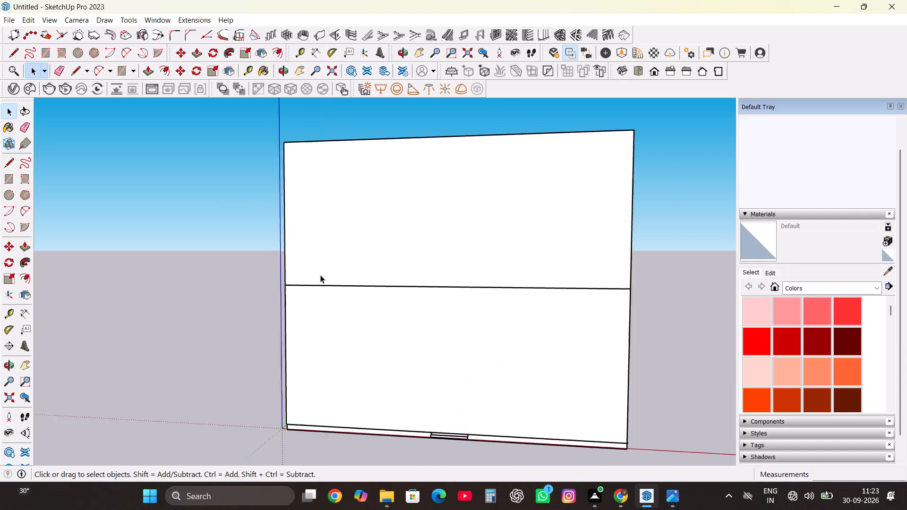
scroll(320, 275, "up", 1)
scroll(320, 273, "down", 2)
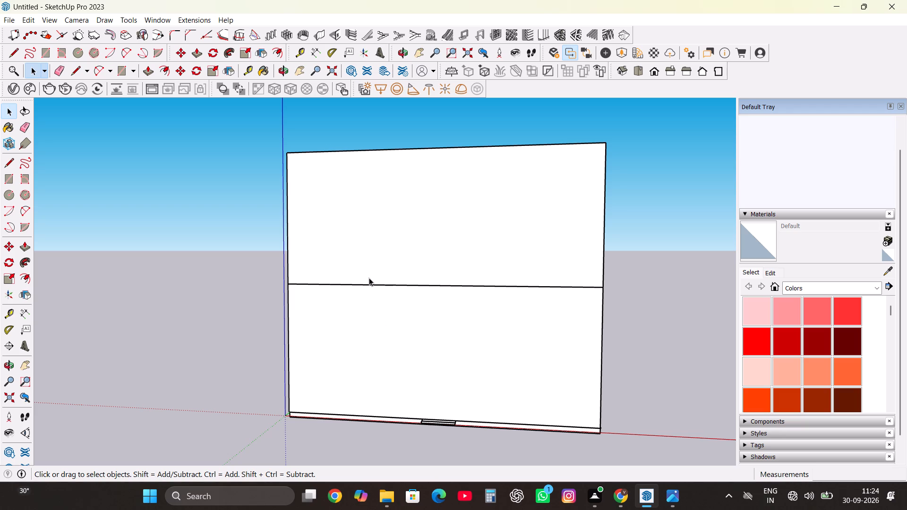
key("r")
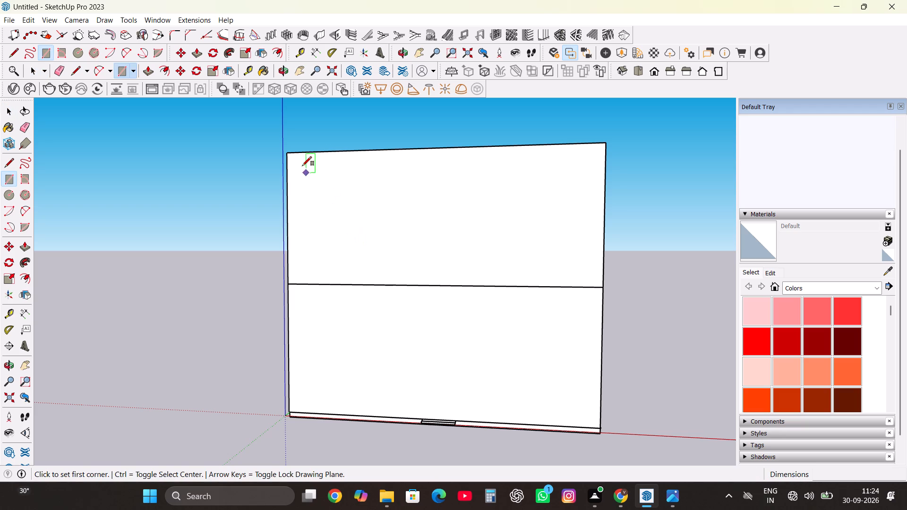
left_click(289, 153)
scroll(349, 225, "down", 8)
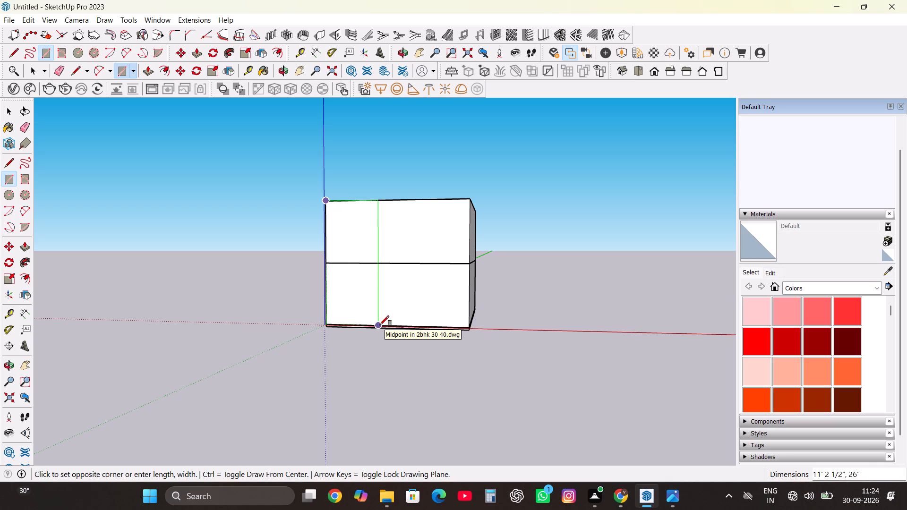
scroll(380, 325, "up", 4)
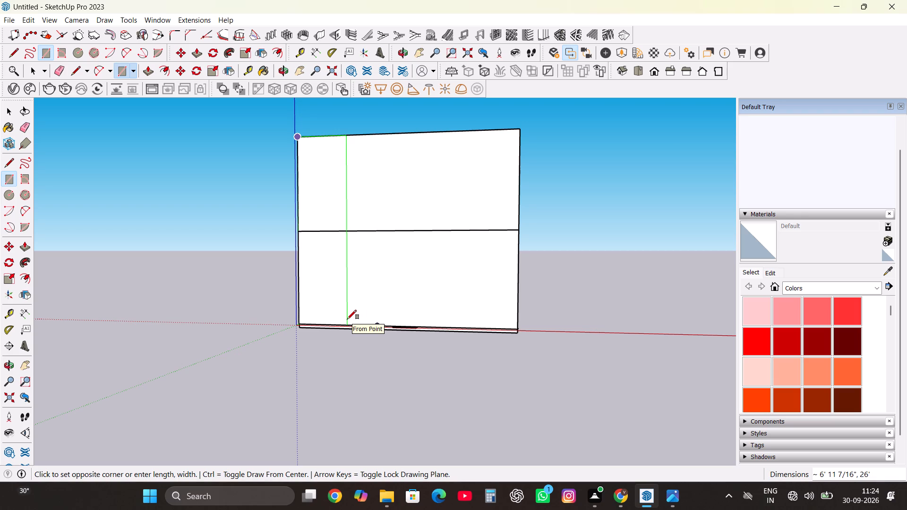
scroll(349, 320, "down", 3)
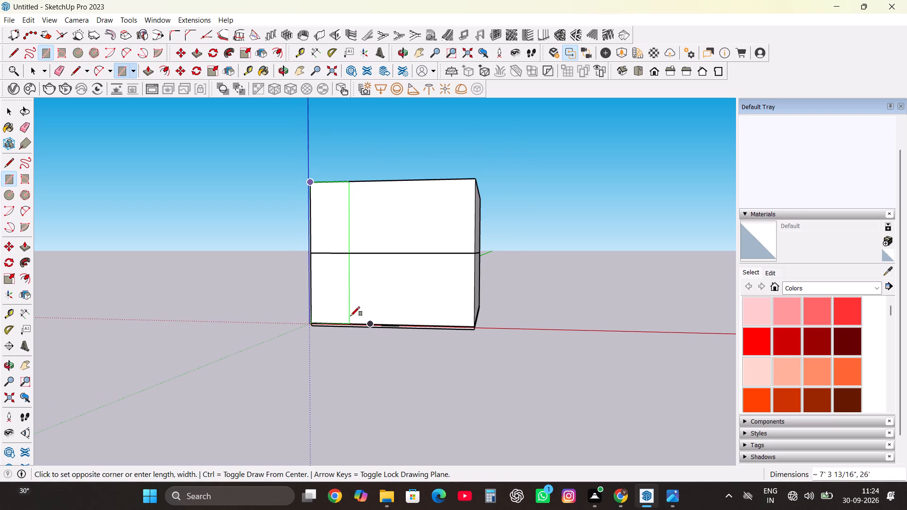
scroll(359, 312, "down", 1)
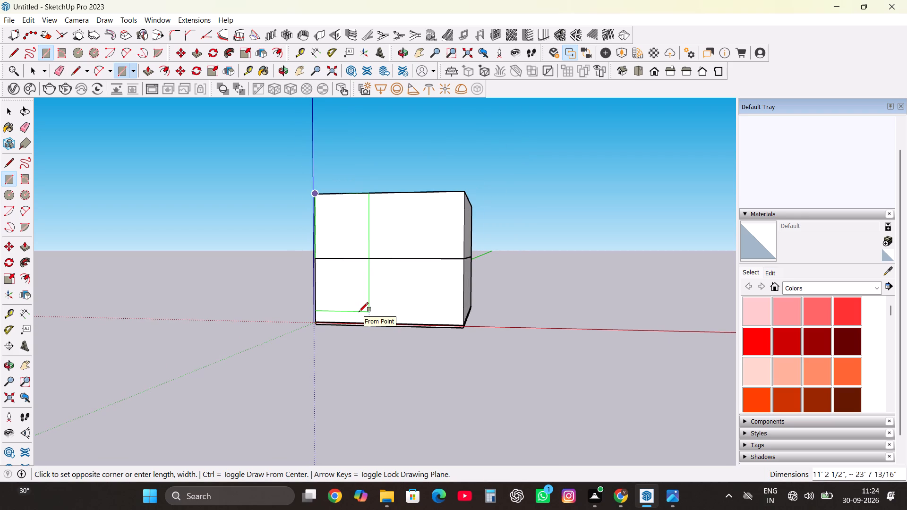
scroll(359, 312, "down", 2)
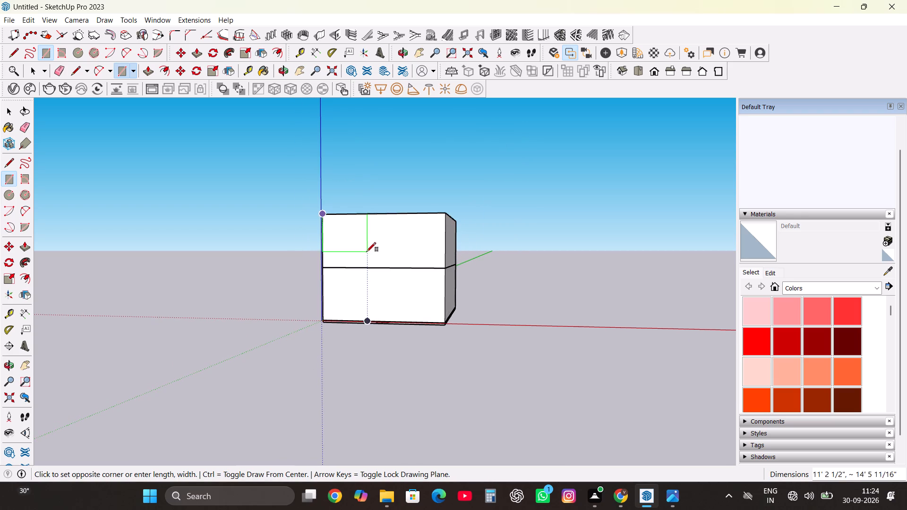
middle_click_drag(363, 259, 329, 449)
middle_click_drag(326, 443, 323, 429)
scroll(344, 273, "up", 8)
middle_click_drag(351, 278, 344, 292)
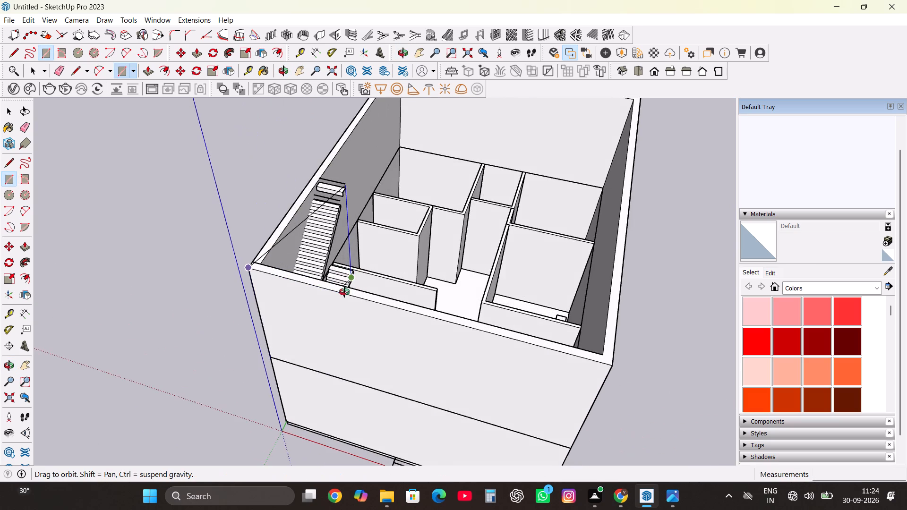
middle_click_drag(344, 292, 206, 368)
scroll(246, 346, "up", 4)
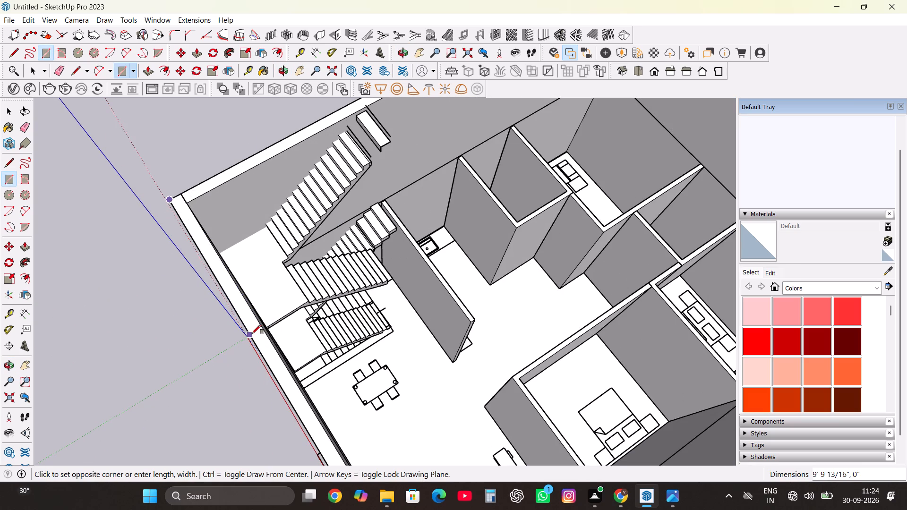
left_click(252, 334)
scroll(229, 348, "down", 2)
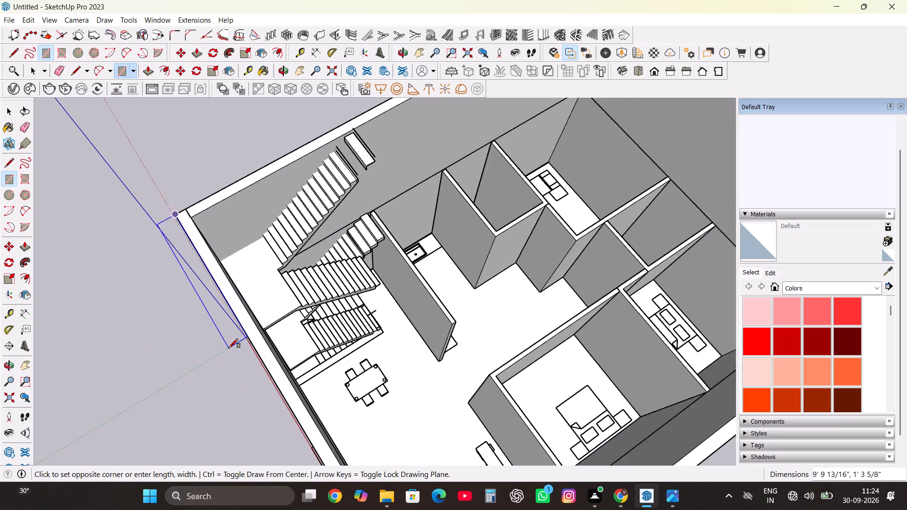
scroll(229, 348, "down", 1)
middle_click_drag(232, 346, 328, 216)
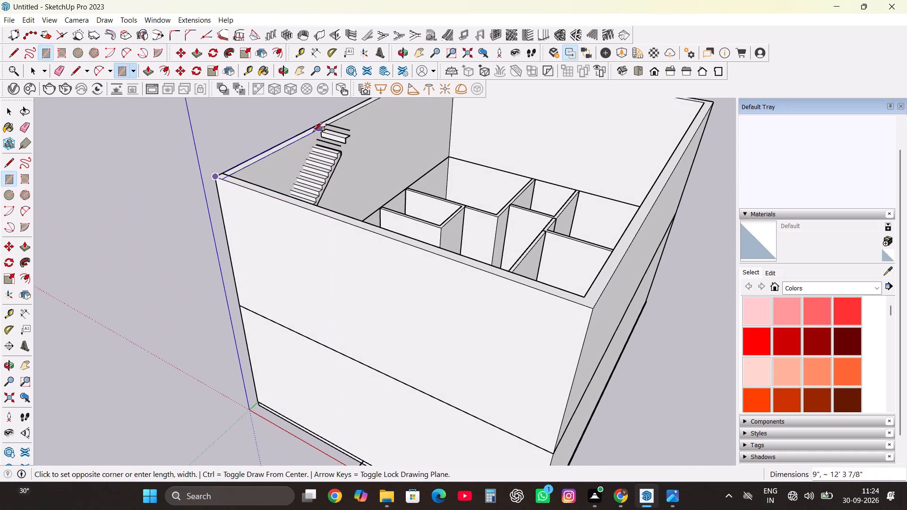
key("Up")
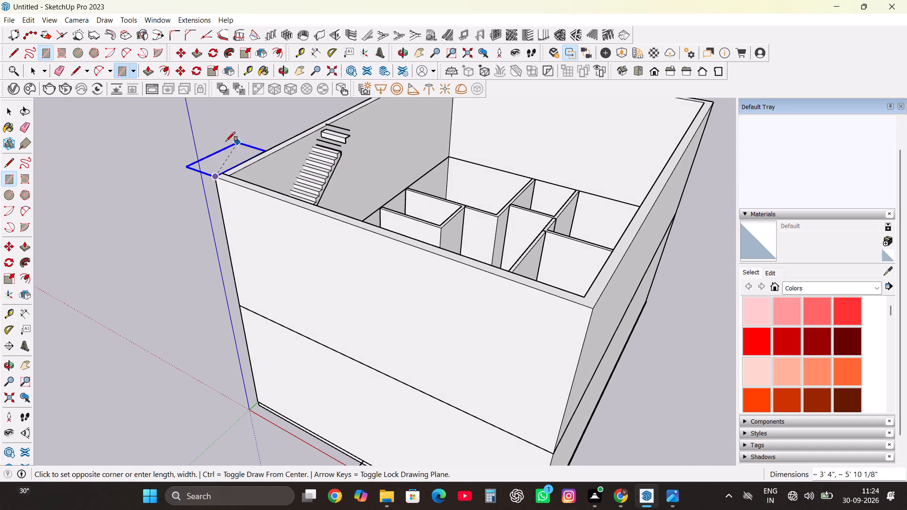
key("Right")
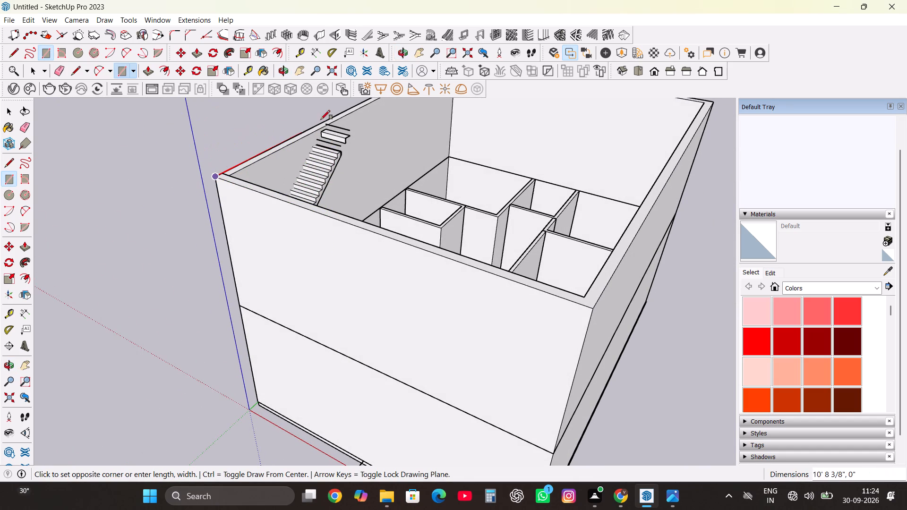
key("Down")
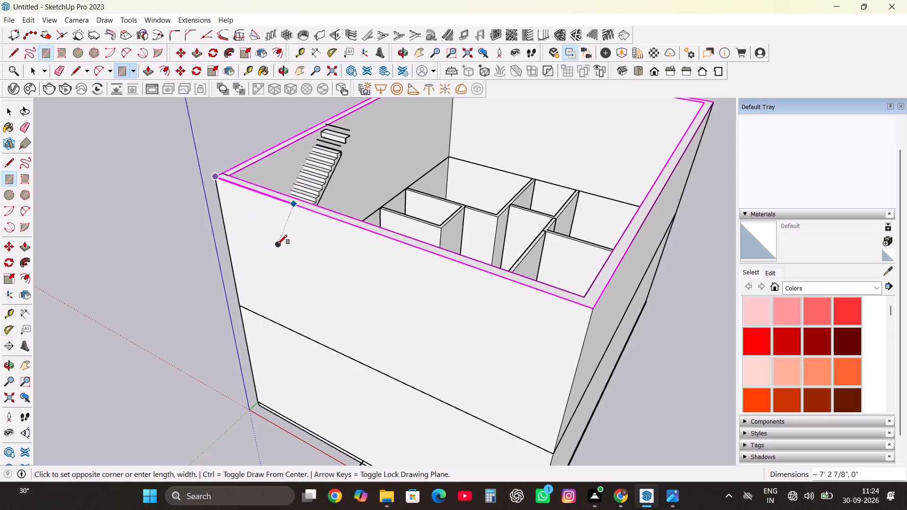
key("Left")
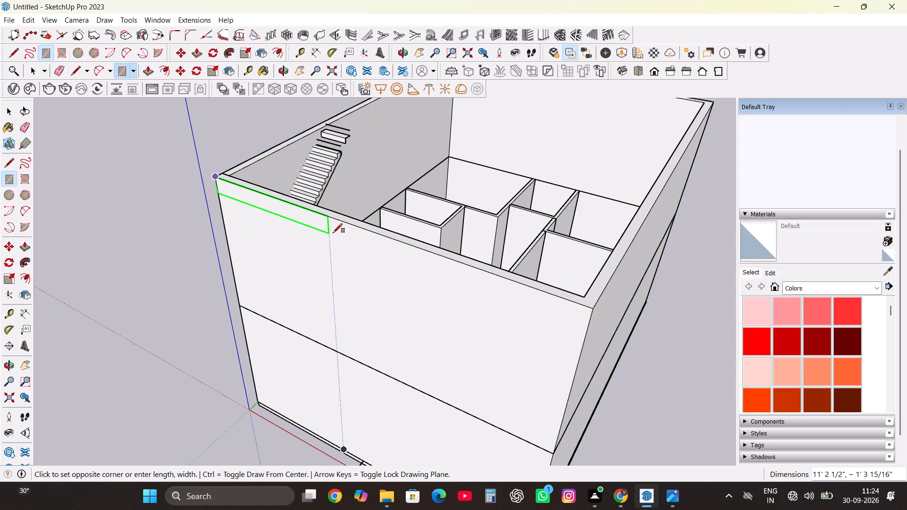
left_click(311, 214)
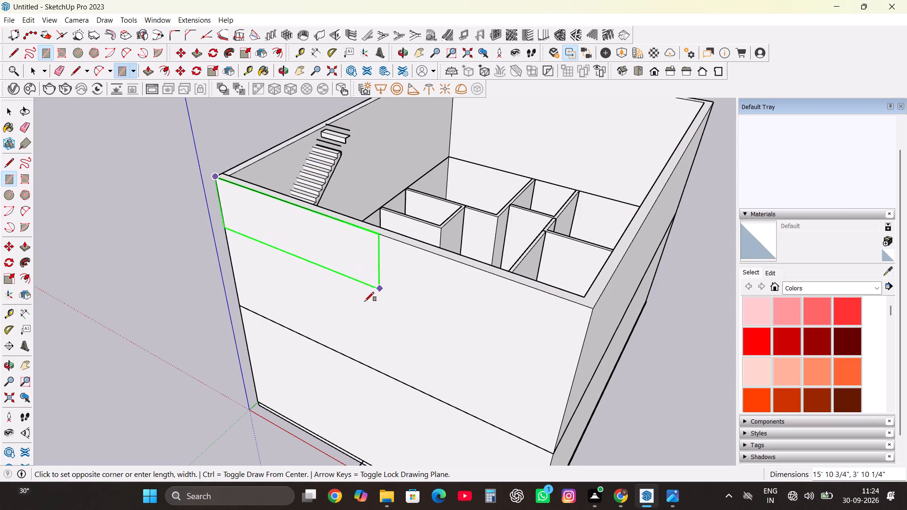
scroll(308, 316, "down", 4)
middle_click_drag(315, 309, 288, 344)
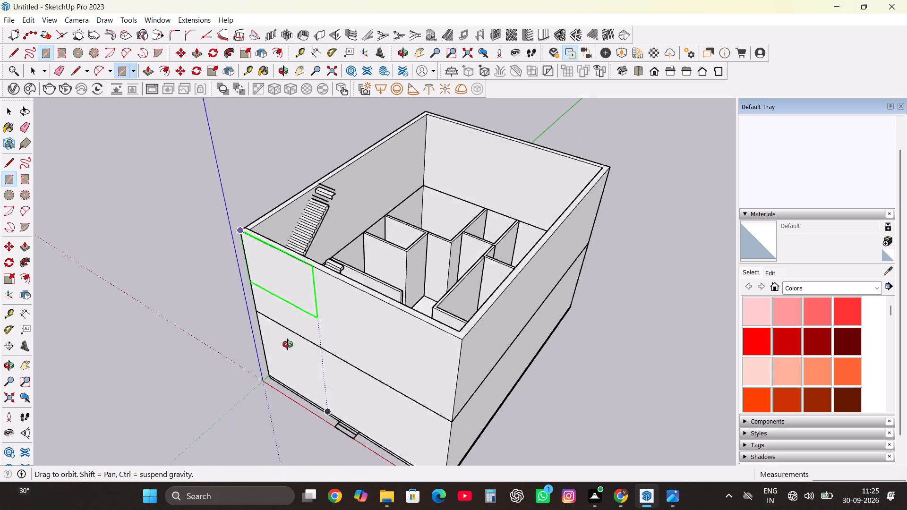
middle_click_drag(288, 344, 196, 413)
scroll(255, 311, "up", 5)
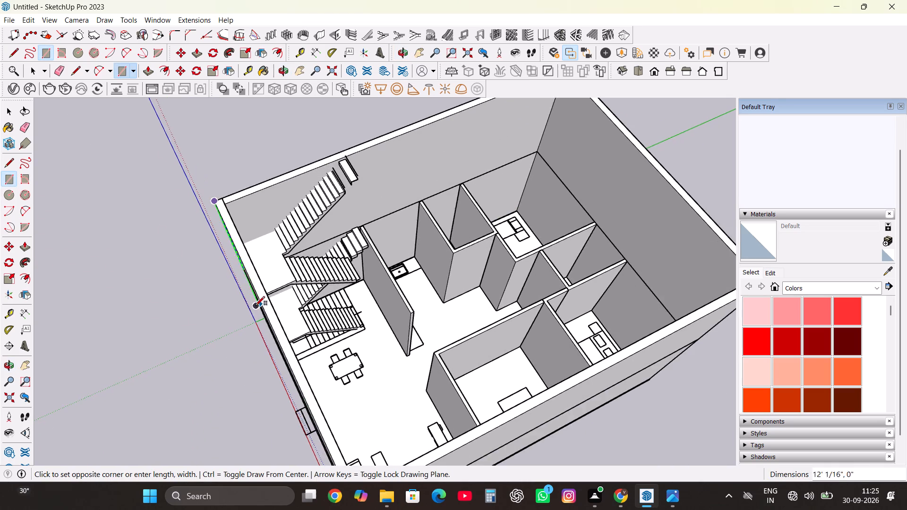
scroll(256, 306, "up", 2)
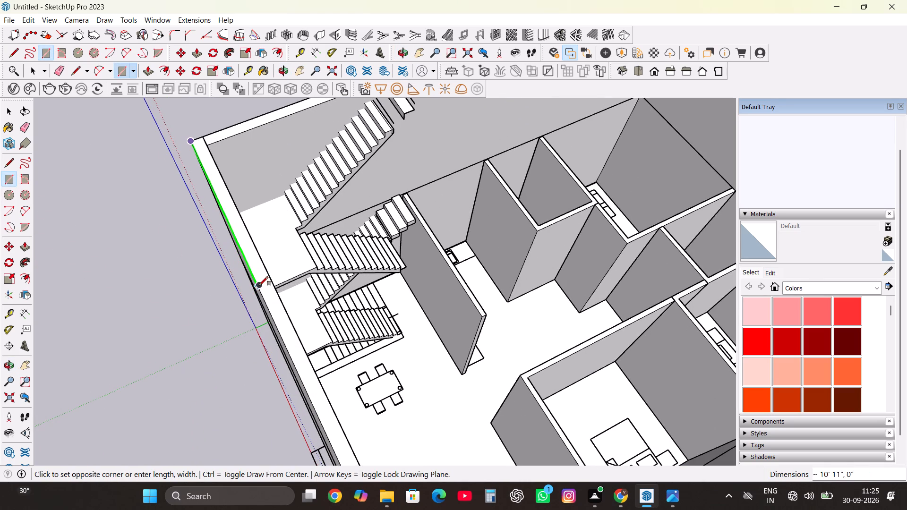
left_click(255, 282)
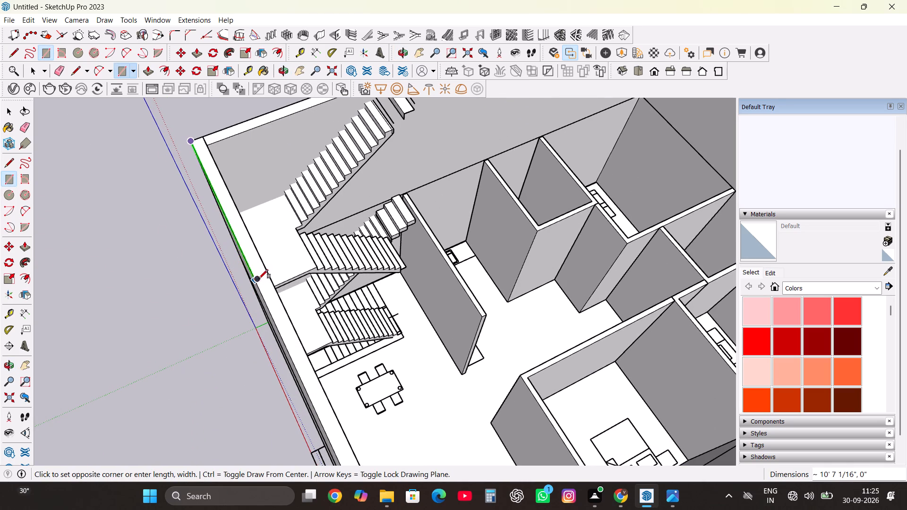
middle_click_drag(276, 297, 398, 183)
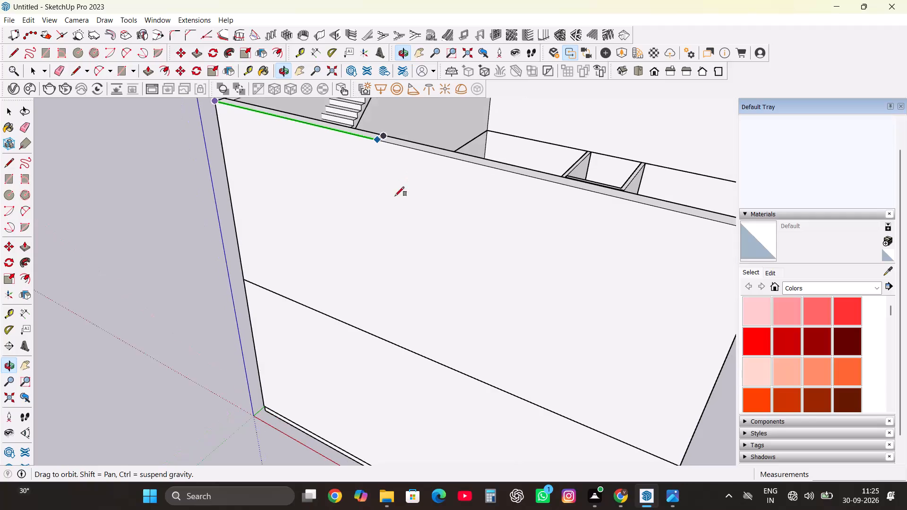
left_click(340, 312)
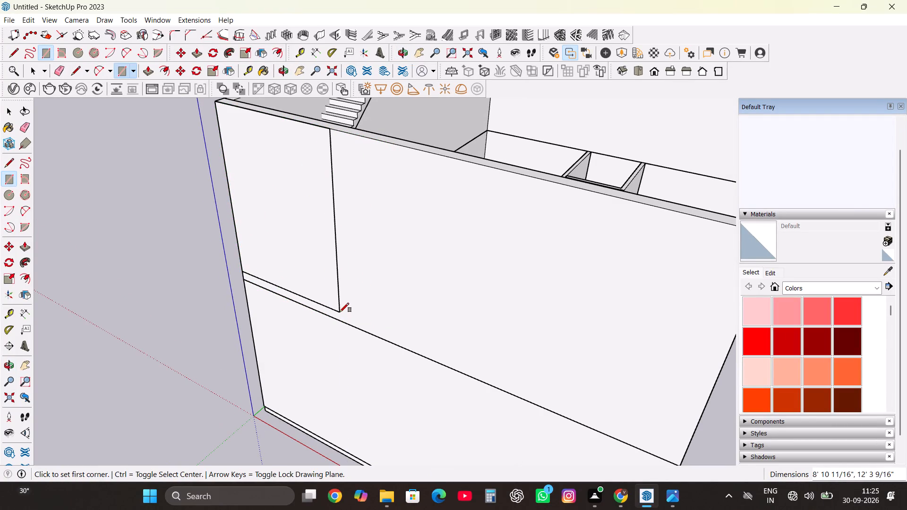
Copy the rectangular face straight up so its bottom corner sits on the front wall's top corner.
scroll(354, 298, "down", 4)
middle_click_drag(329, 313, 389, 232)
scroll(378, 269, "up", 3)
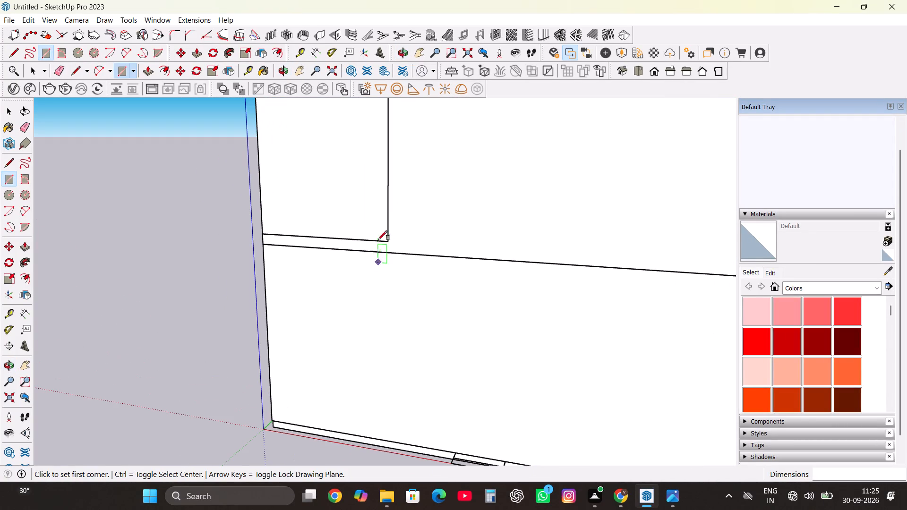
key("space")
left_click(377, 216)
scroll(364, 275, "down", 5)
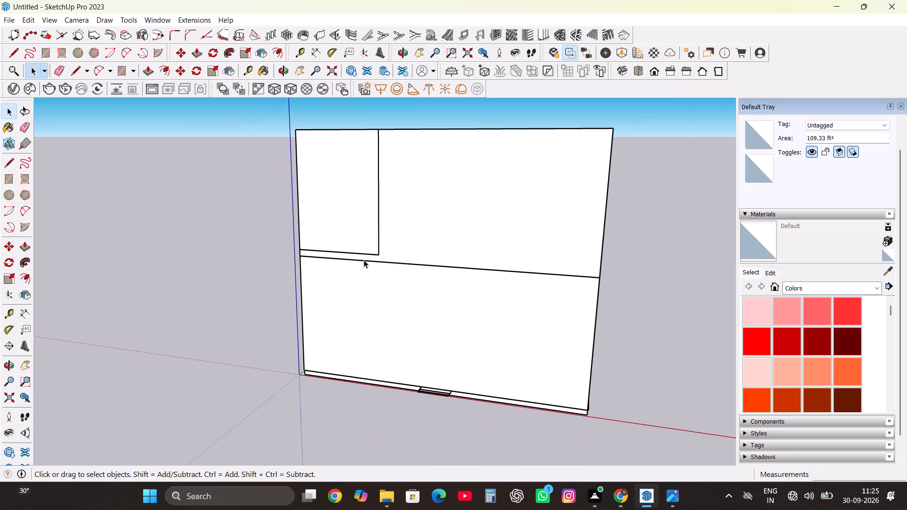
key("m")
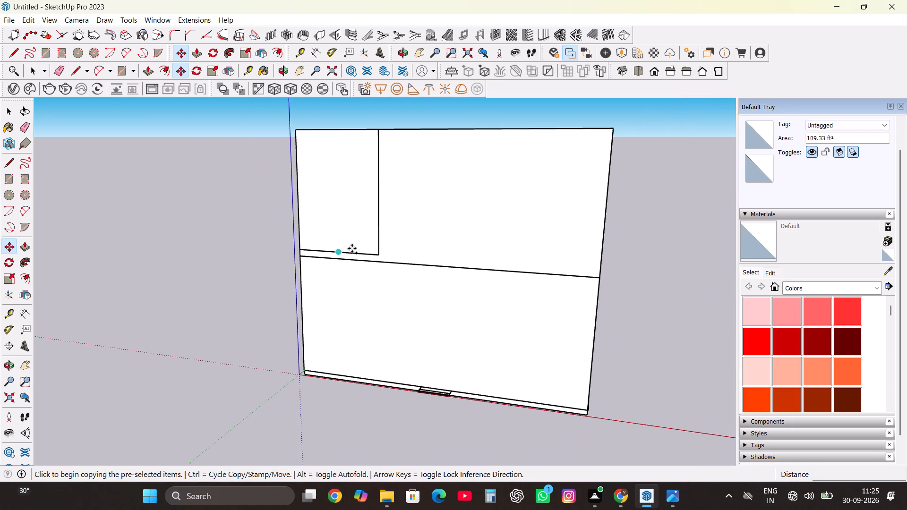
left_click(302, 251)
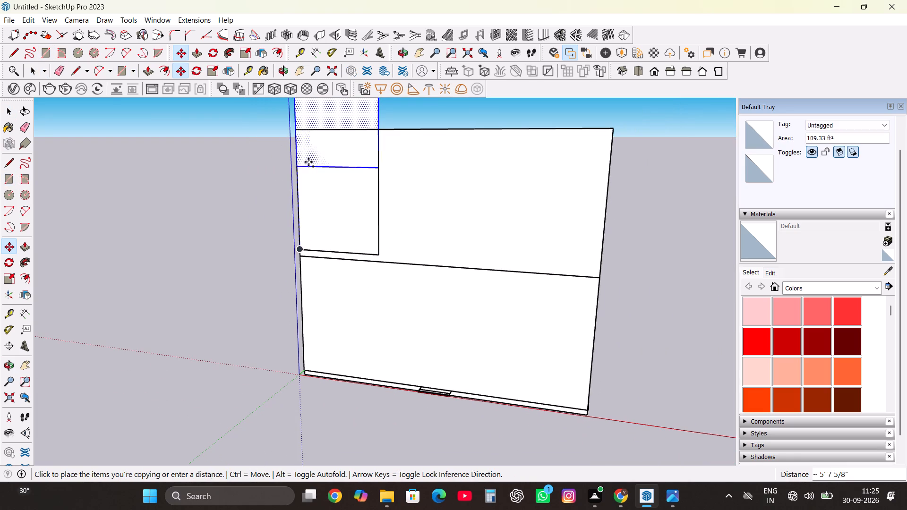
left_click(293, 131)
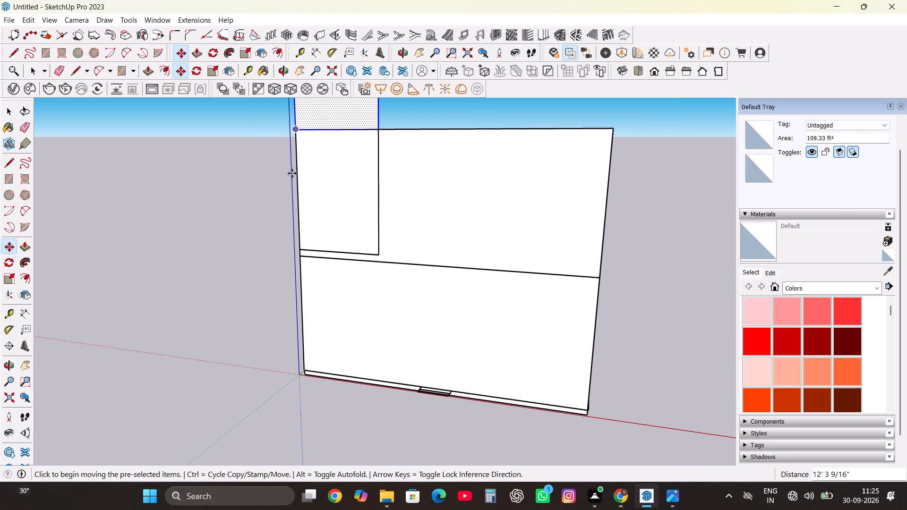
scroll(303, 284, "down", 8)
middle_click_drag(341, 245, 285, 262)
middle_click(285, 262)
key("space")
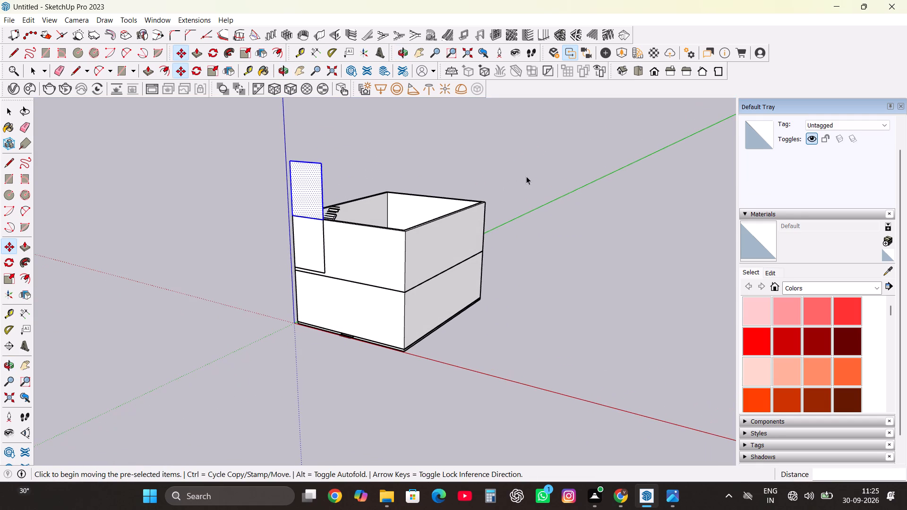
double_click(528, 175)
Move the original facade rectangle's bottom edge down to the base of the ground-floor front wall.
scroll(356, 264, "up", 6)
middle_click_drag(251, 299, 269, 296)
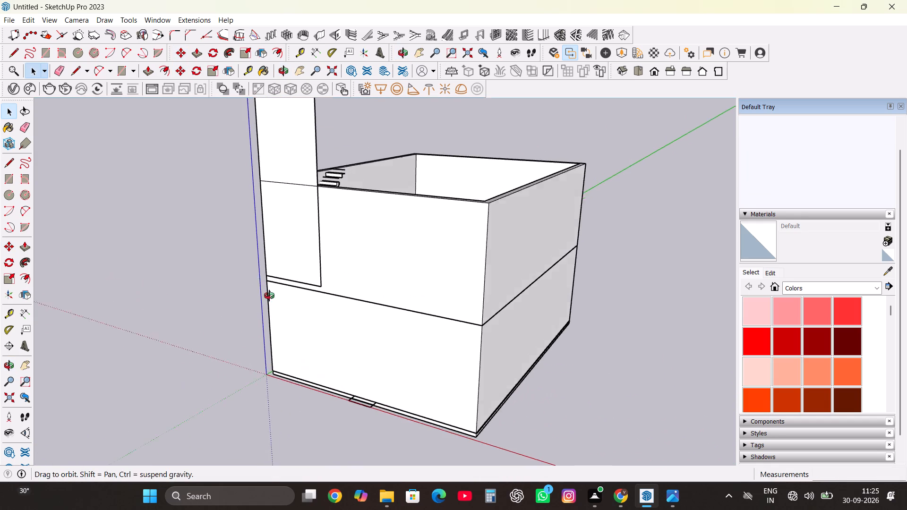
middle_click_drag(269, 296, 330, 255)
scroll(335, 270, "up", 2)
left_click(336, 262)
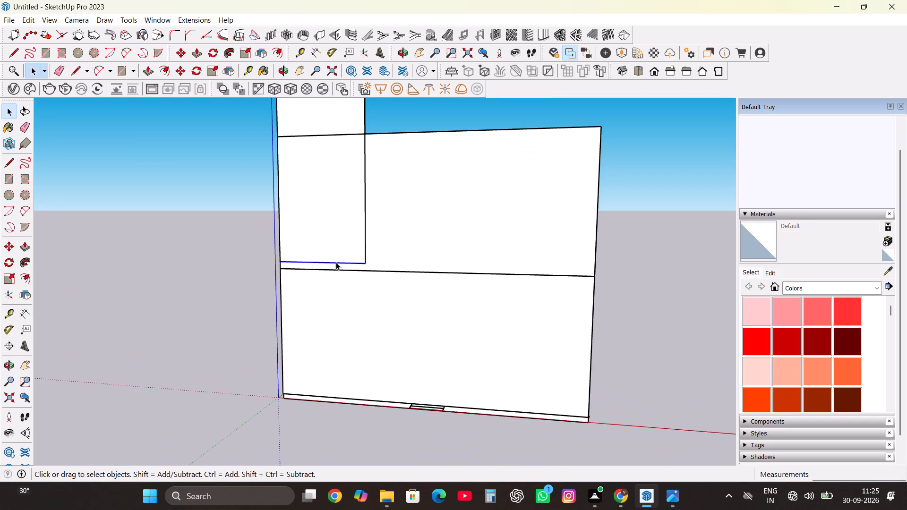
key("m")
left_click(336, 262)
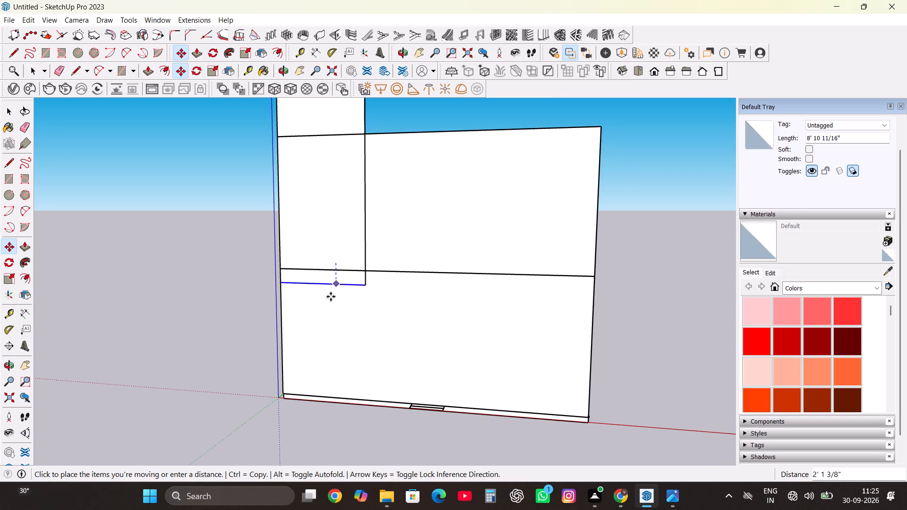
left_click(337, 398)
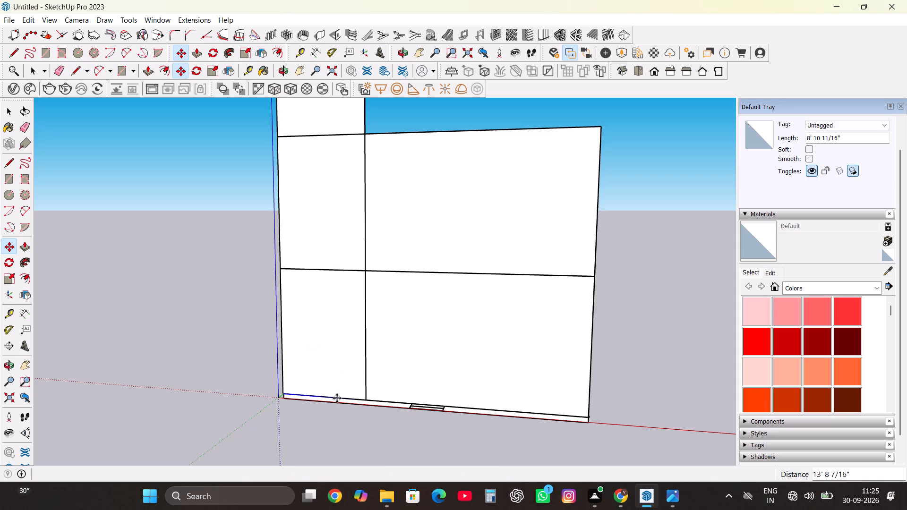
scroll(339, 294, "up", 4)
key("Escape")
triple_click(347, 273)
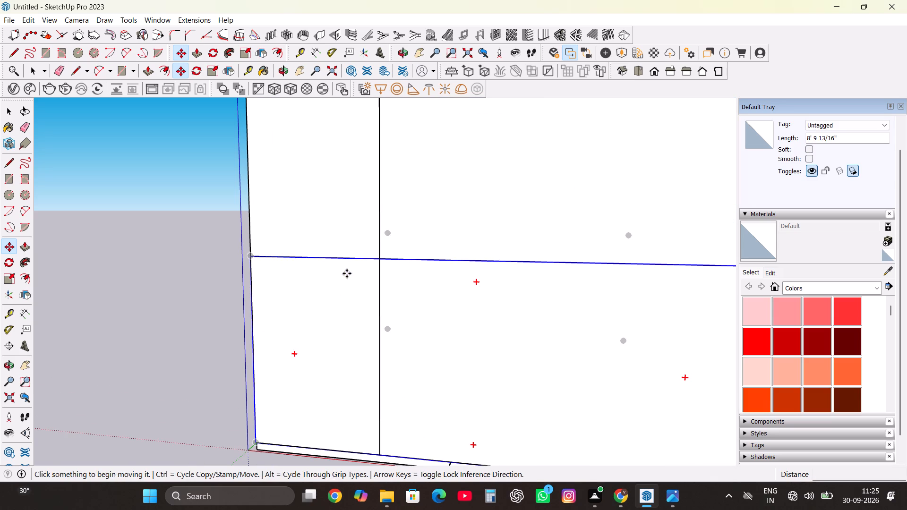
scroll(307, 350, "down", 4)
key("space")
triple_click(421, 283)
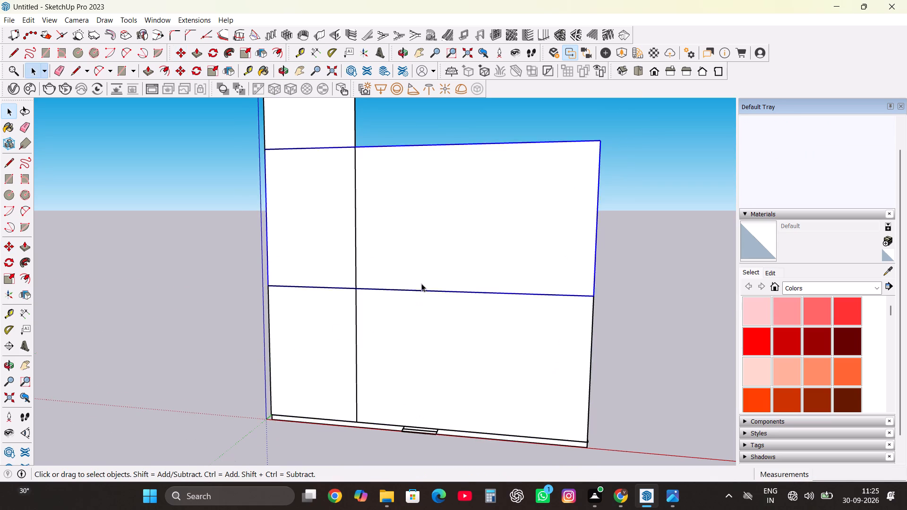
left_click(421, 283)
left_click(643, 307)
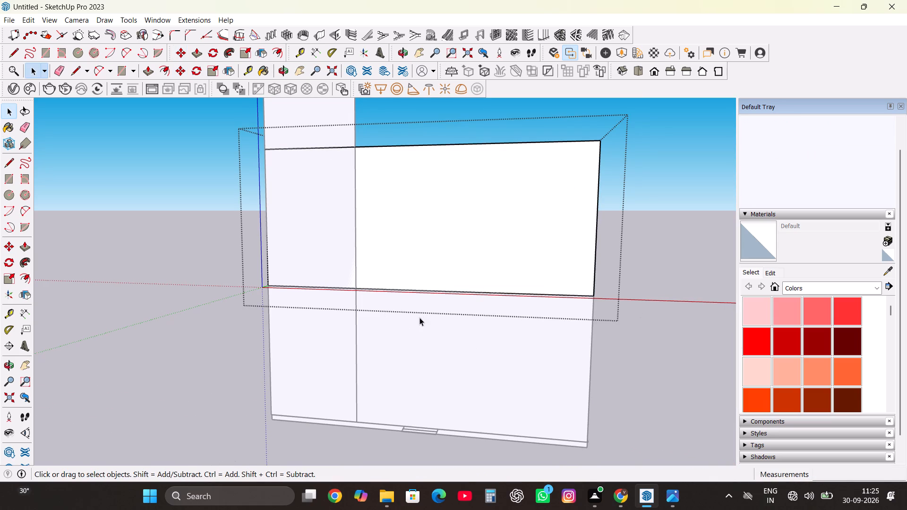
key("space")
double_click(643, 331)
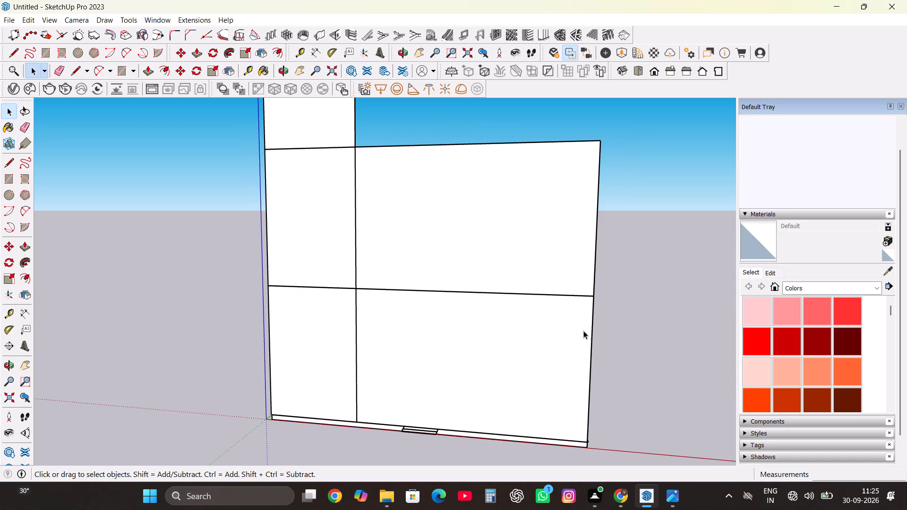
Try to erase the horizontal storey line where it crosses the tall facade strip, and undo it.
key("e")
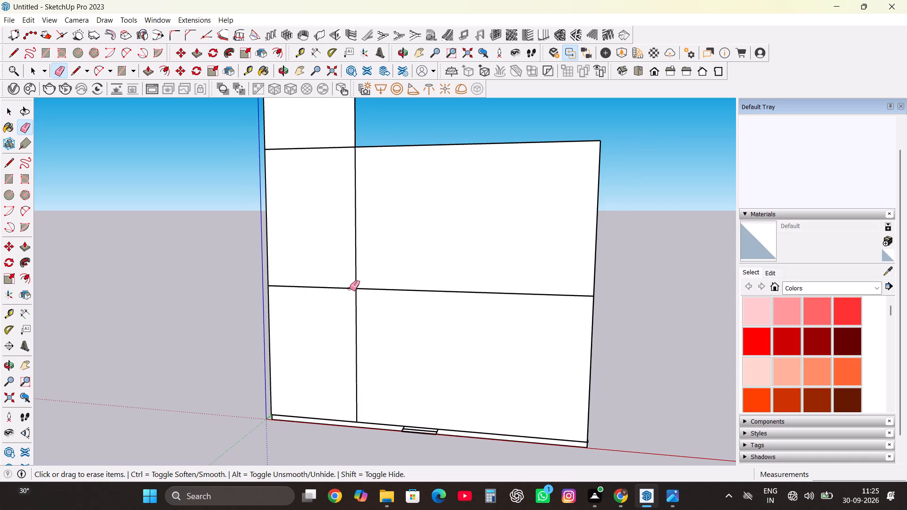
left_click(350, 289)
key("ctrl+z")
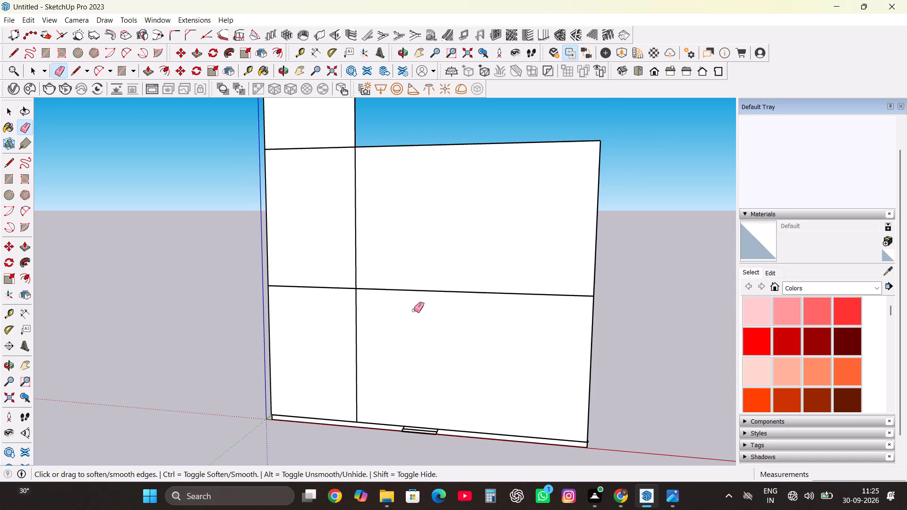
Push/Pull the facade strip's two-storey face outward 2", and apply the same thickness to the strip face above the roofline.
key("space")
triple_click(337, 294)
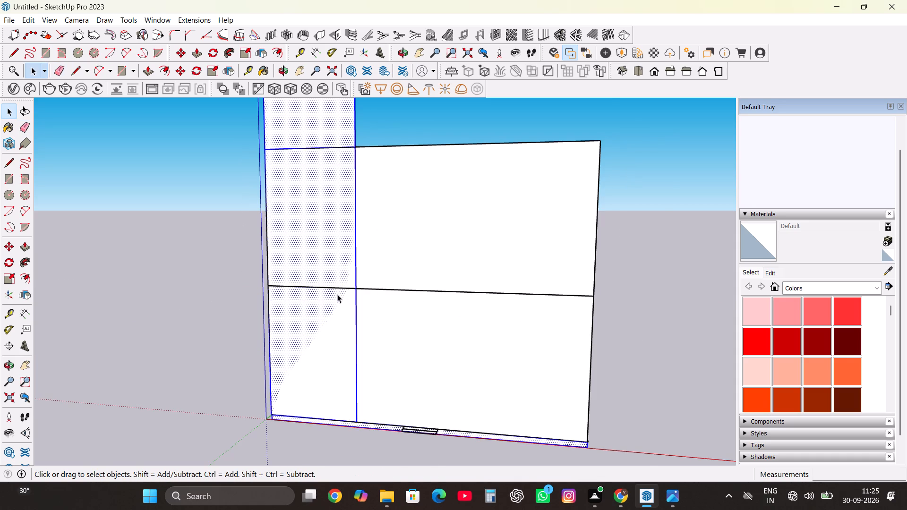
scroll(342, 289, "up", 2)
scroll(342, 289, "down", 5)
left_click(587, 204)
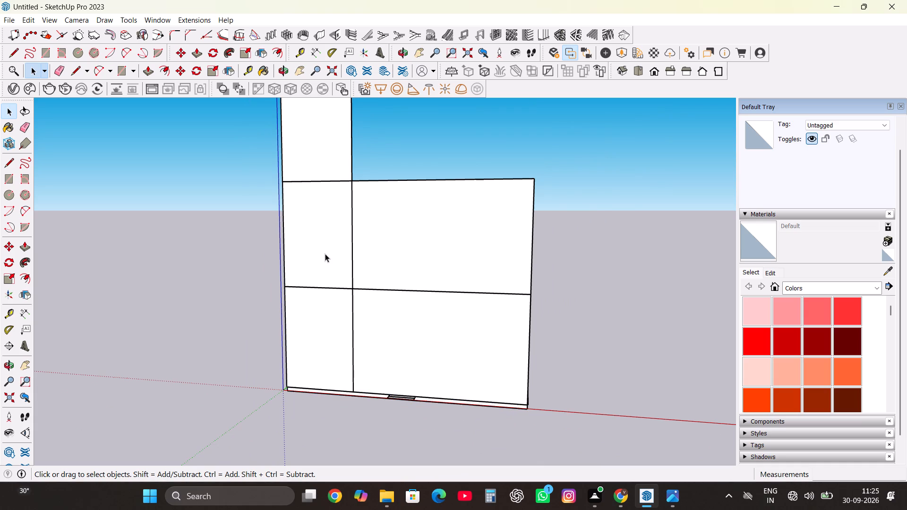
left_click(322, 251)
key("p")
left_click(322, 251)
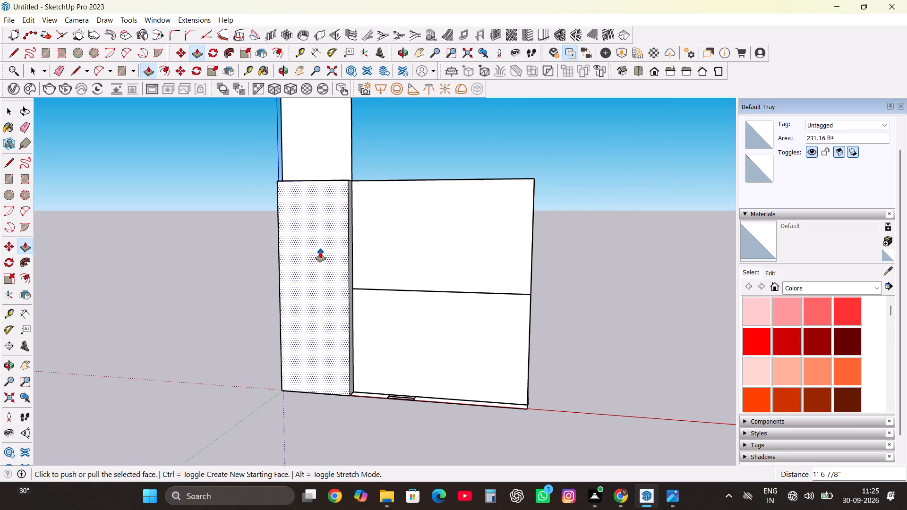
type("2\"")
key("Return")
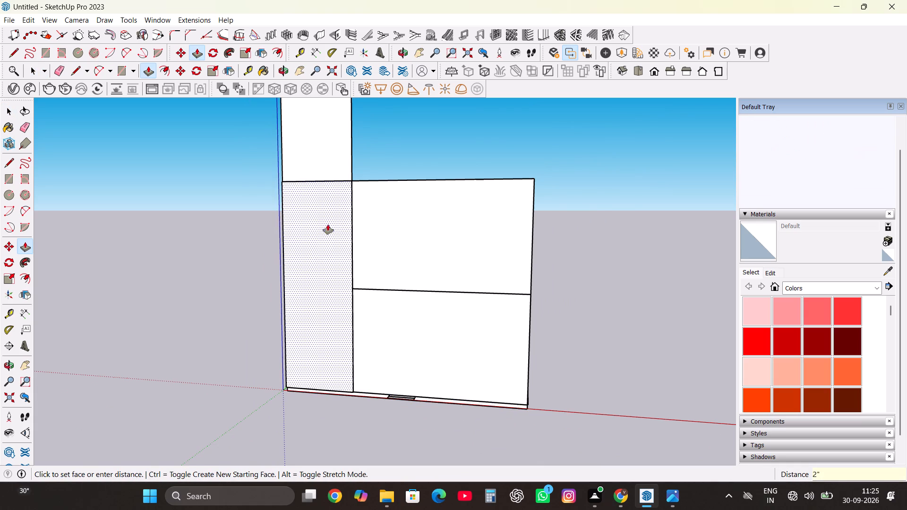
double_click(323, 161)
Erase the seam edges between the lower and upper facade strips on the front face and the narrow side.
scroll(328, 169, "down", 5)
middle_click_drag(347, 197, 235, 286)
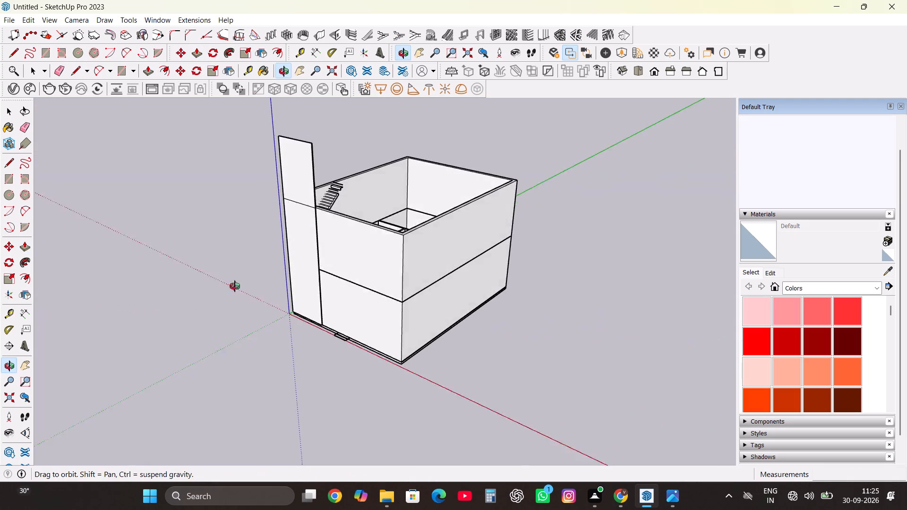
middle_click_drag(235, 286, 210, 310)
scroll(306, 188, "up", 13)
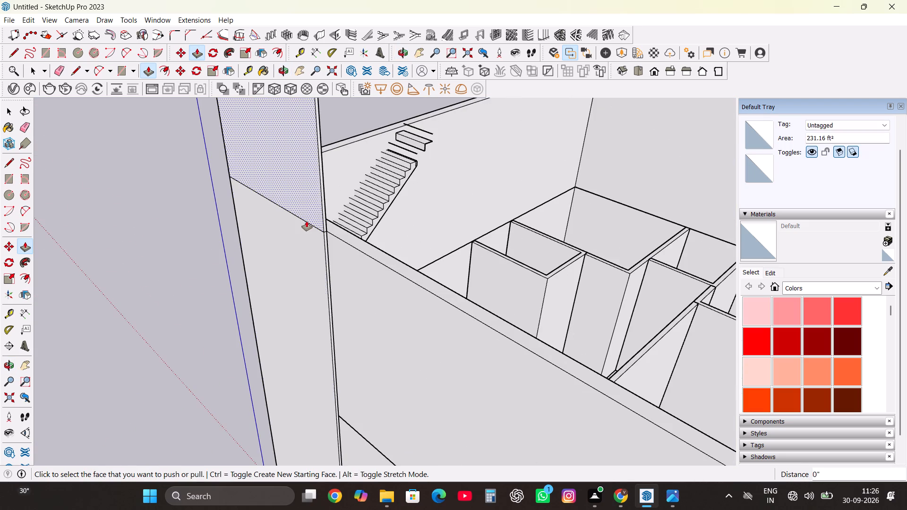
key("e")
left_click(305, 223)
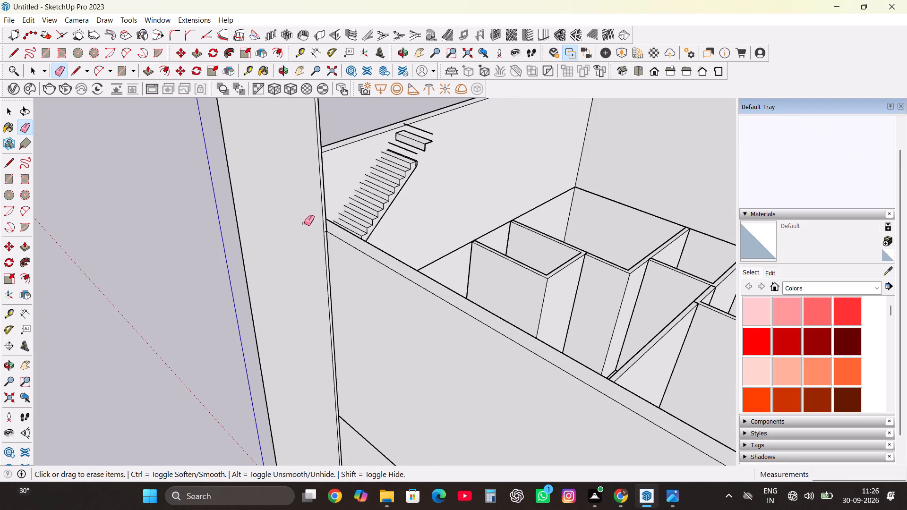
scroll(322, 236, "up", 8)
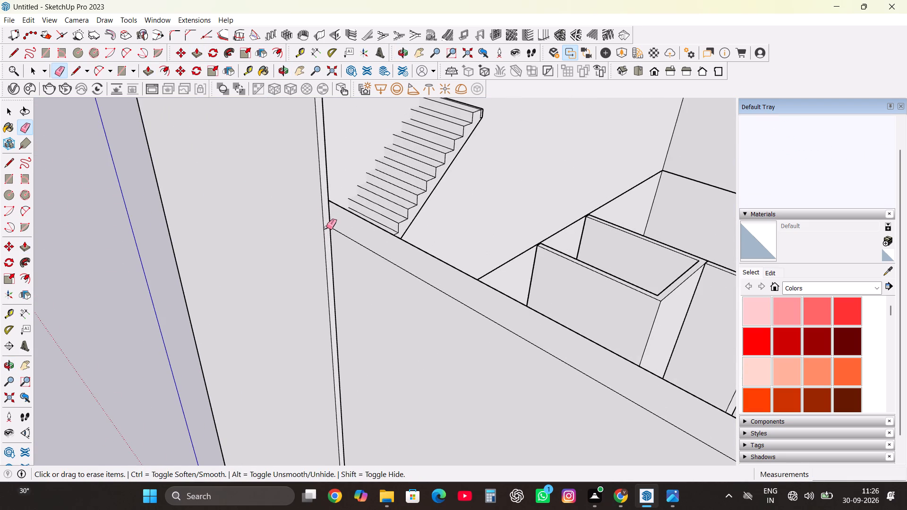
left_click(326, 227)
scroll(359, 242, "down", 18)
key("space")
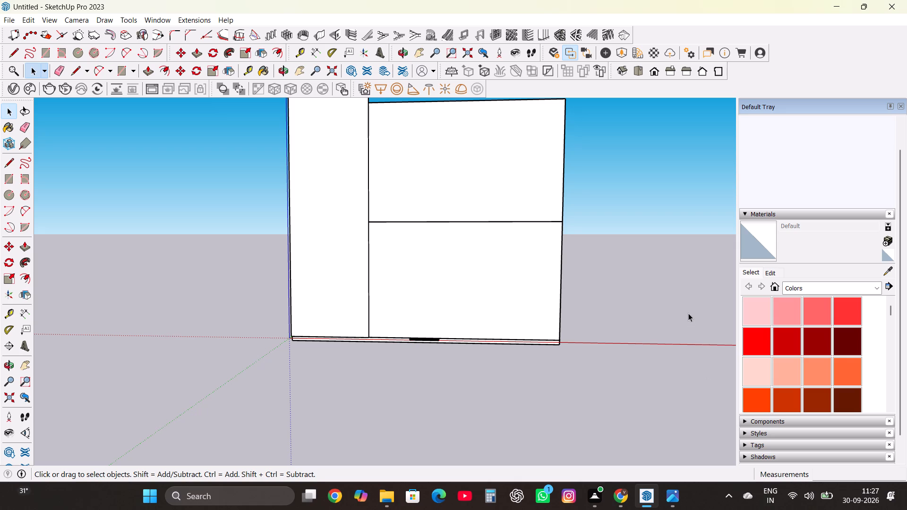
Examine the whole house with its tall facade strip from above and from the front.
left_click(672, 285)
scroll(598, 413, "down", 5)
scroll(597, 359, "down", 3)
middle_click_drag(589, 305, 406, 422)
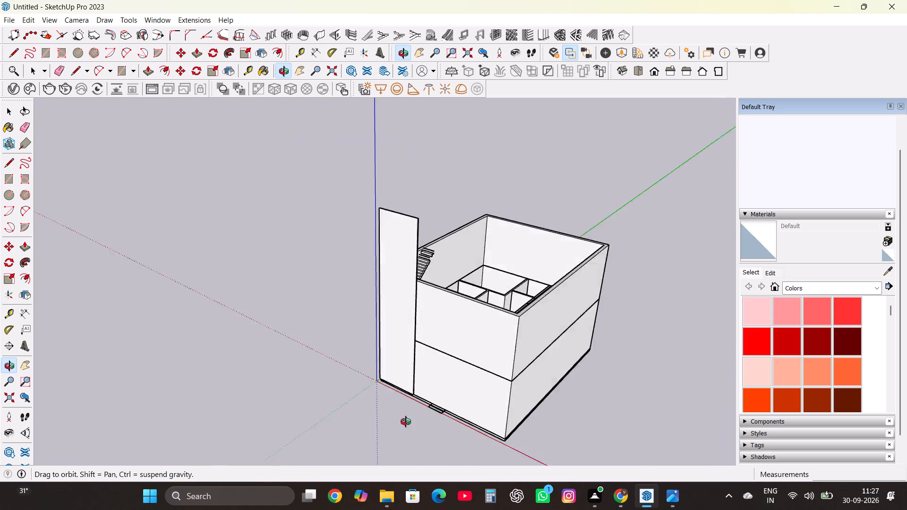
middle_click_drag(406, 422, 396, 427)
scroll(429, 321, "up", 4)
scroll(533, 272, "down", 5)
middle_click_drag(469, 378, 617, 275)
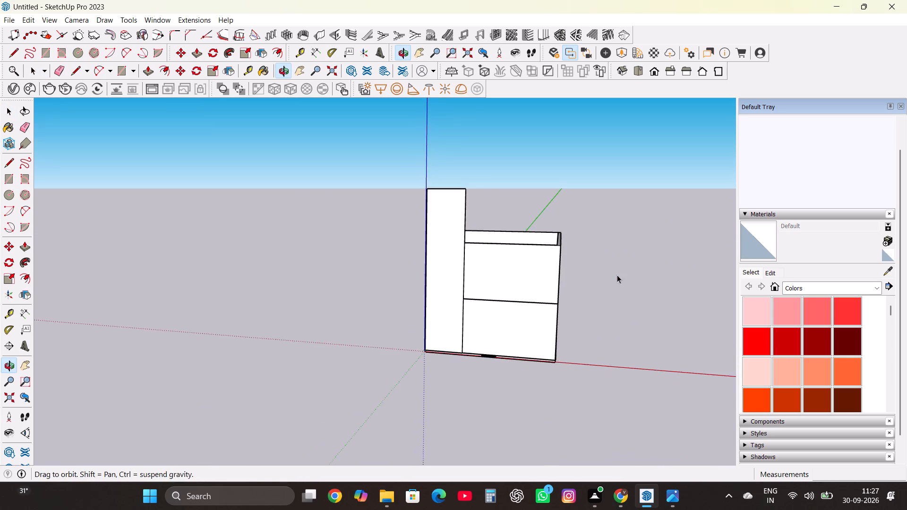
scroll(500, 312, "down", 1)
Inside the ground-floor wall group, draw a rectangle about 9' 4" high on the front wall, from its base to the outer corner edge.
scroll(499, 324, "up", 14)
triple_click(505, 348)
left_click(504, 349)
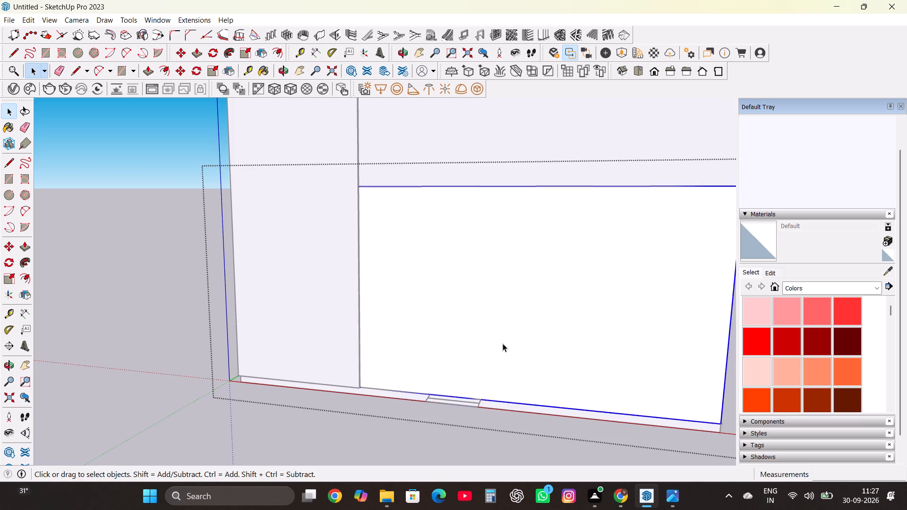
scroll(503, 343, "down", 3)
type("re")
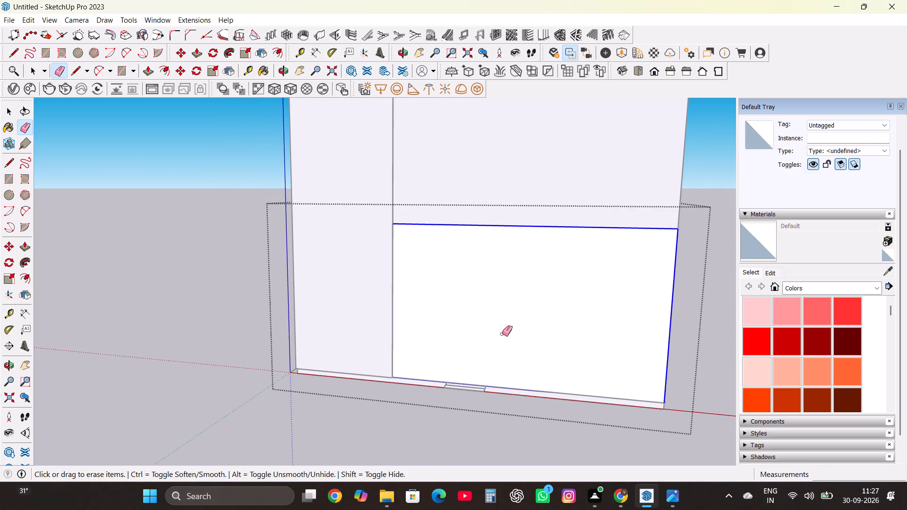
key("Escape")
key("Escape")
key("space")
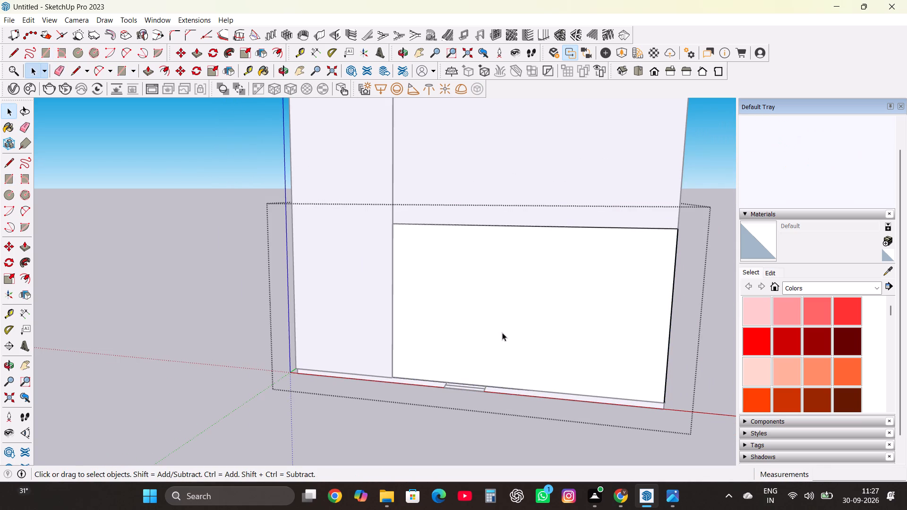
key("space")
key("r")
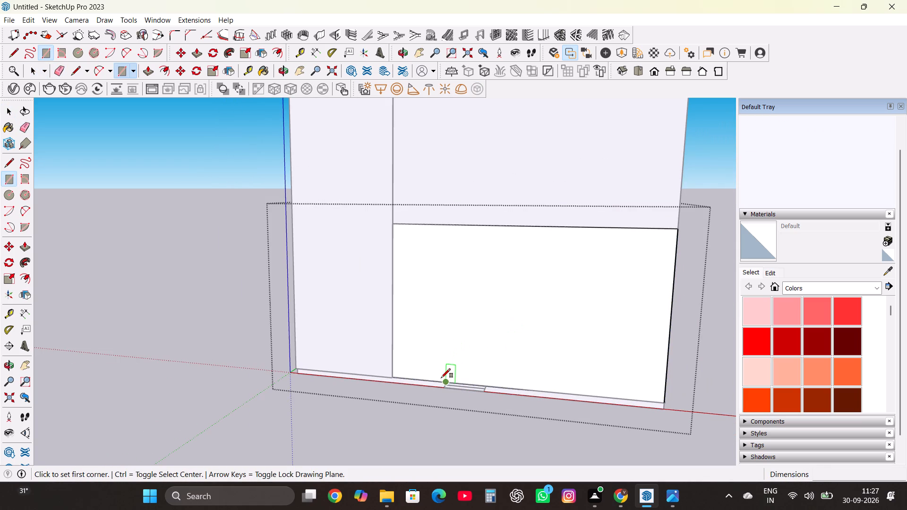
left_click(435, 379)
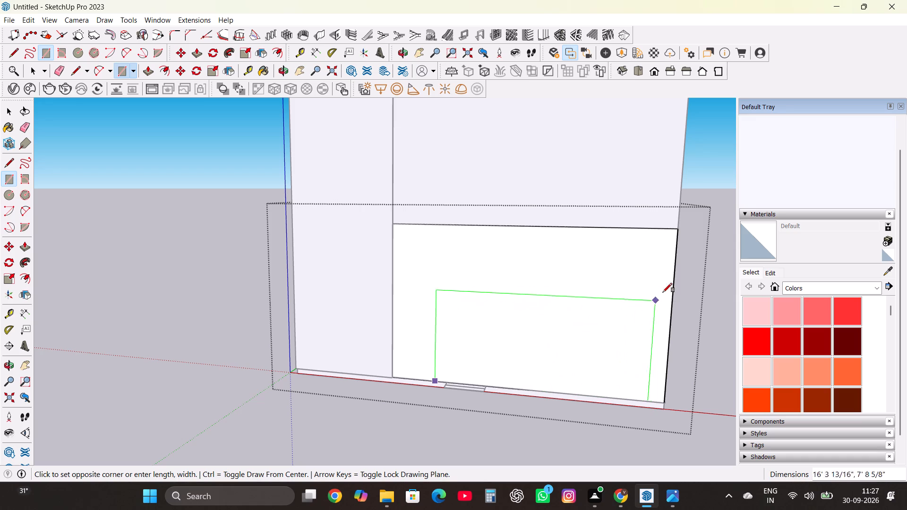
left_click(673, 280)
scroll(500, 334, "up", 1)
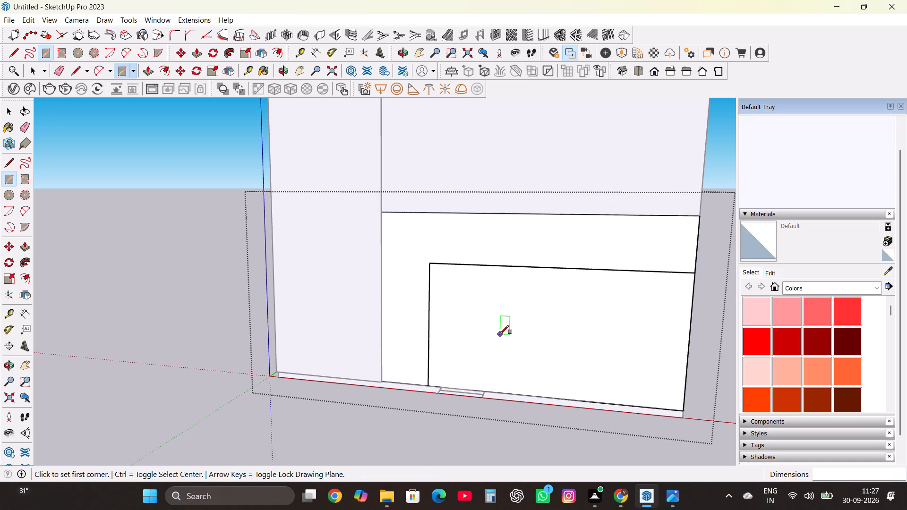
scroll(486, 295, "down", 4)
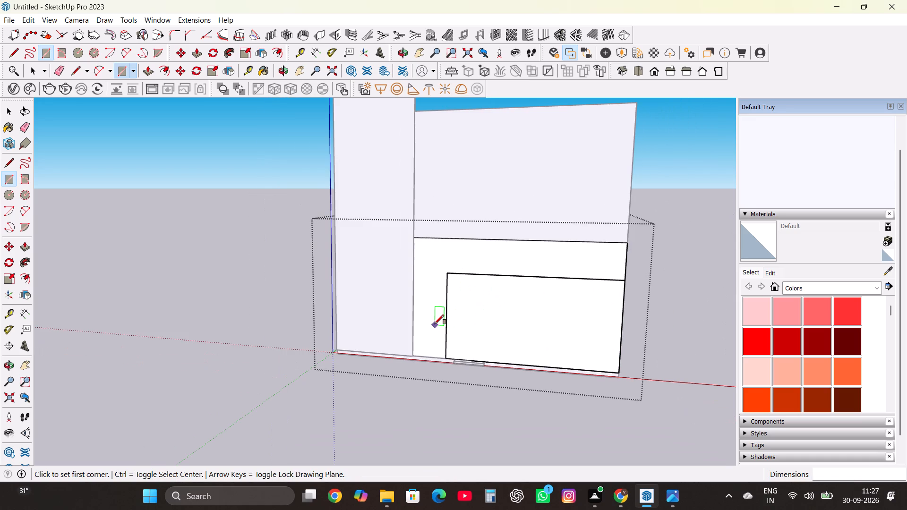
Move the rectangle's vertical edge nearest the facade strip sideways until it meets the strip.
key("space")
left_click(448, 317)
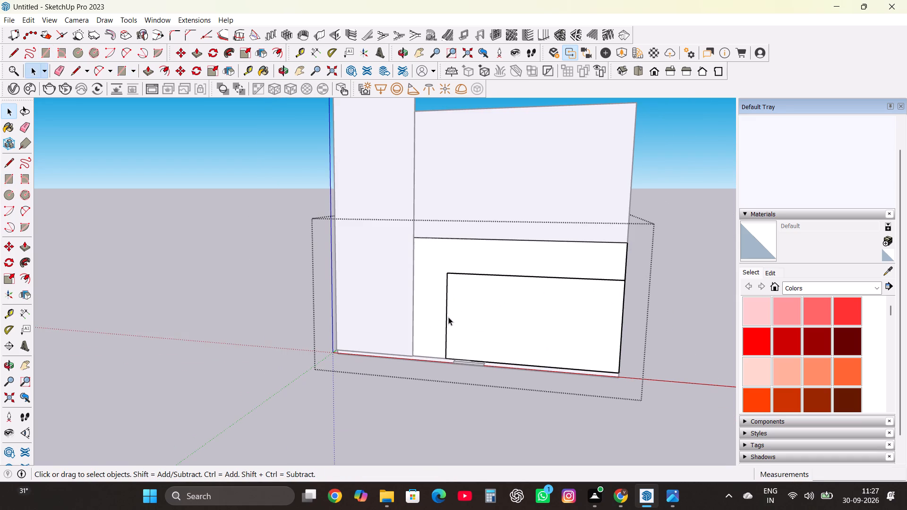
left_click(445, 318)
left_click(447, 319)
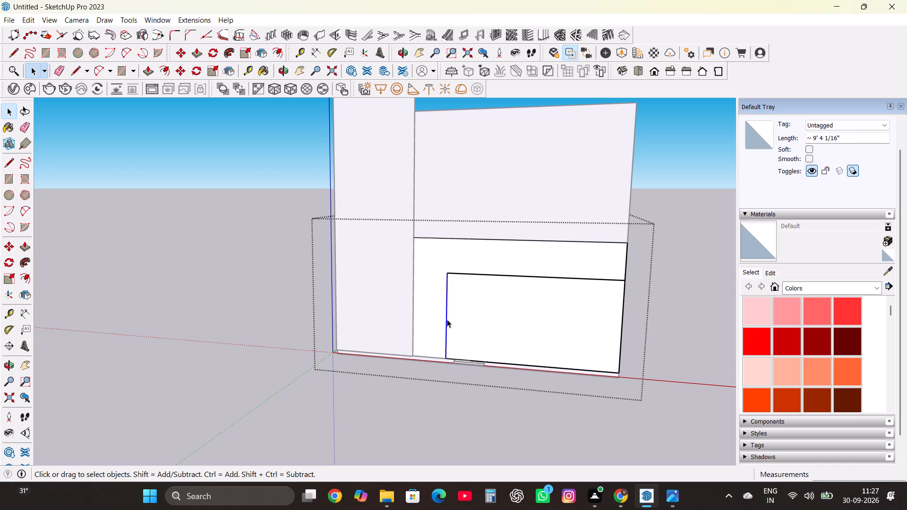
key("m")
left_click(447, 319)
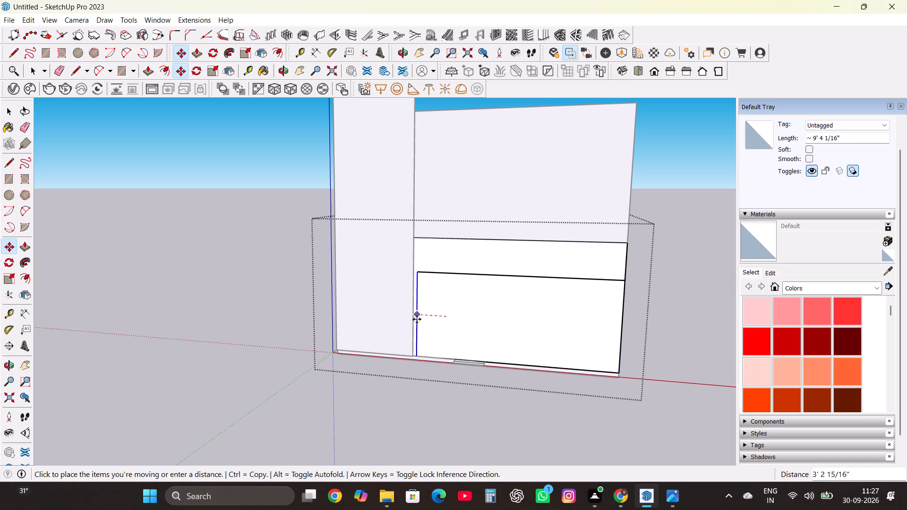
scroll(412, 314, "up", 9)
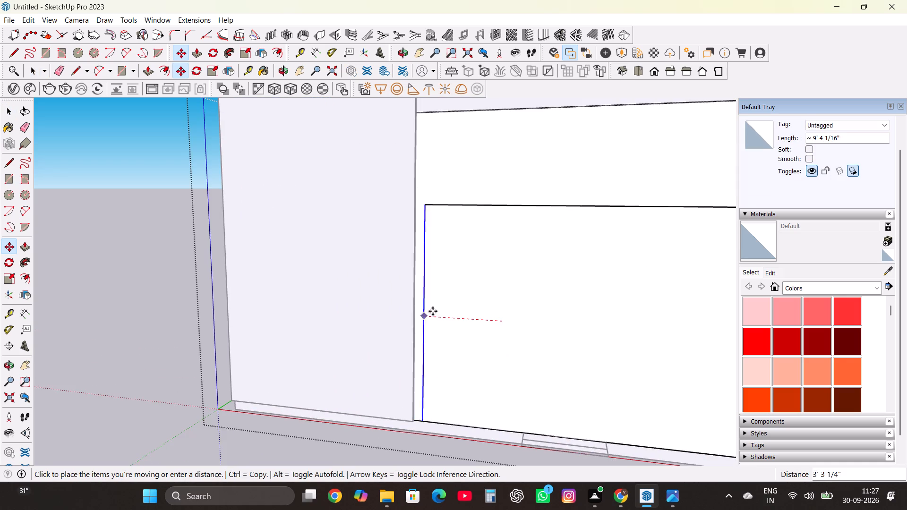
middle_click_drag(433, 311, 325, 332)
scroll(316, 325, "up", 5)
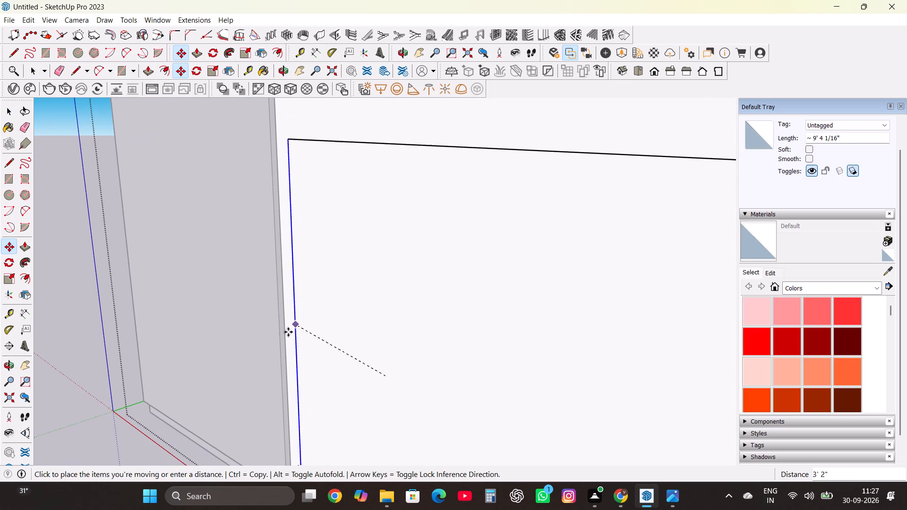
left_click(288, 334)
scroll(346, 326, "down", 10)
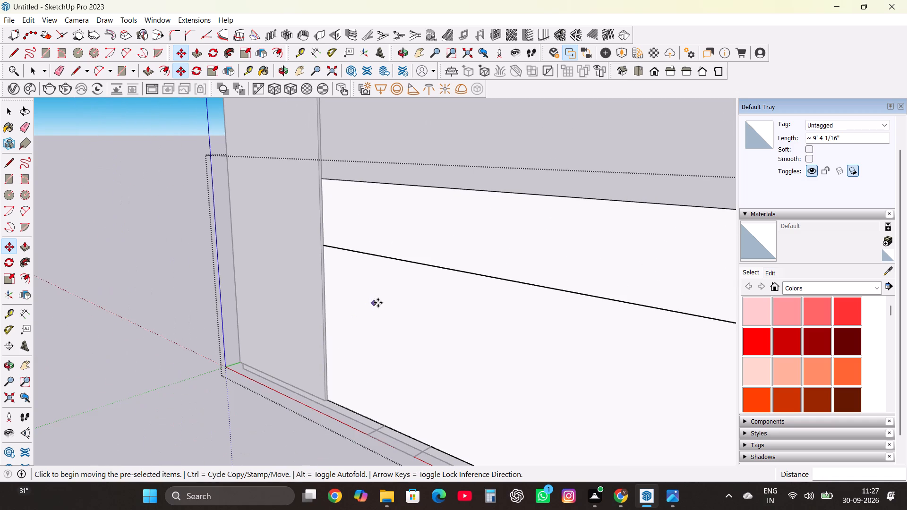
key("space")
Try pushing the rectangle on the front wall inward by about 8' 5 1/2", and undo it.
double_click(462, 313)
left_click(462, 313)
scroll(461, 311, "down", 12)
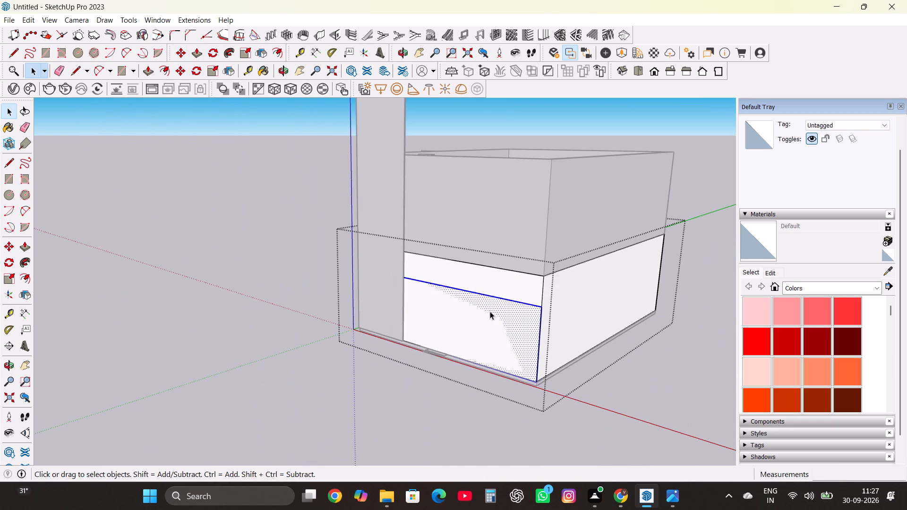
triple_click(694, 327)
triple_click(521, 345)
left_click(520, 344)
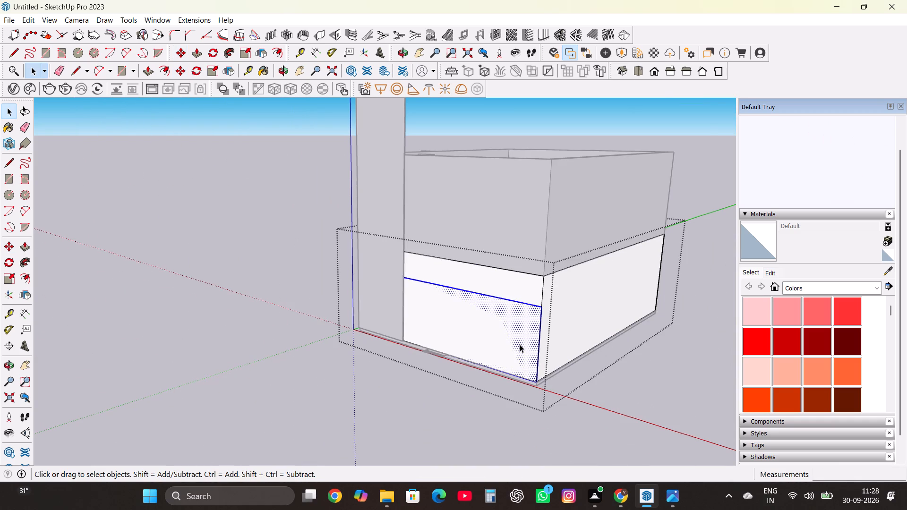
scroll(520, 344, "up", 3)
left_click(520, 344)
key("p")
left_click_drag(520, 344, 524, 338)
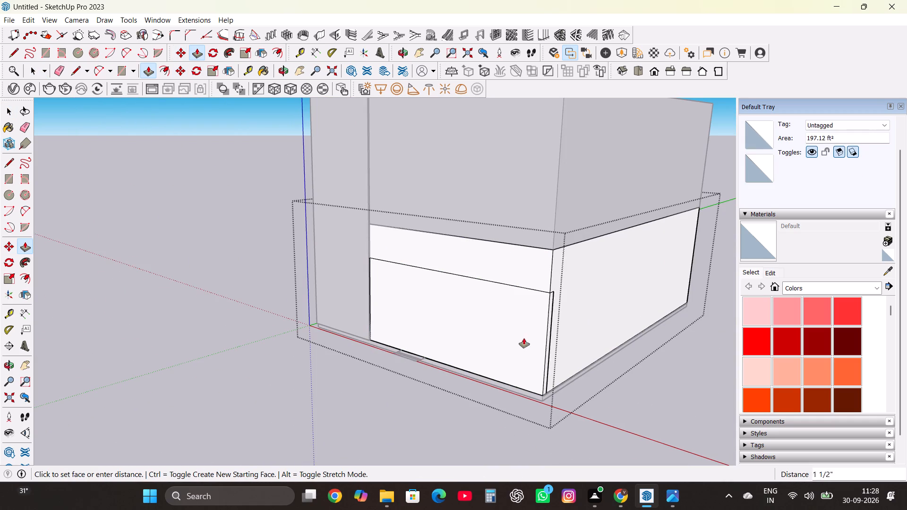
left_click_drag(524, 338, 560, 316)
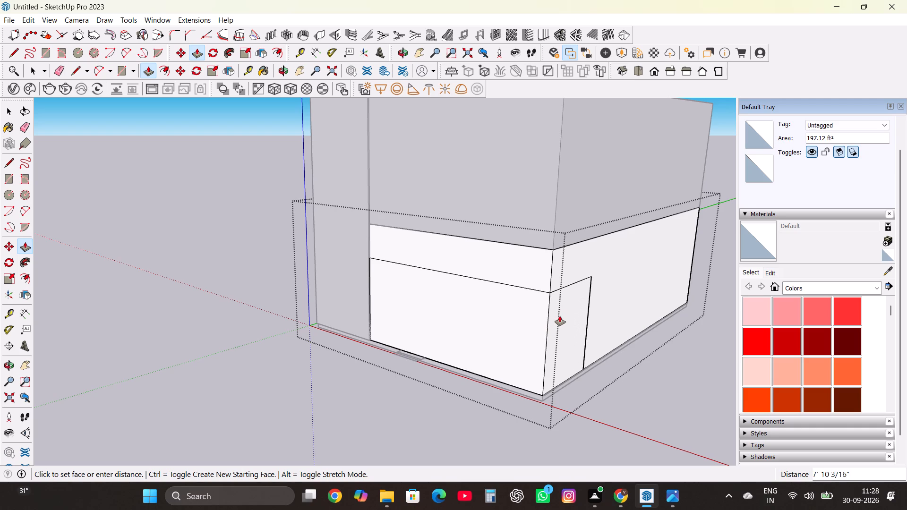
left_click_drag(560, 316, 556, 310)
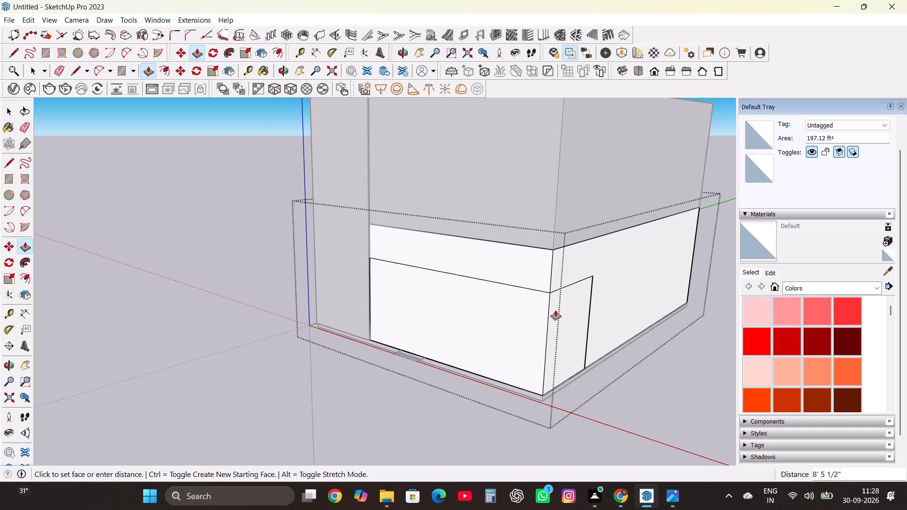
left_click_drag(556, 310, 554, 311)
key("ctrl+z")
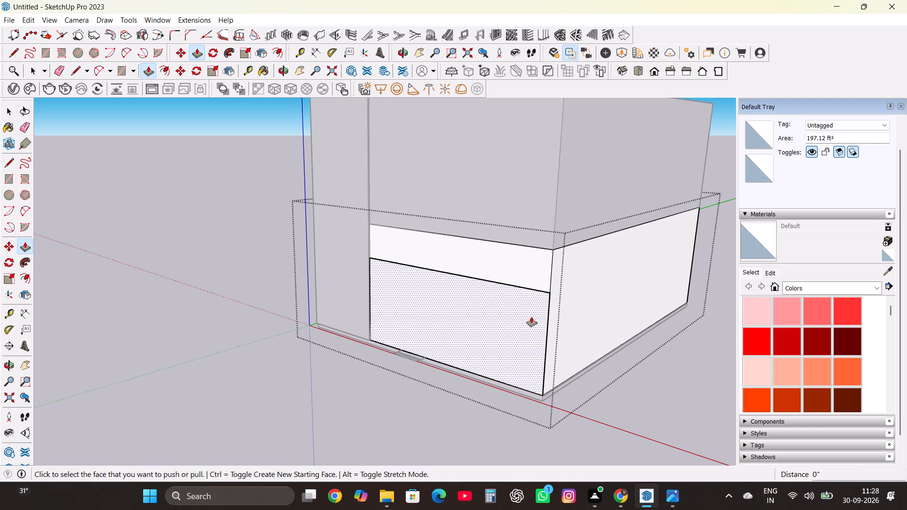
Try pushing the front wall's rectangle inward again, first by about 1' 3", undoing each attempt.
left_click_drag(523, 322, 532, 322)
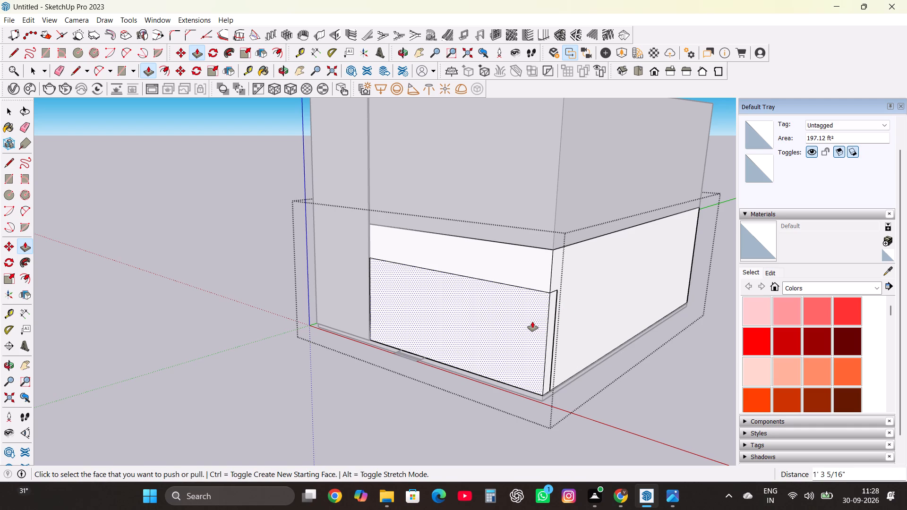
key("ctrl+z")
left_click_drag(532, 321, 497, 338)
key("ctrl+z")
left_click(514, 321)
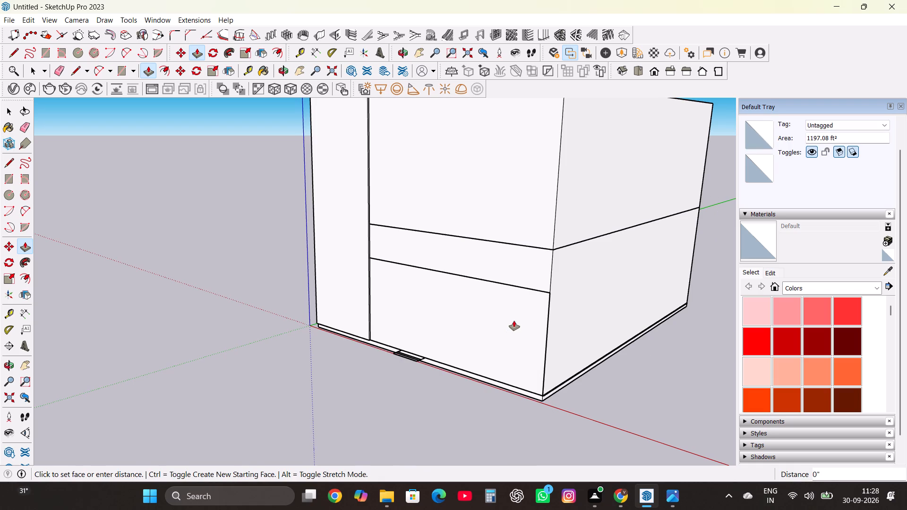
Reopen the ground-floor wall group and delete the rectangle's face on the front wall.
key("space")
left_click(514, 321)
double_click(514, 321)
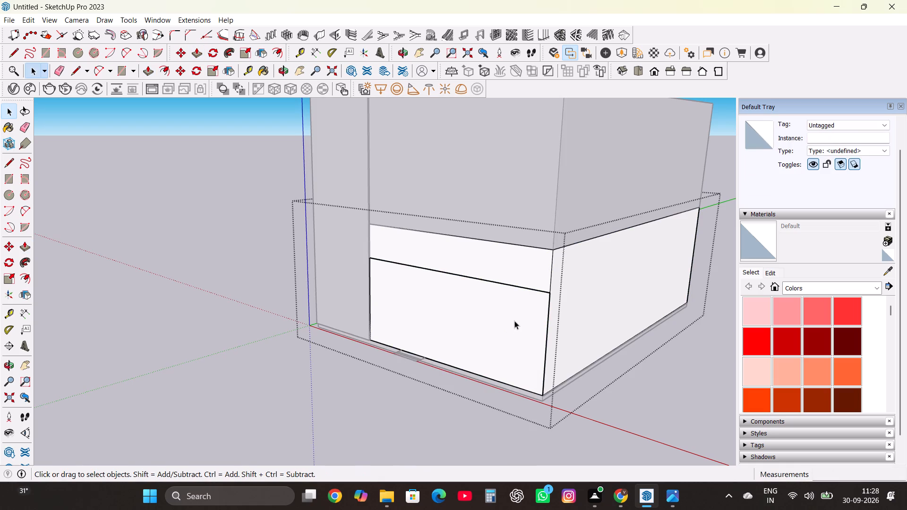
left_click(516, 328)
key("Delete")
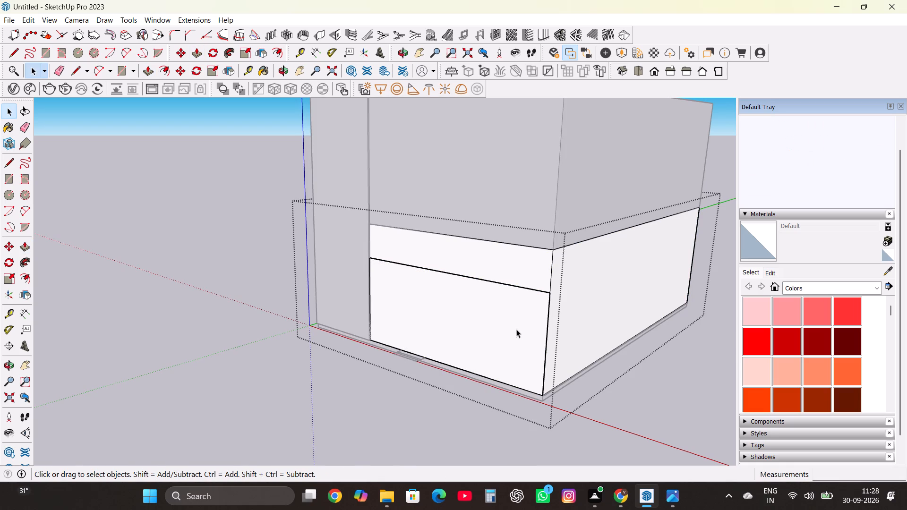
key("Delete")
Examine the nested wall group behind the rectangle to find which group holds the front face and the leftover edges.
left_click(526, 351)
double_click(526, 352)
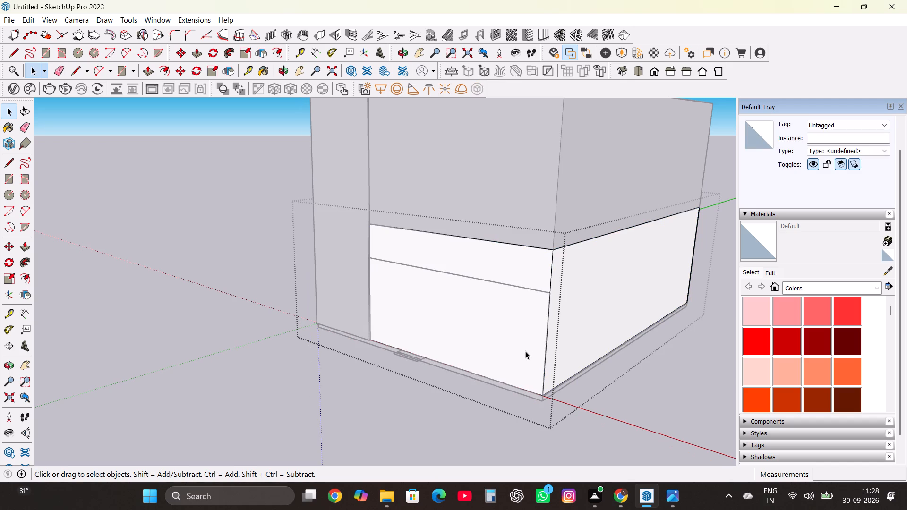
double_click(608, 393)
left_click(516, 320)
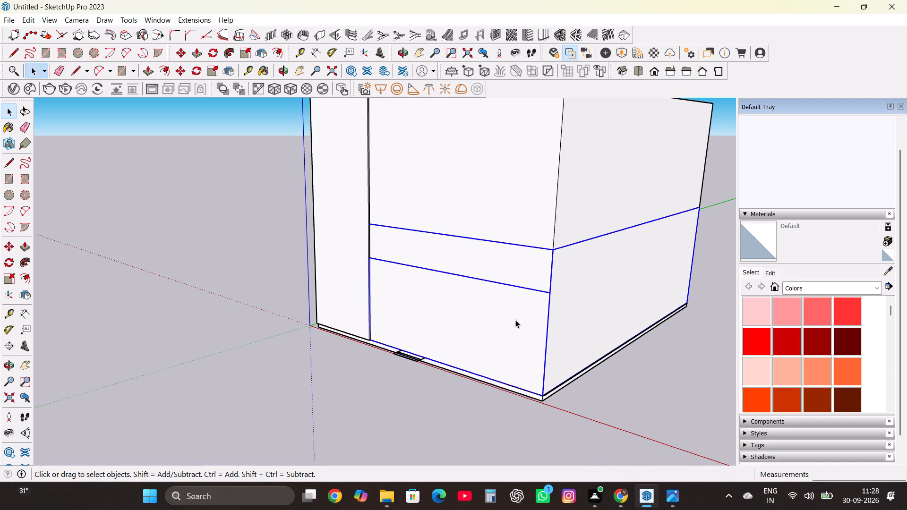
scroll(515, 320, "up", 4)
triple_click(515, 320)
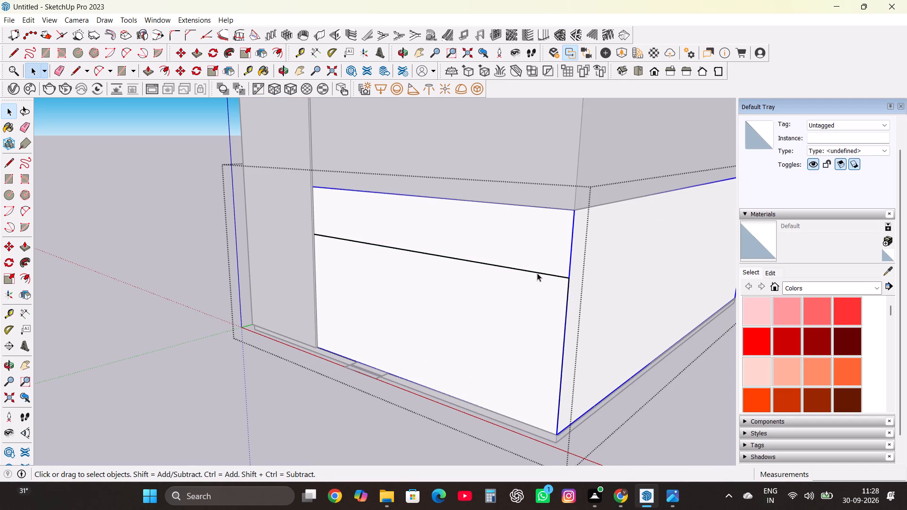
left_click(537, 273)
left_click(541, 304)
double_click(541, 304)
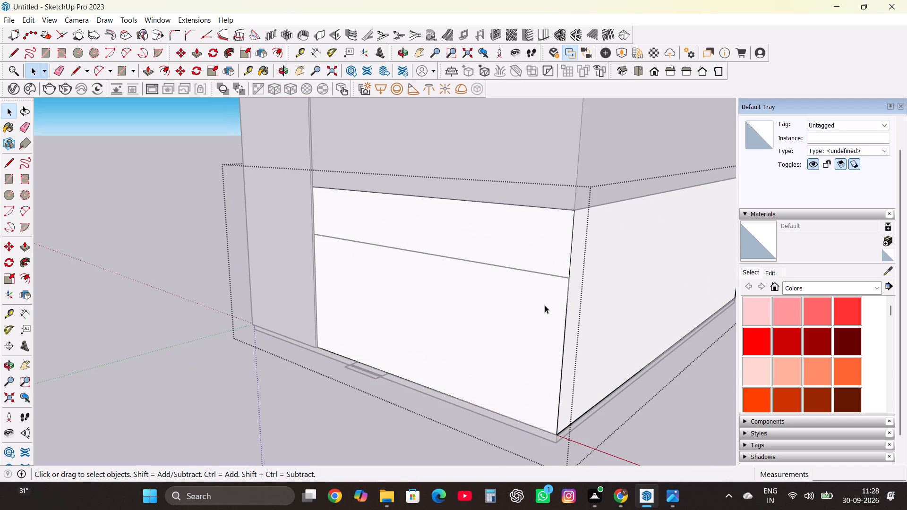
scroll(545, 305, "up", 3)
scroll(546, 310, "down", 4)
left_click(548, 271)
left_click(548, 284)
scroll(529, 332, "down", 2)
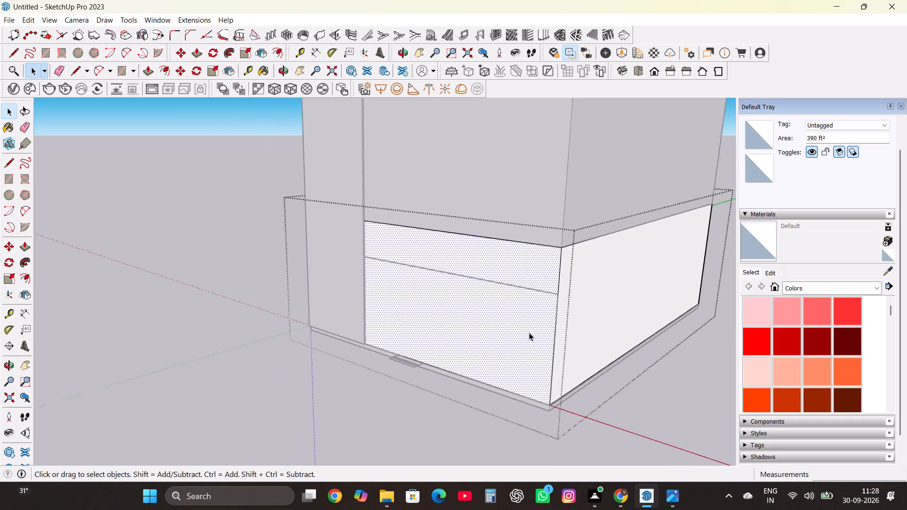
scroll(529, 332, "down", 7)
triple_click(611, 367)
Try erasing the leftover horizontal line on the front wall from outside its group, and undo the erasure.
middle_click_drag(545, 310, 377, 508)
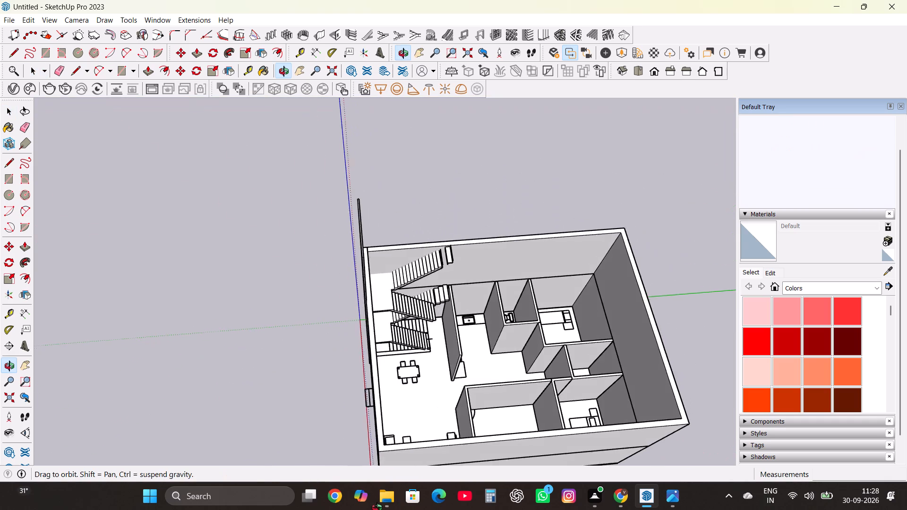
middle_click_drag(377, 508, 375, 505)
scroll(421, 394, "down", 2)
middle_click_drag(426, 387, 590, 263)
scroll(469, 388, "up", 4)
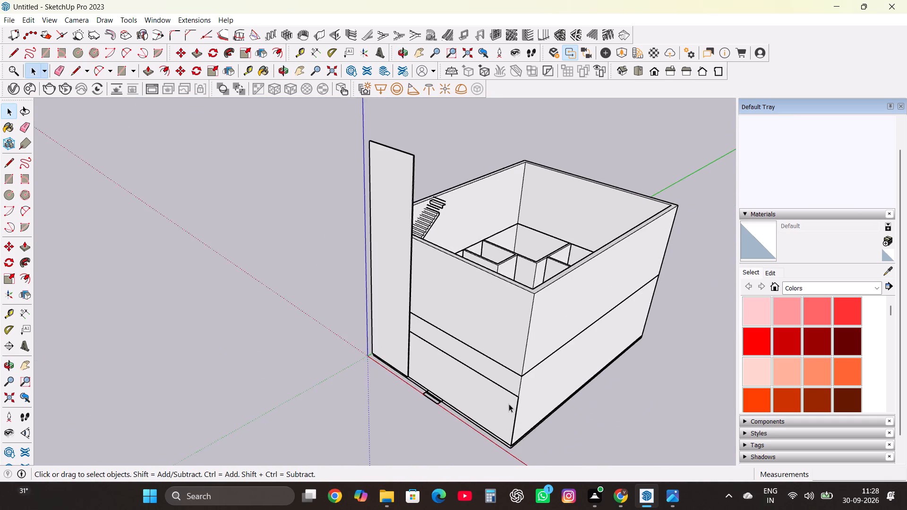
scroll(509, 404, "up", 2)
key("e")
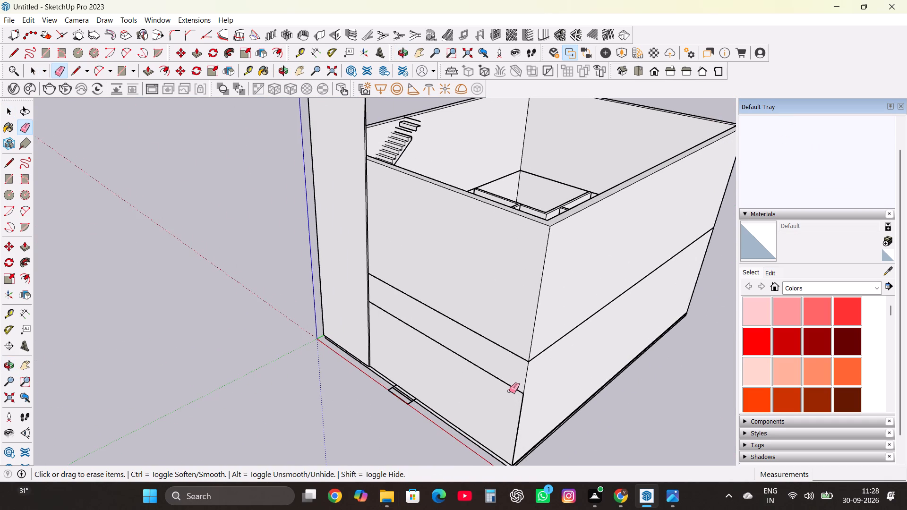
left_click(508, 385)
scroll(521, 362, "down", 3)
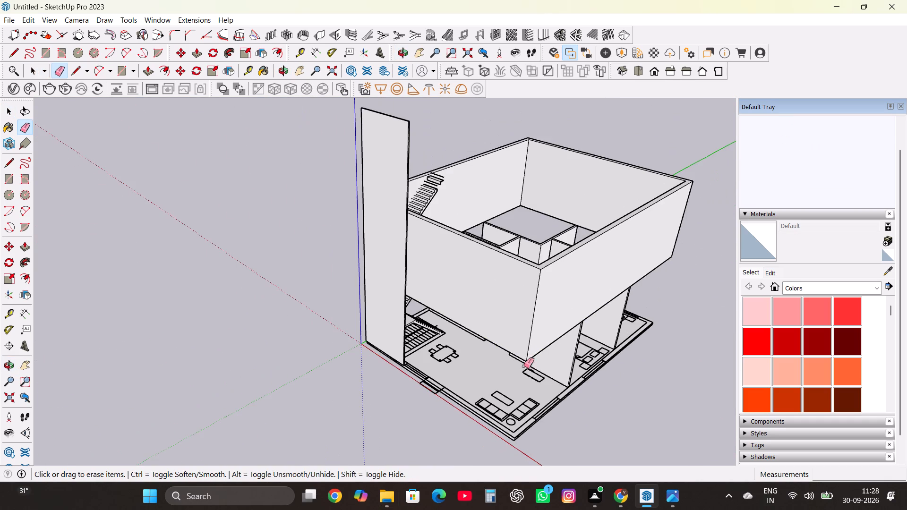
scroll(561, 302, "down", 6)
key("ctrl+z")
Inside the ground-floor wall group, delete the rectangle's leftover top, side and bottom edges from the front wall, and leave the group.
scroll(532, 352, "up", 6)
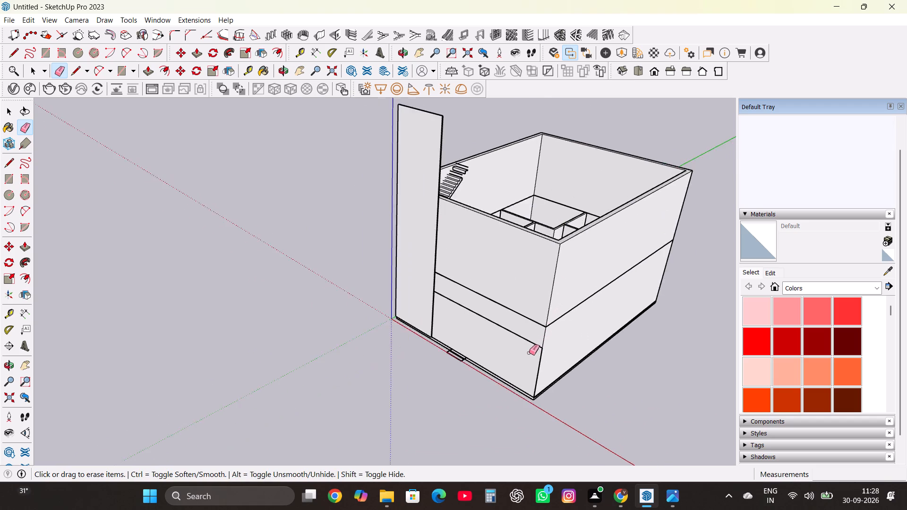
scroll(529, 353, "up", 2)
key("space")
left_click(530, 335)
double_click(531, 336)
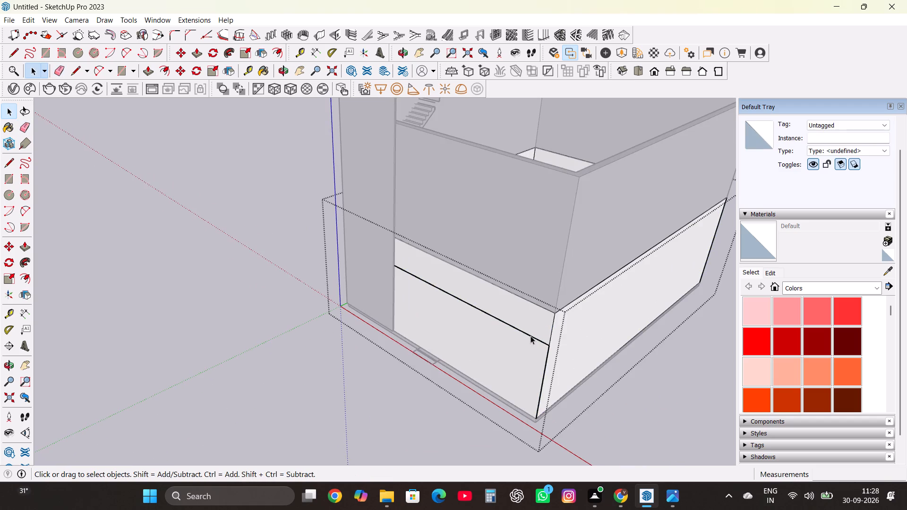
scroll(531, 336, "up", 4)
left_click(531, 336)
left_click(533, 337)
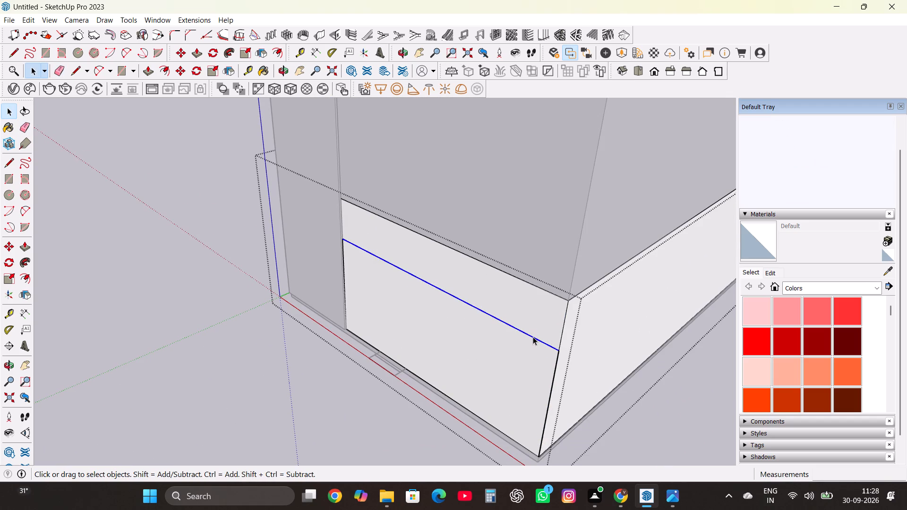
key("Delete")
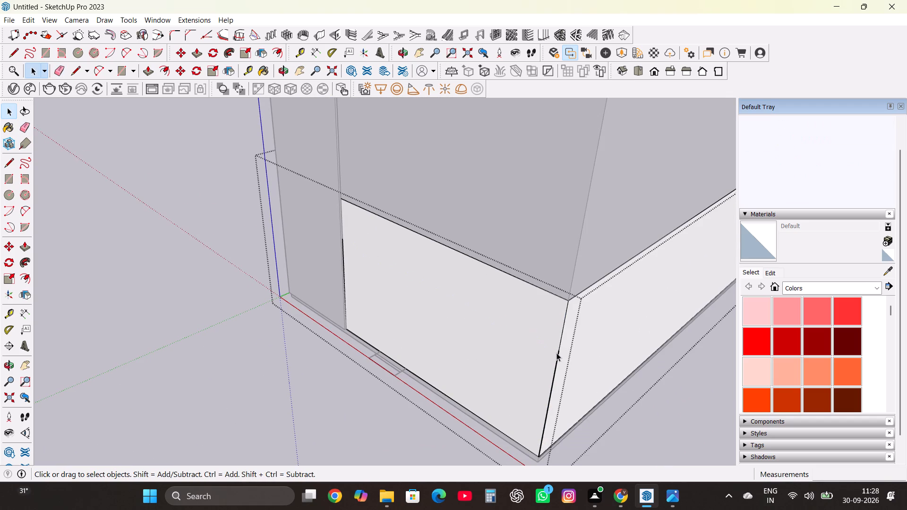
left_click(556, 353)
key("Delete")
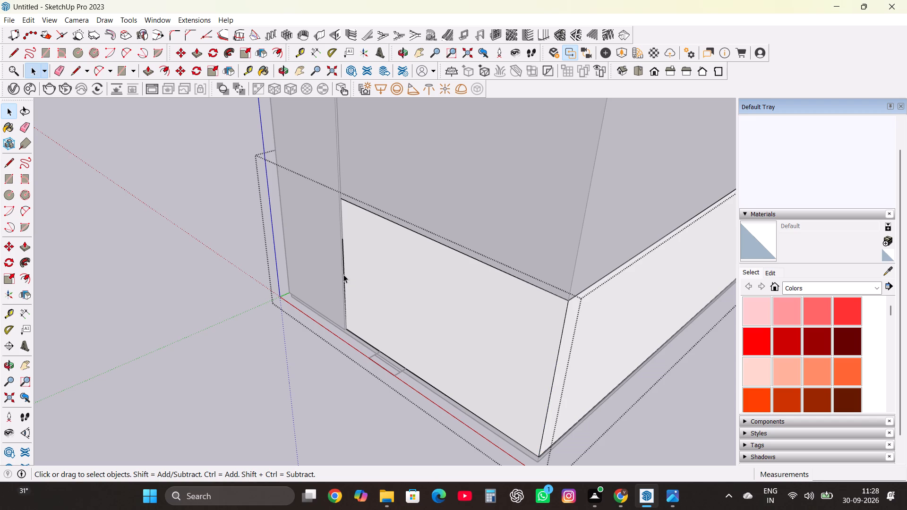
left_click(343, 274)
key("Delete")
scroll(395, 250, "down", 2)
scroll(406, 331, "up", 2)
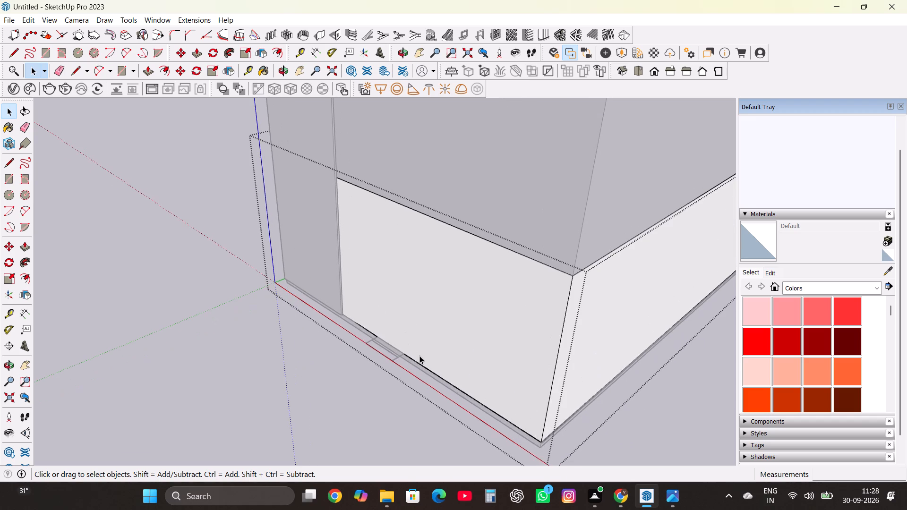
left_click(420, 363)
key("Delete")
scroll(488, 377, "down", 4)
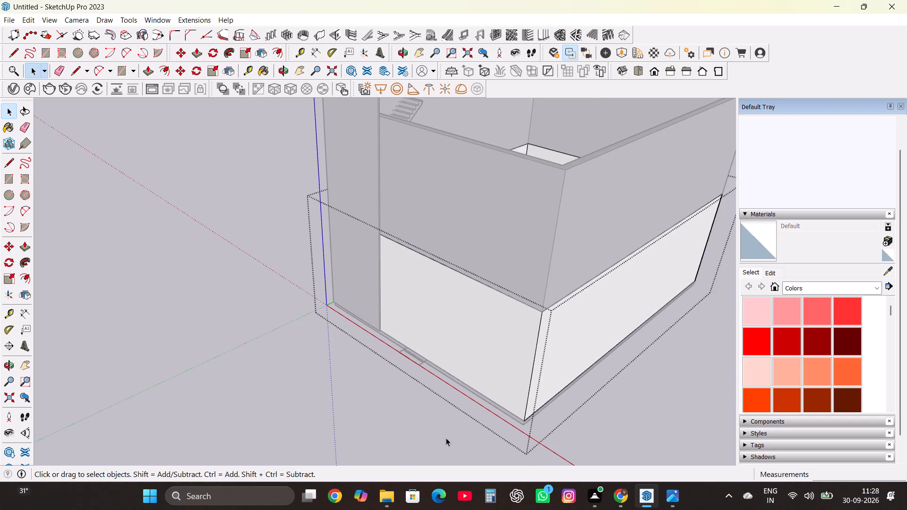
middle_click_drag(450, 424, 430, 286)
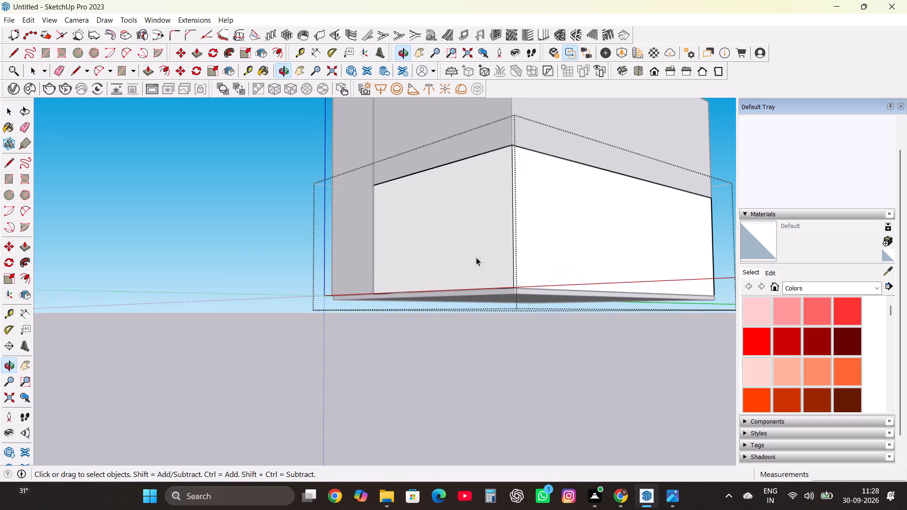
middle_click_drag(494, 283, 594, 368)
double_click(681, 289)
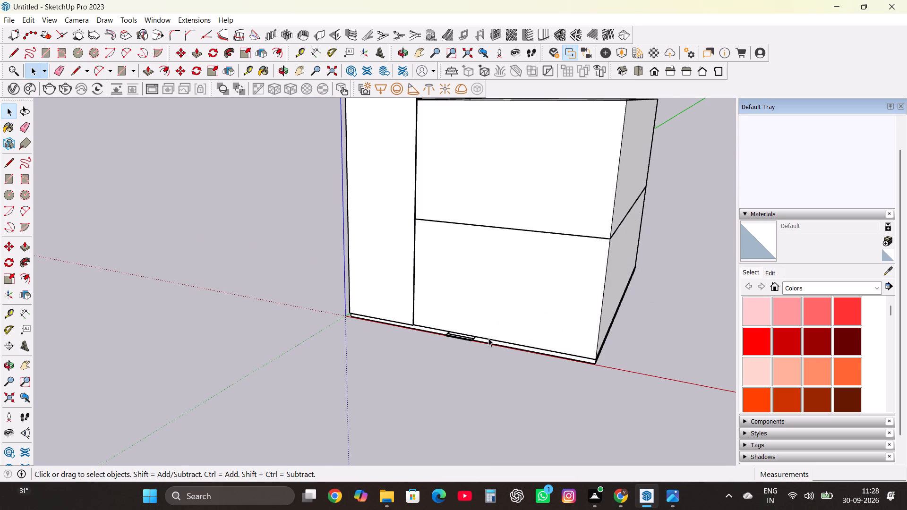
Create an 8' wide by 8' high wall opening in the ground-floor front wall, starting at its base beside the plan's entrance outline.
middle_click_drag(564, 315, 620, 290)
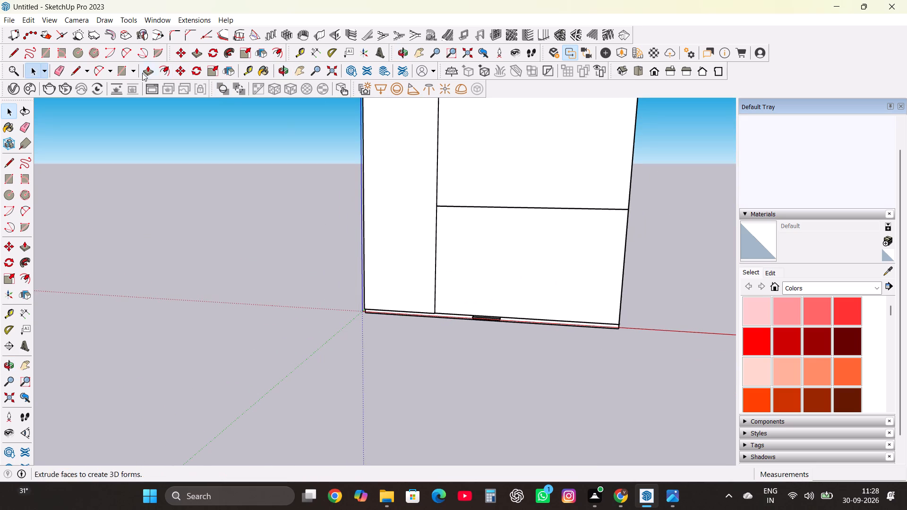
left_click(337, 35)
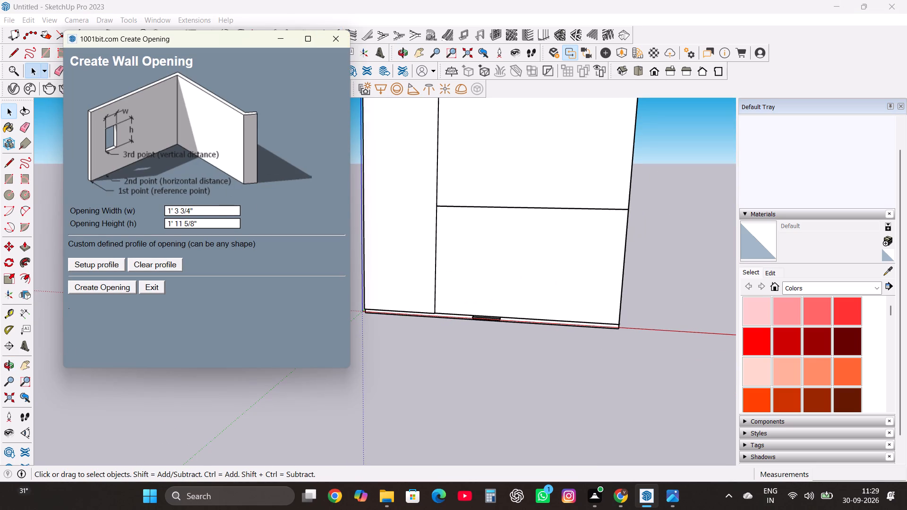
left_click(216, 208)
key("BackSpace")
type("8'")
left_click(217, 221)
key("BackSpace")
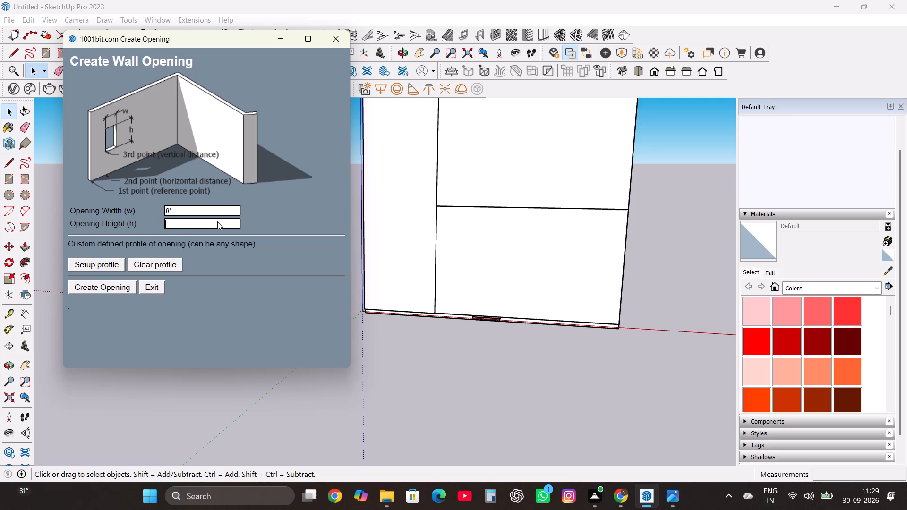
type("8'")
left_click(108, 288)
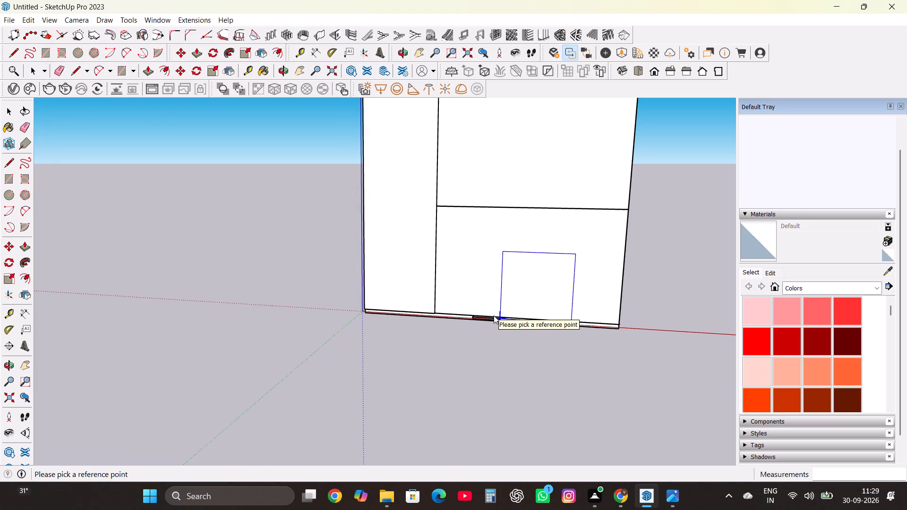
scroll(501, 315, "up", 12)
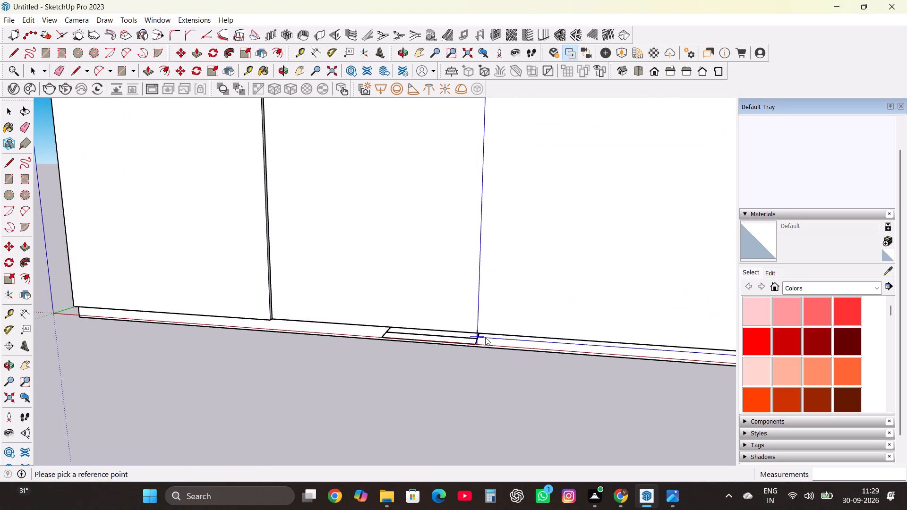
scroll(480, 329, "down", 1)
middle_click_drag(480, 329, 480, 329)
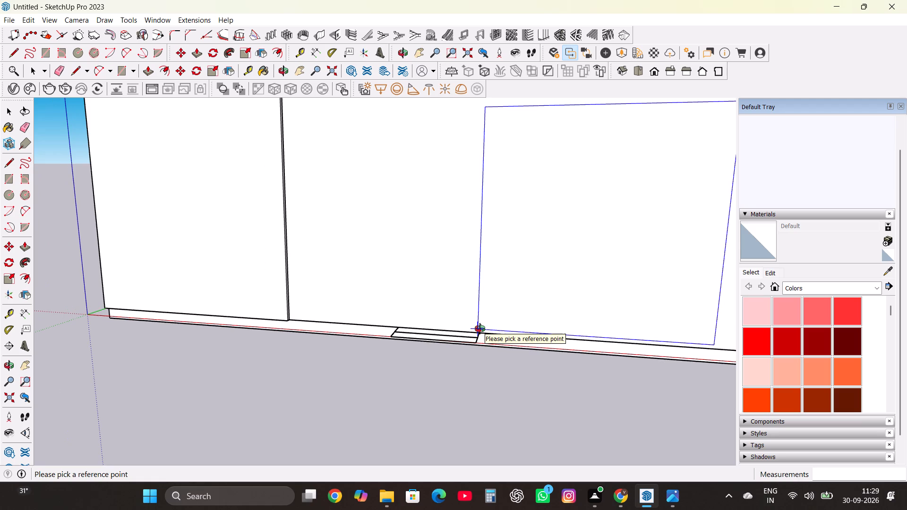
middle_click_drag(480, 329, 465, 364)
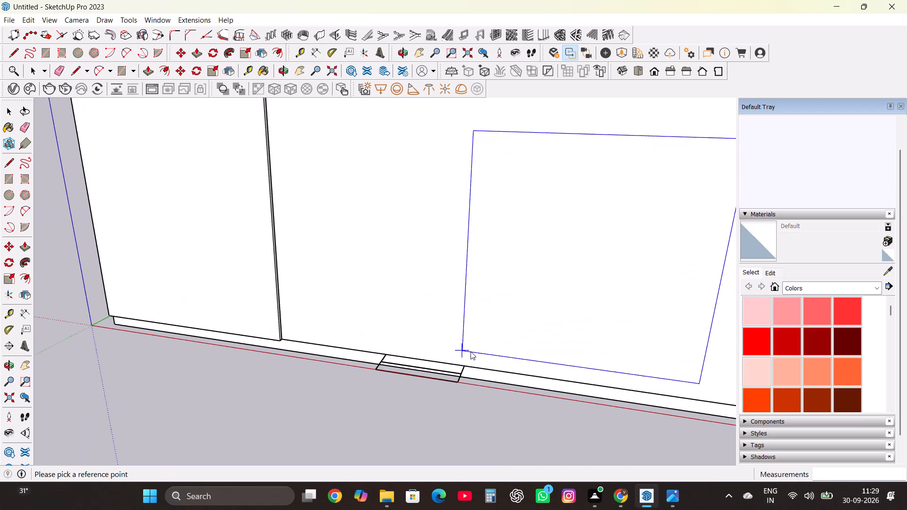
left_click(470, 366)
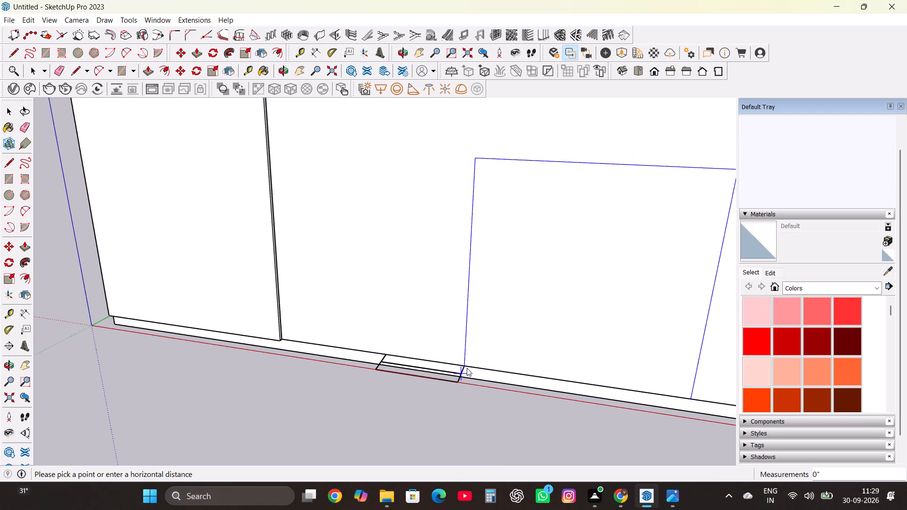
double_click(468, 365)
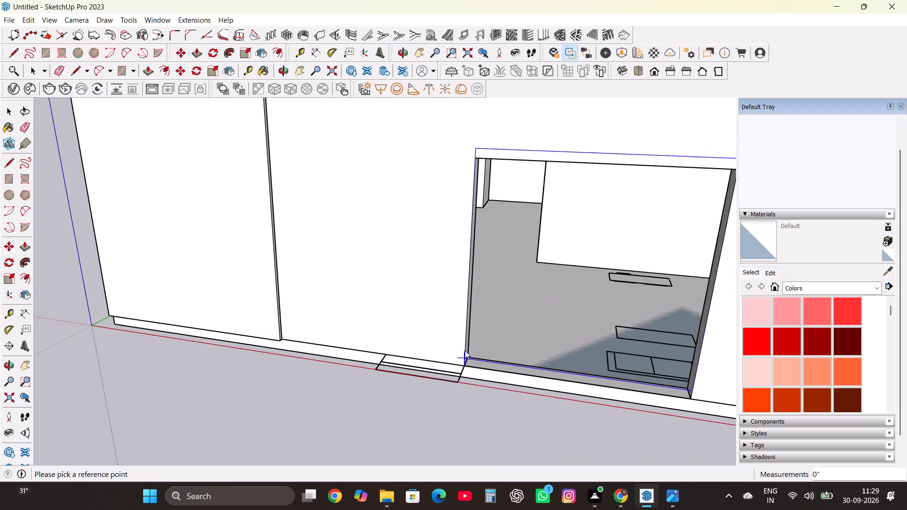
scroll(465, 349, "down", 4)
key("space")
Delete the imported 2bhk 30 40.dwg floor plan from beneath the house.
left_click(460, 369)
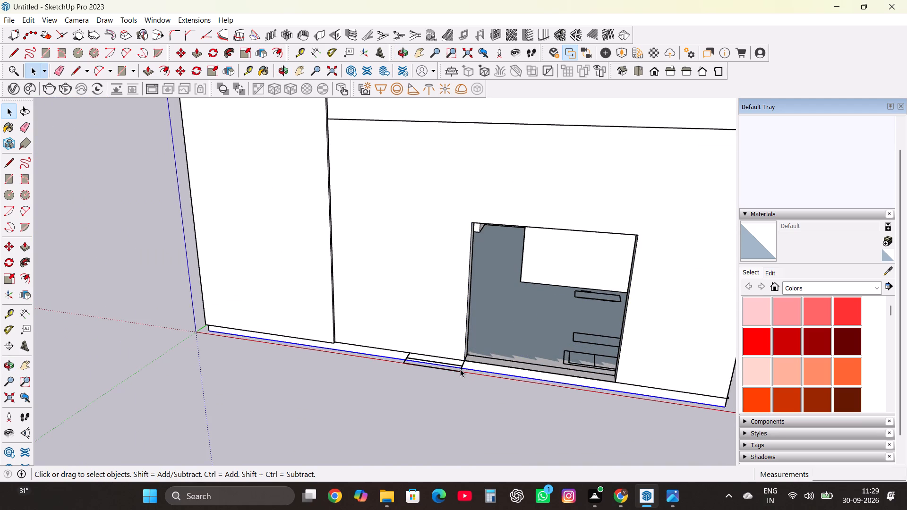
scroll(461, 364, "up", 7)
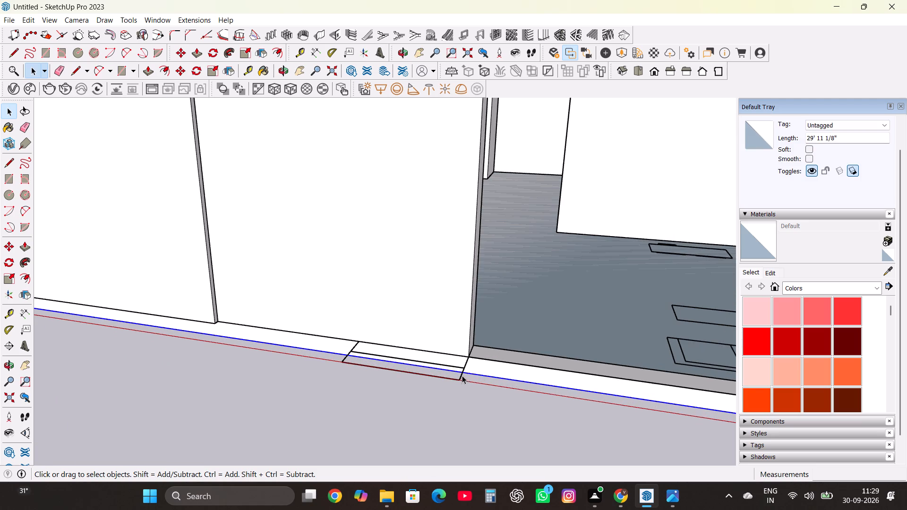
double_click(462, 366)
left_click(462, 376)
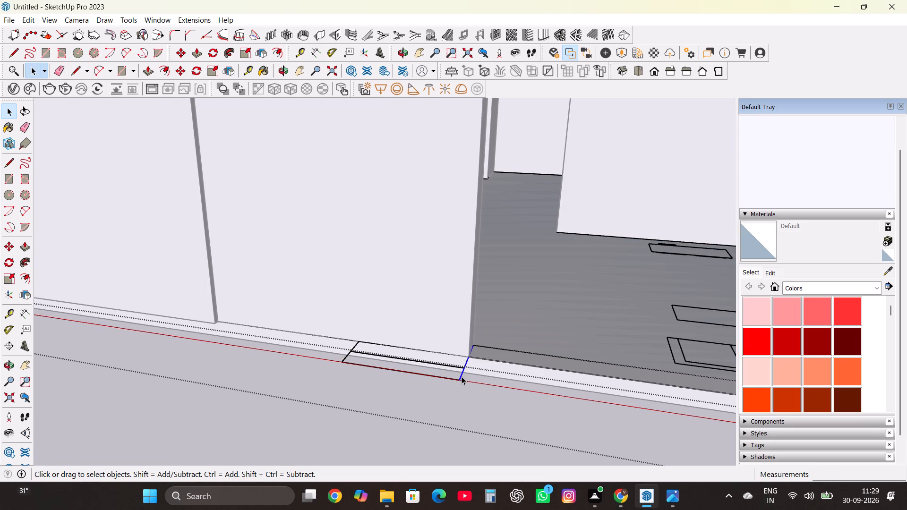
double_click(460, 376)
double_click(455, 378)
scroll(423, 398, "down", 3)
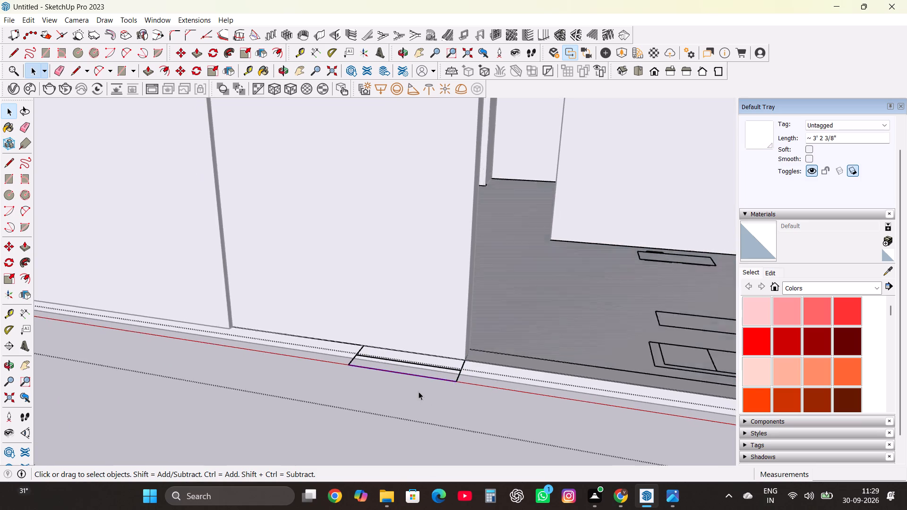
scroll(419, 391, "down", 6)
double_click(709, 384)
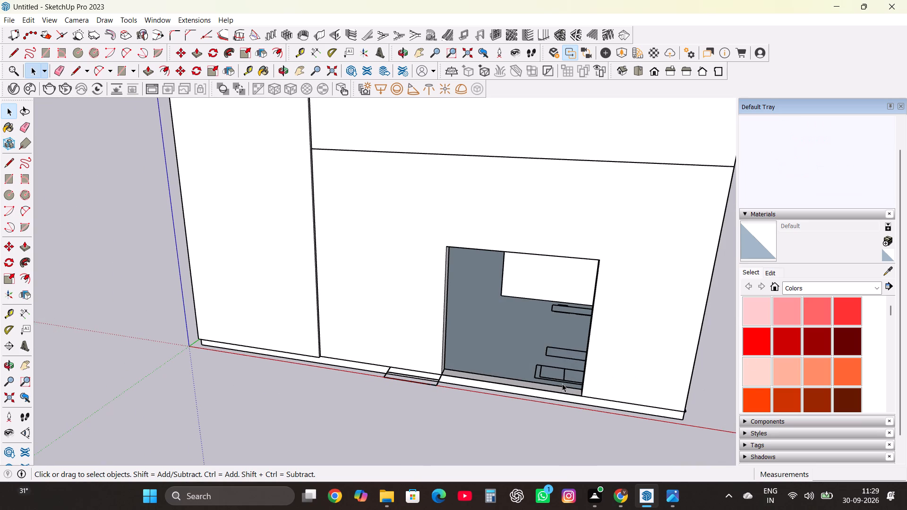
left_click(555, 381)
double_click(554, 379)
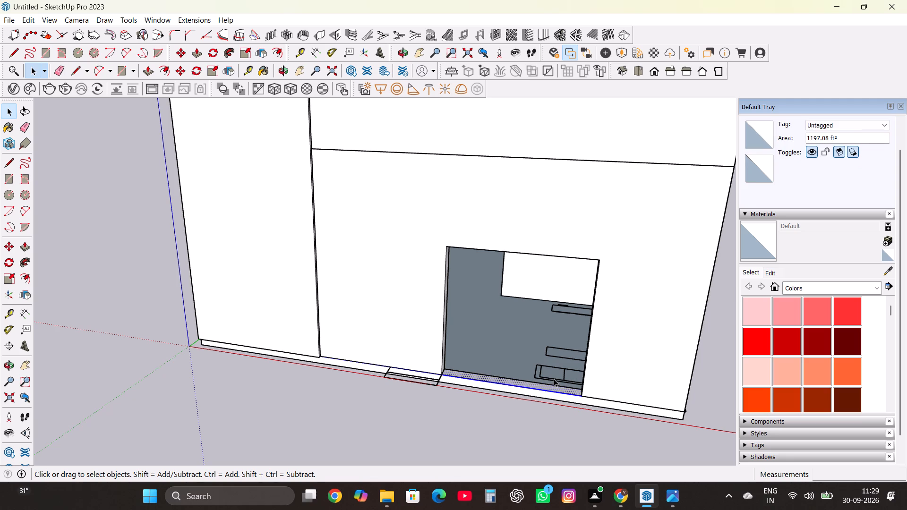
left_click(425, 384)
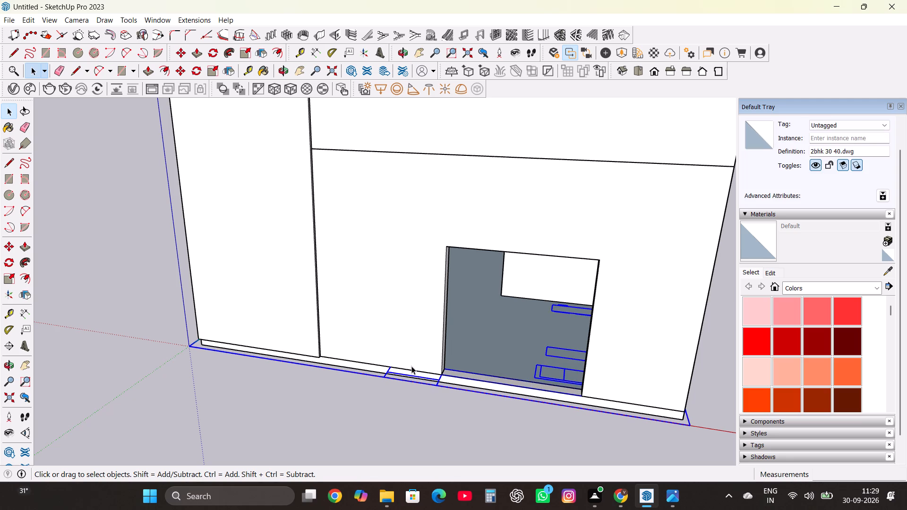
key("Delete")
Inside the ground-floor wall group, push the opening's jamb nearest the origin back about 7' 7 7/8" to the facade strip.
scroll(407, 374, "down", 4)
middle_click_drag(433, 372, 338, 384)
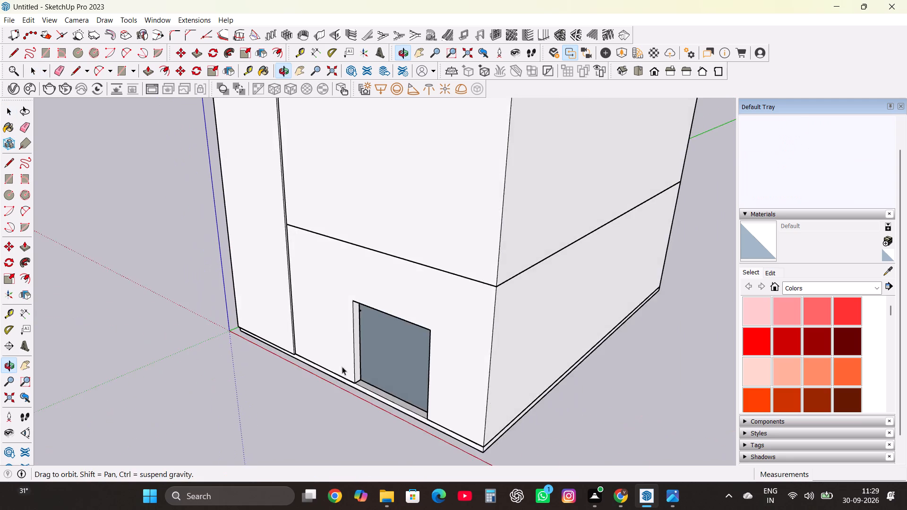
scroll(359, 342, "up", 3)
left_click(354, 350)
double_click(354, 350)
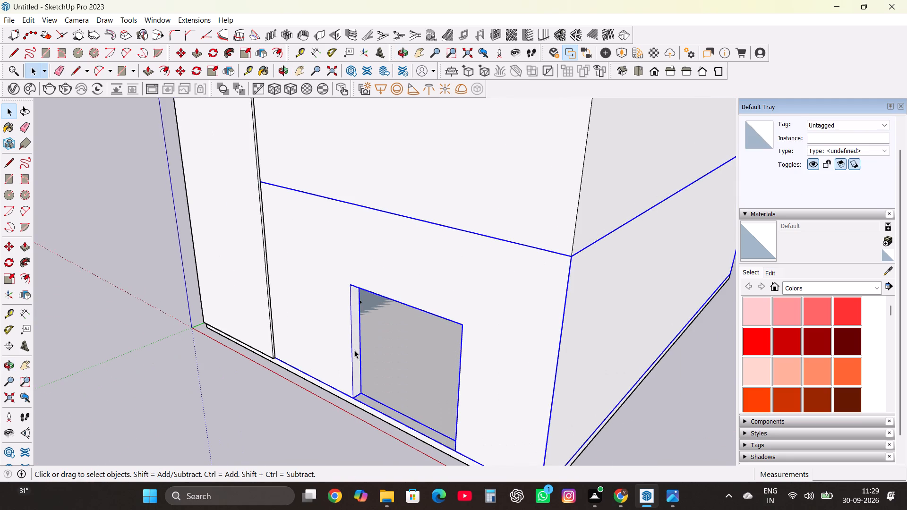
scroll(354, 350, "up", 3)
left_click(355, 350)
left_click(355, 350)
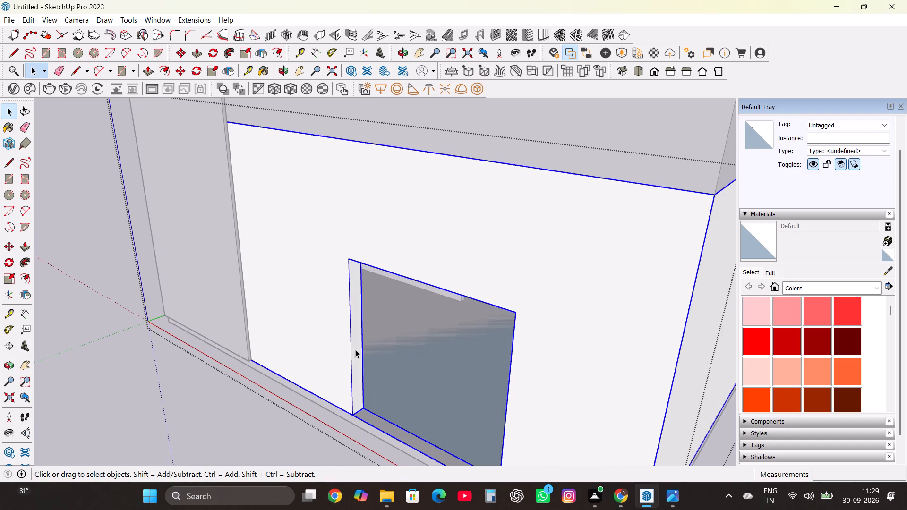
scroll(359, 347, "up", 3)
triple_click(359, 346)
scroll(358, 346, "up", 2)
left_click(358, 346)
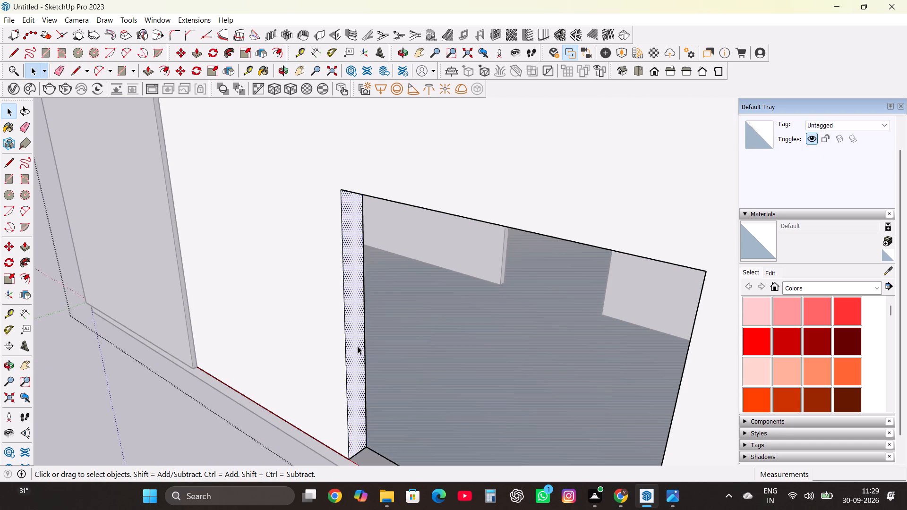
left_click(358, 346)
key("p")
left_click_drag(358, 346, 317, 317)
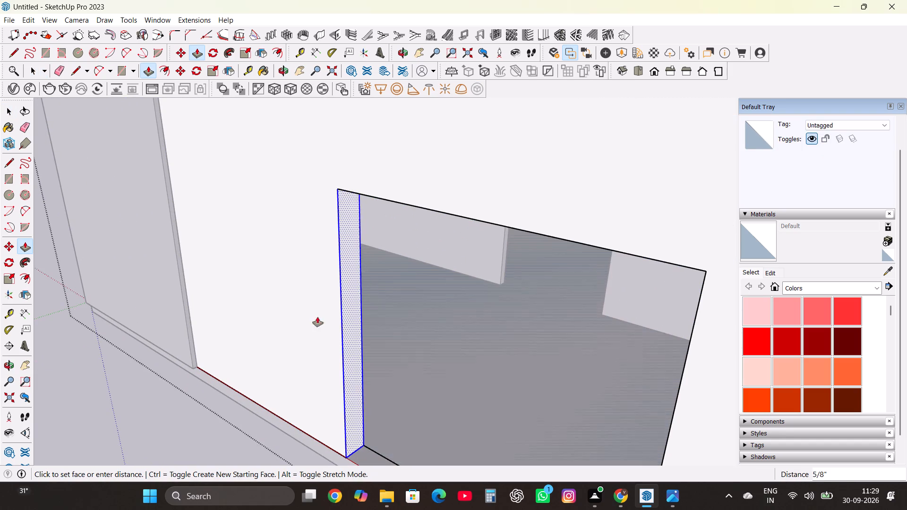
left_click_drag(317, 317, 208, 257)
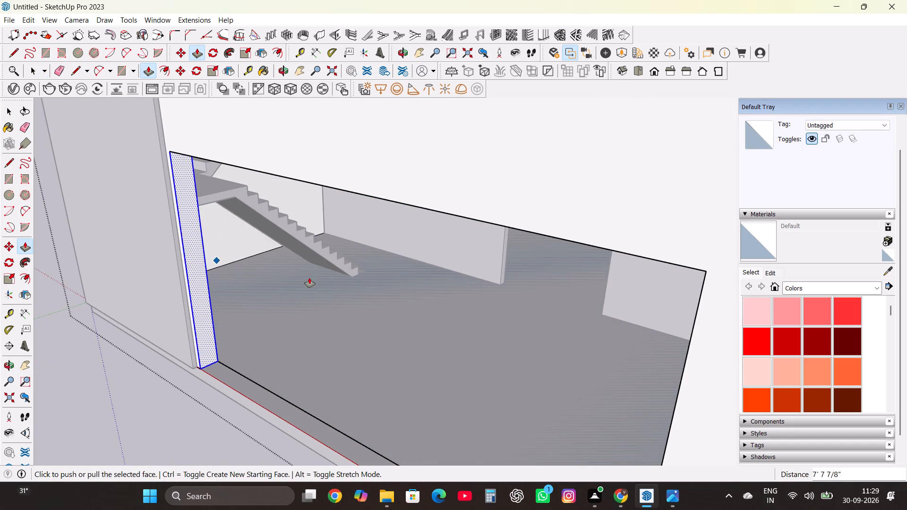
Push the opening's opposite jamb back about 4' 5 3/4" towards the house's outer corner.
scroll(331, 280, "down", 13)
middle_click_drag(357, 299, 659, 264)
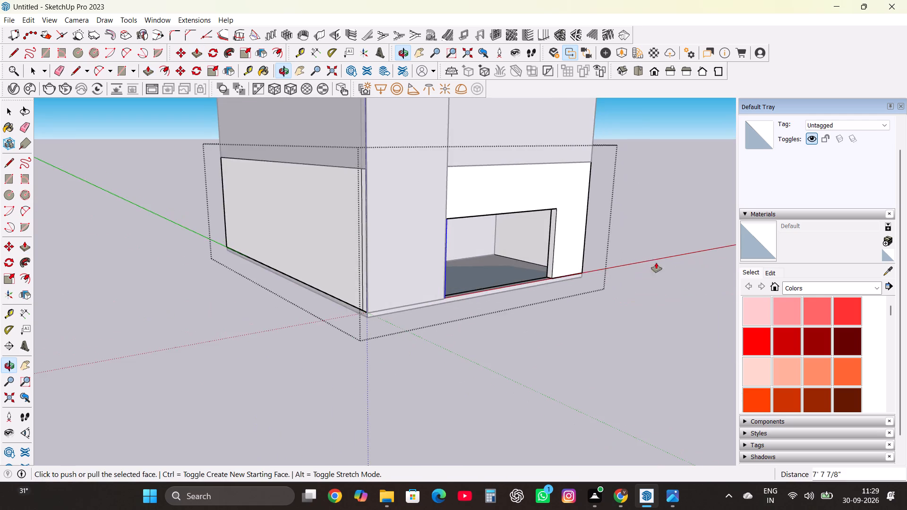
scroll(534, 261, "up", 5)
key("space")
left_click(564, 241)
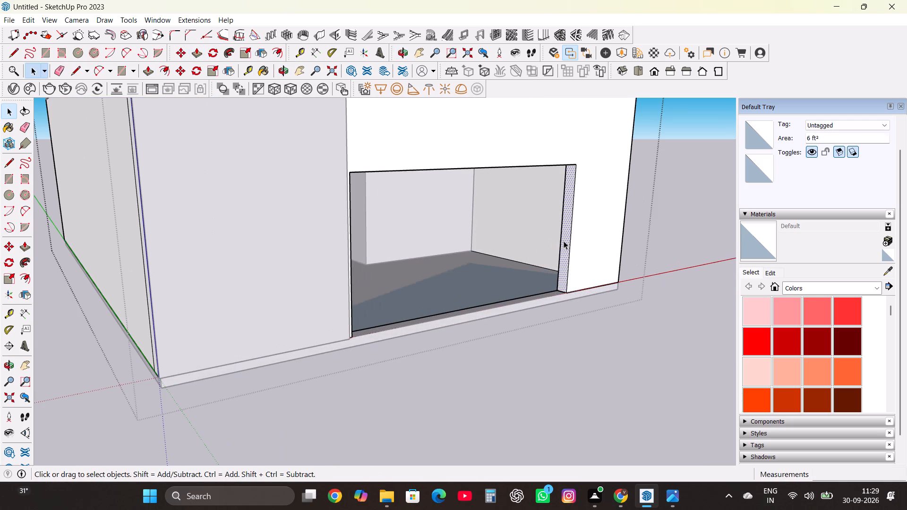
key("p")
left_click_drag(564, 241, 611, 238)
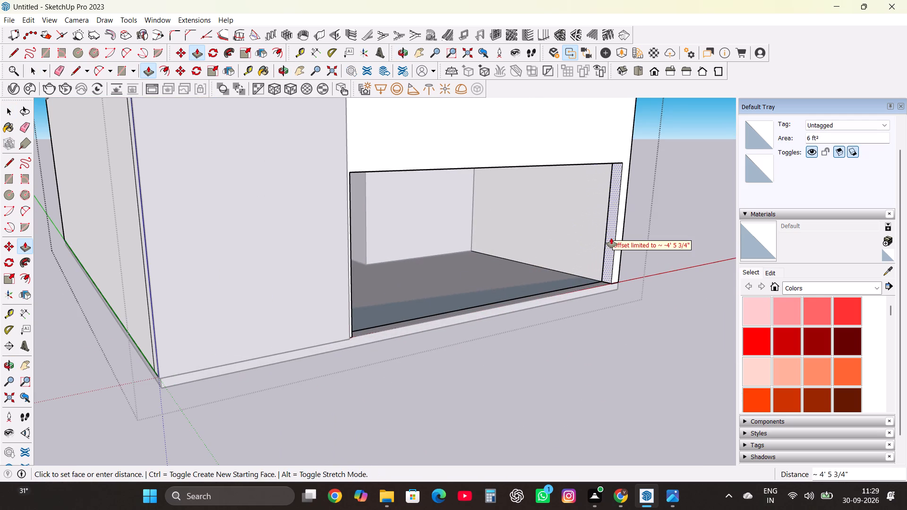
left_click_drag(611, 238, 612, 238)
Push the opening's top face up to just below the upper storey, and leave the wall group.
scroll(550, 261, "down", 3)
middle_click_drag(546, 265, 448, 153)
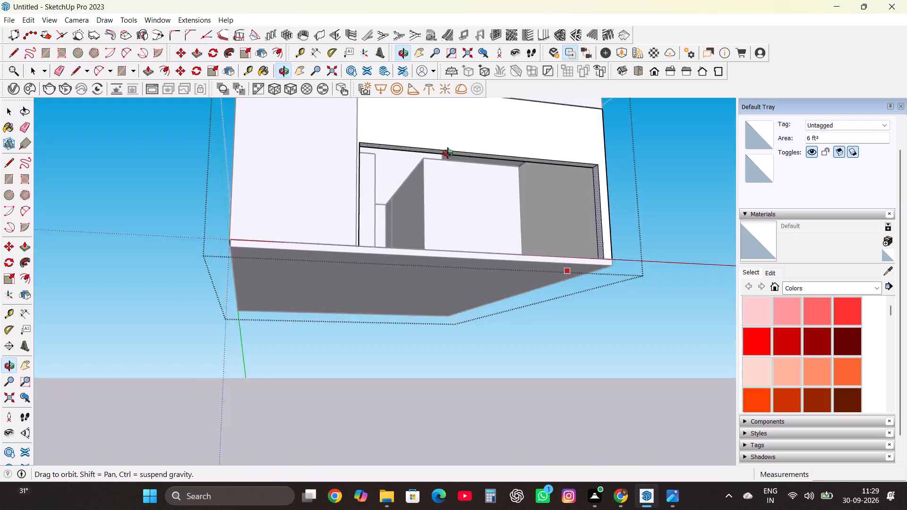
middle_click_drag(448, 153, 435, 144)
scroll(465, 149, "up", 7)
key("space")
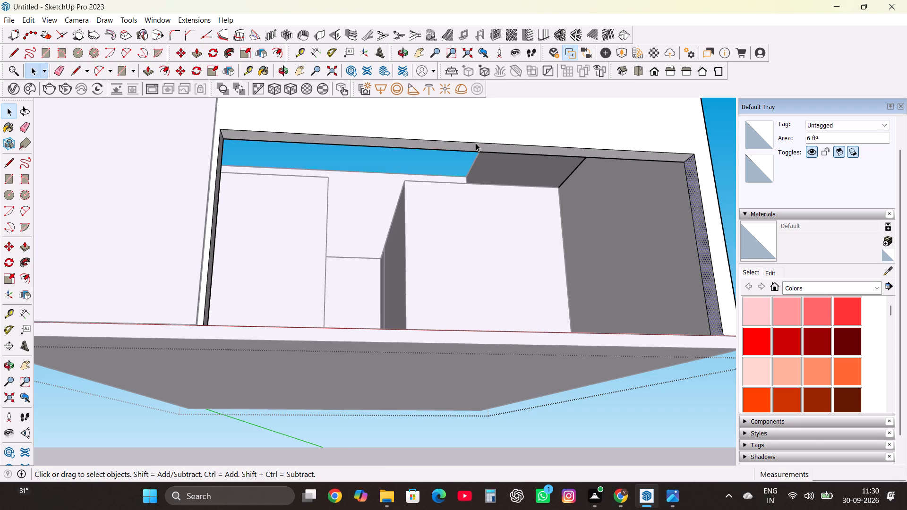
left_click(475, 144)
key("p")
left_click_drag(475, 148, 438, 173)
scroll(445, 151, "down", 12)
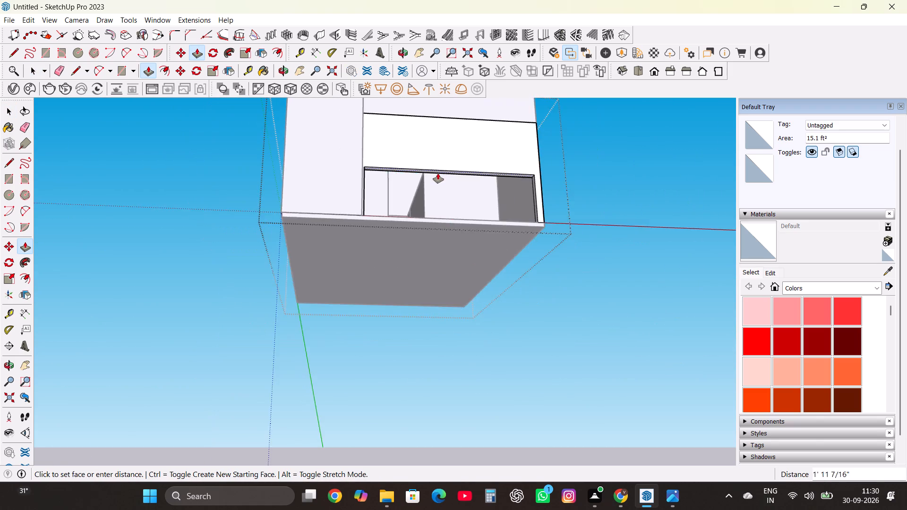
scroll(438, 173, "down", 3)
left_click_drag(438, 173, 436, 144)
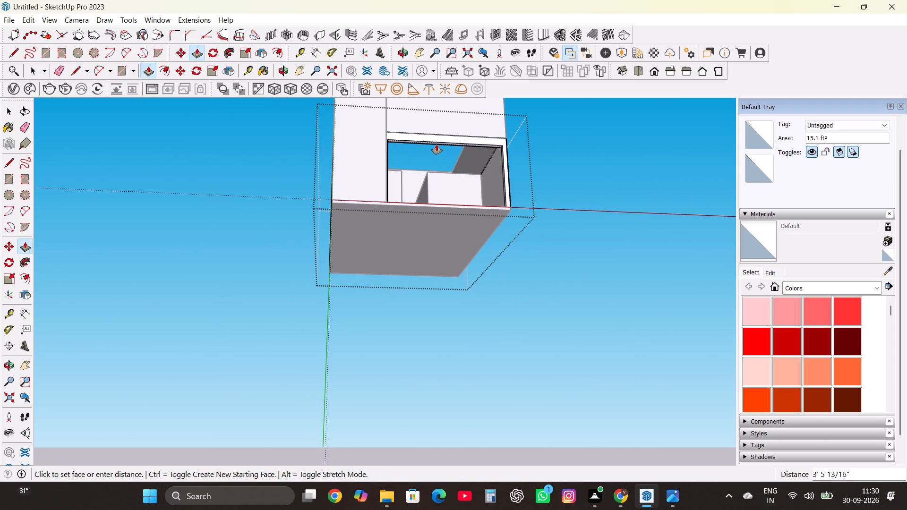
left_click_drag(436, 144, 437, 139)
key("space")
double_click(589, 159)
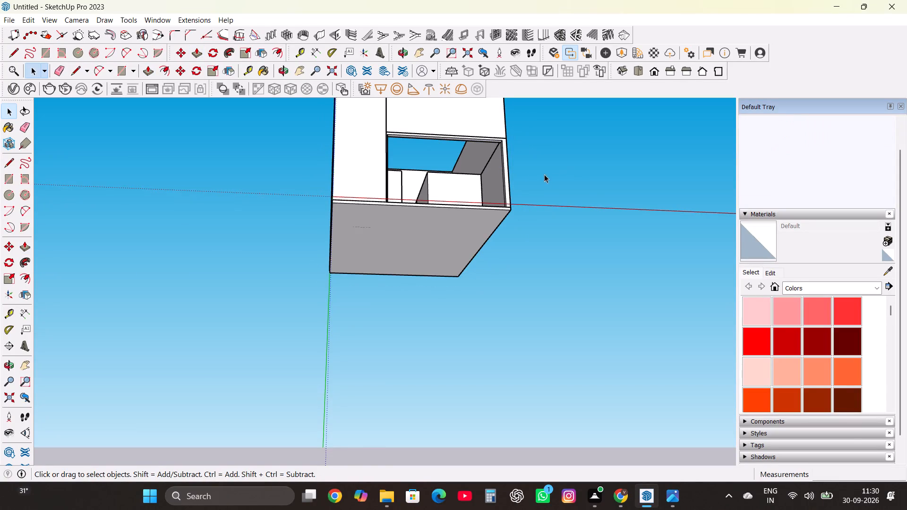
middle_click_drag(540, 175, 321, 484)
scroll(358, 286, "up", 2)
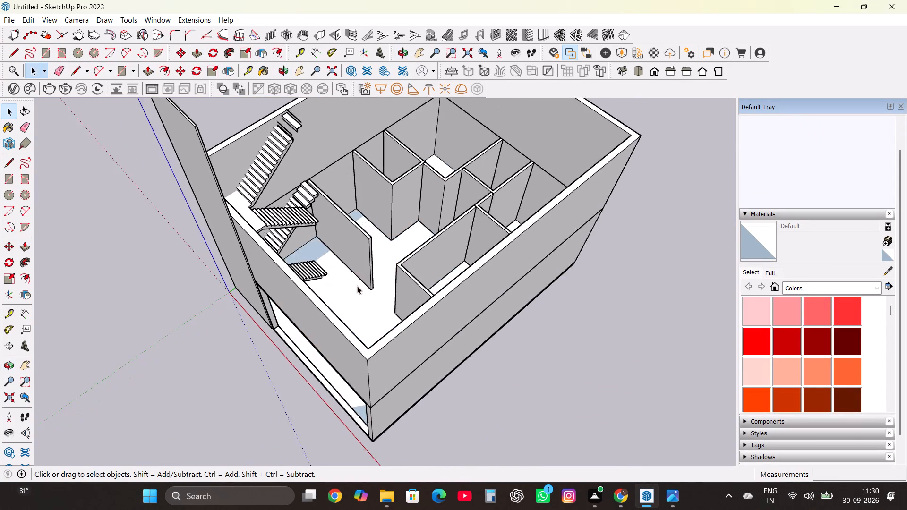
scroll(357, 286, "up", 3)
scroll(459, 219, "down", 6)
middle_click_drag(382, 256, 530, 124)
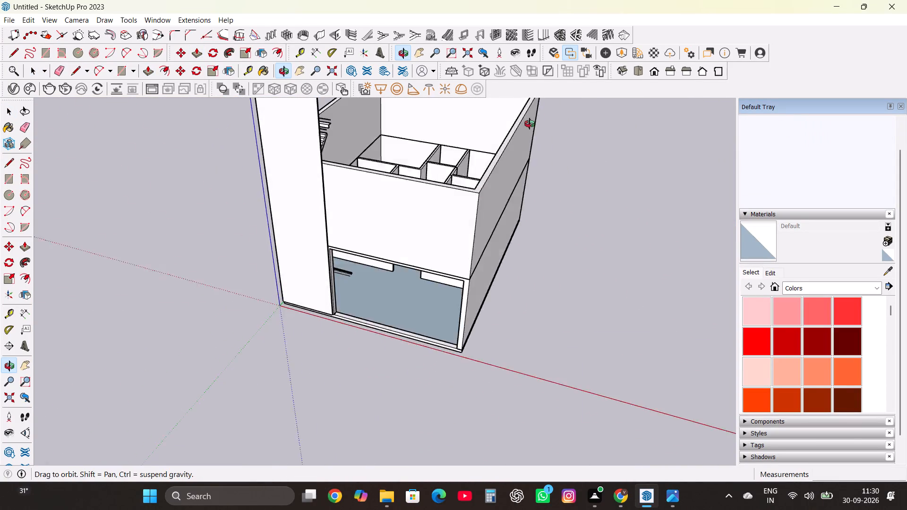
Delete the upper-storey outer wall group stacked on the ground-floor walls.
middle_click_drag(530, 124, 366, 192)
left_click(427, 324)
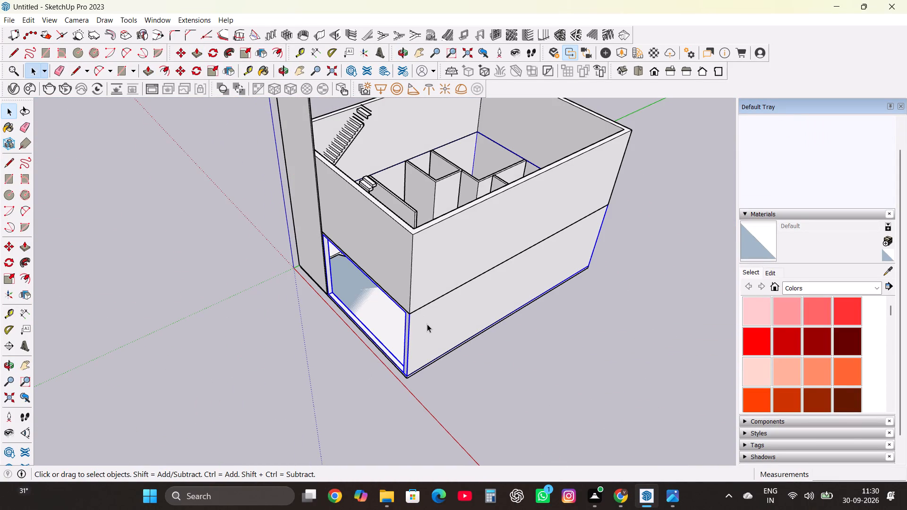
left_click(434, 258)
key("Delete")
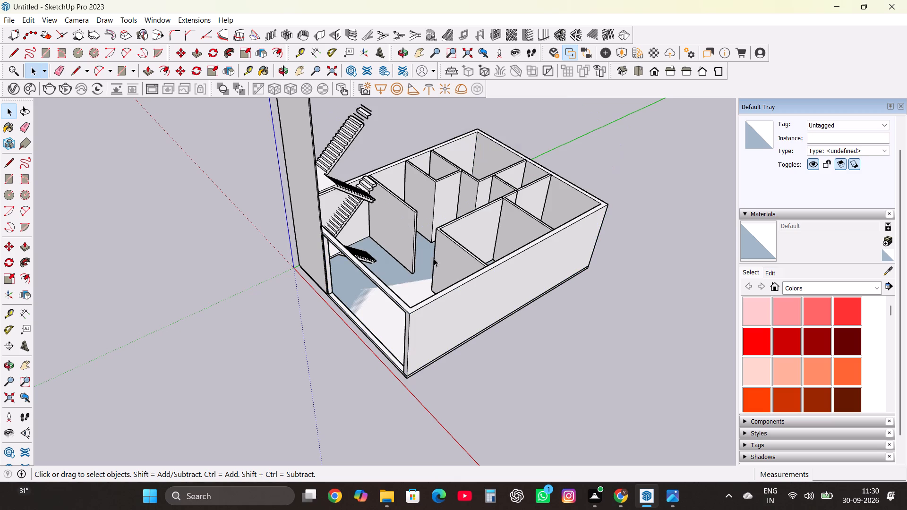
Examine the exposed ground-floor room layout, stairs and wide front opening from several angles.
scroll(415, 338, "up", 4)
scroll(489, 271, "down", 2)
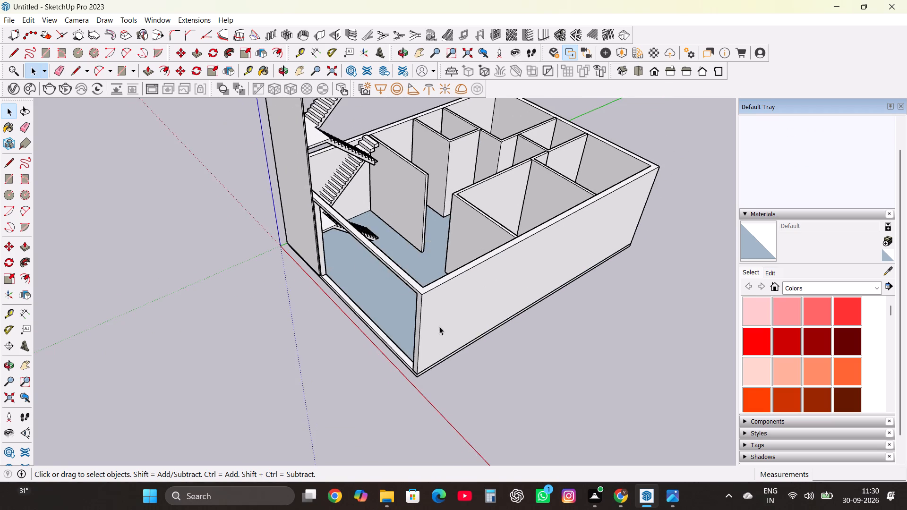
middle_click_drag(439, 325, 573, 160)
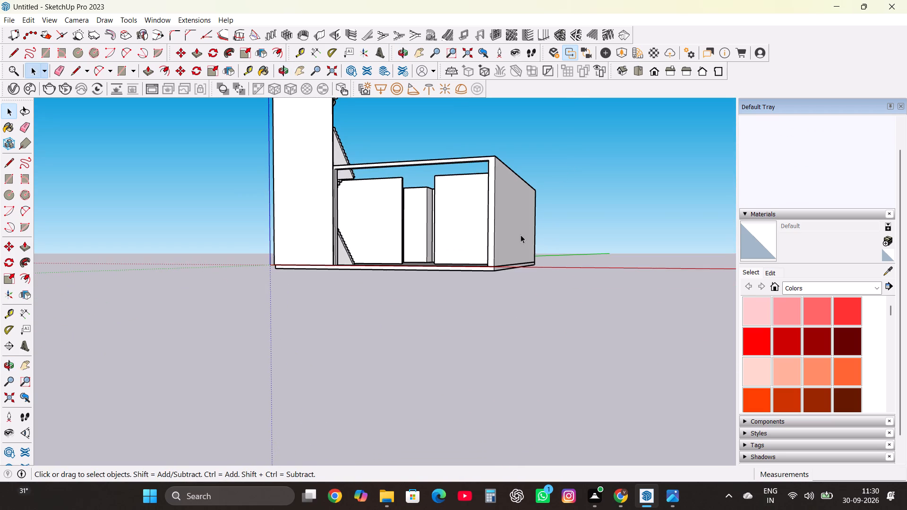
scroll(521, 235, "down", 4)
middle_click_drag(512, 229, 493, 378)
scroll(506, 275, "up", 3)
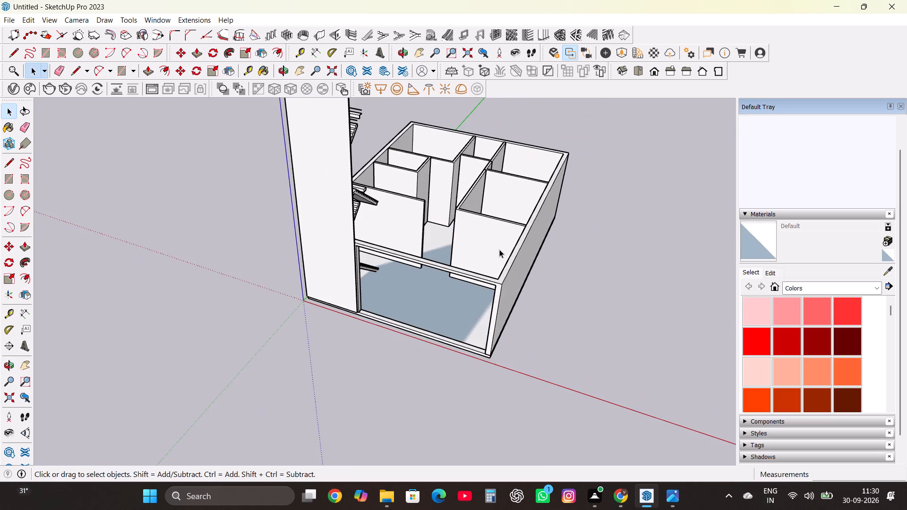
middle_click_drag(499, 247, 402, 408)
scroll(471, 314, "down", 3)
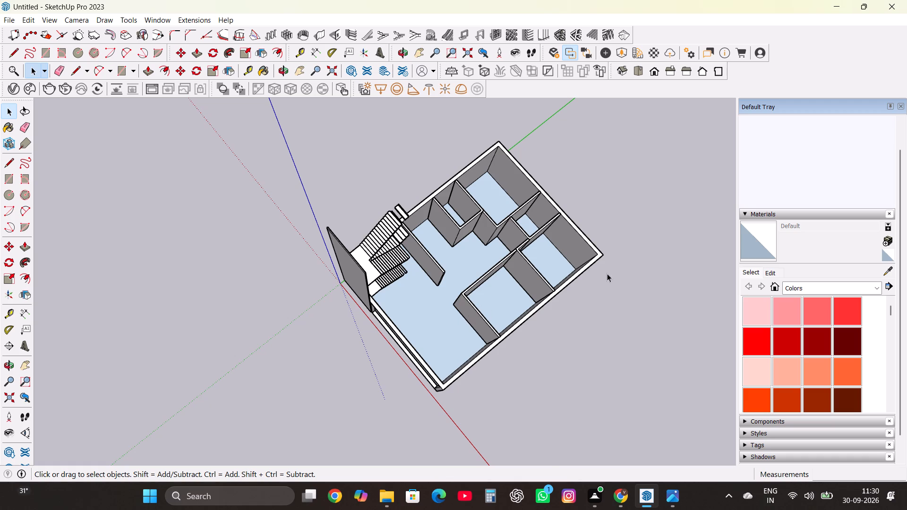
scroll(552, 291, "down", 4)
middle_click_drag(480, 335, 621, 210)
double_click(600, 238)
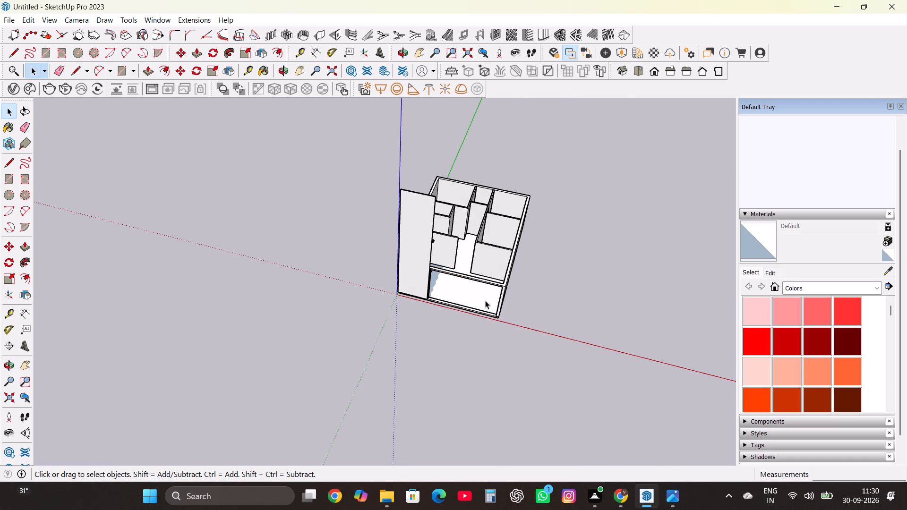
scroll(484, 301, "up", 3)
middle_click_drag(495, 329, 464, 140)
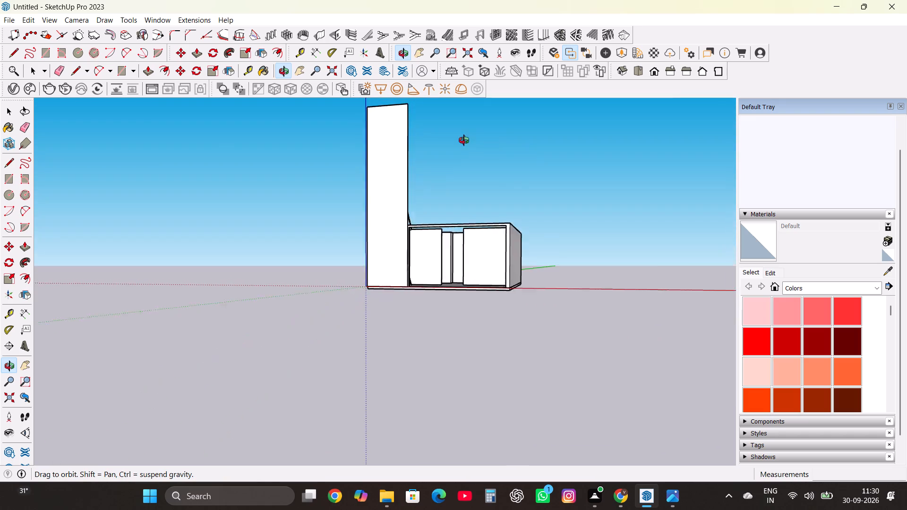
middle_click_drag(464, 140, 405, 163)
scroll(467, 222, "up", 10)
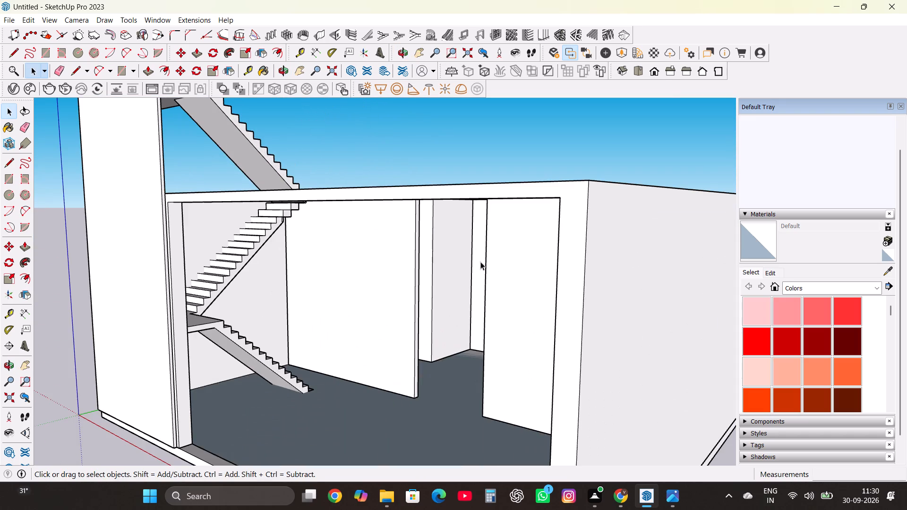
middle_click_drag(475, 261, 526, 317)
scroll(505, 248, "down", 3)
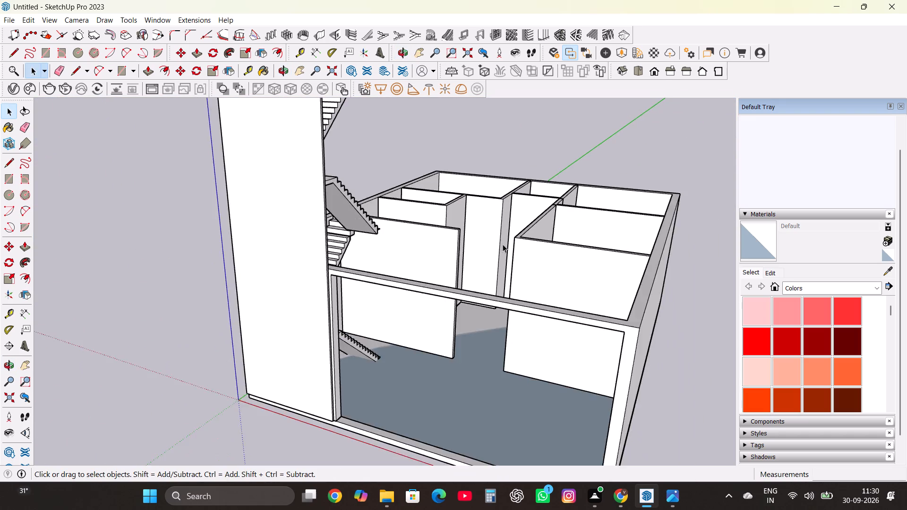
scroll(503, 244, "down", 4)
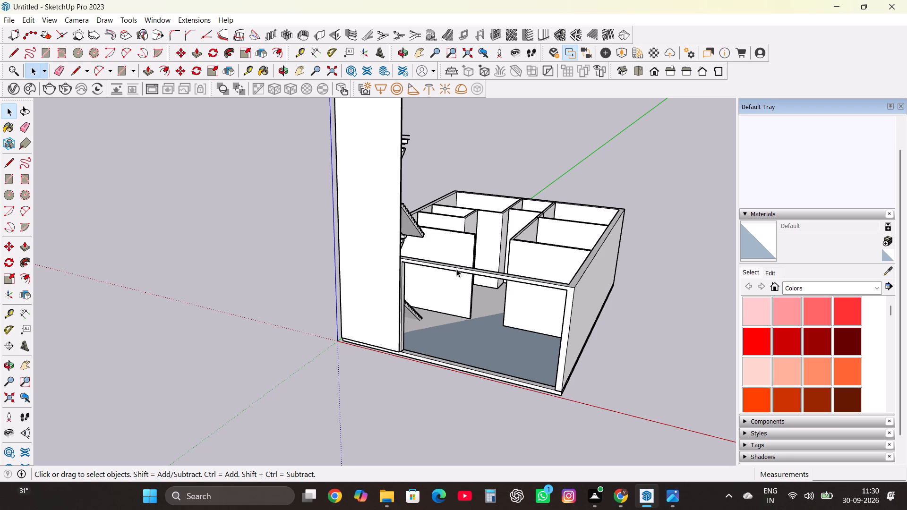
scroll(446, 295, "down", 2)
scroll(433, 316, "up", 2)
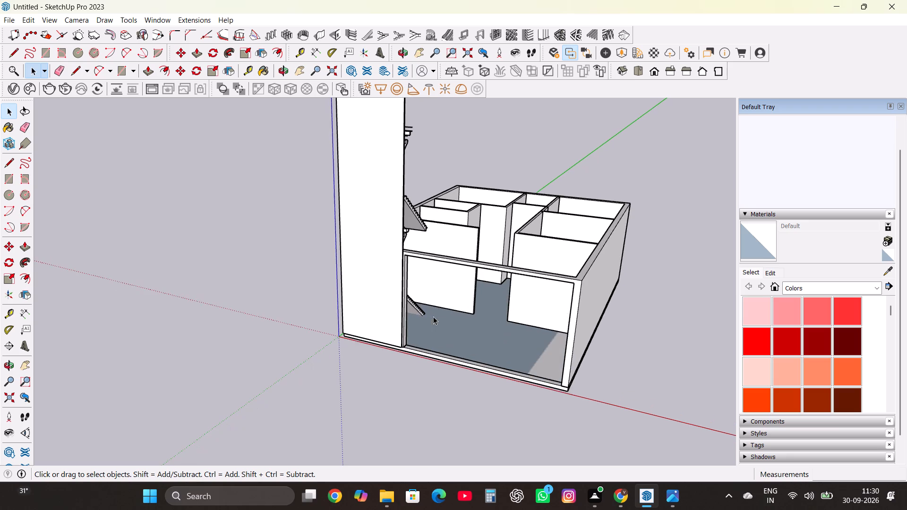
Inside the group of the partition beside the stairs, push the wall's free end face back to shorten it, and leave the group.
scroll(440, 305, "up", 4)
middle_click_drag(470, 290, 401, 427)
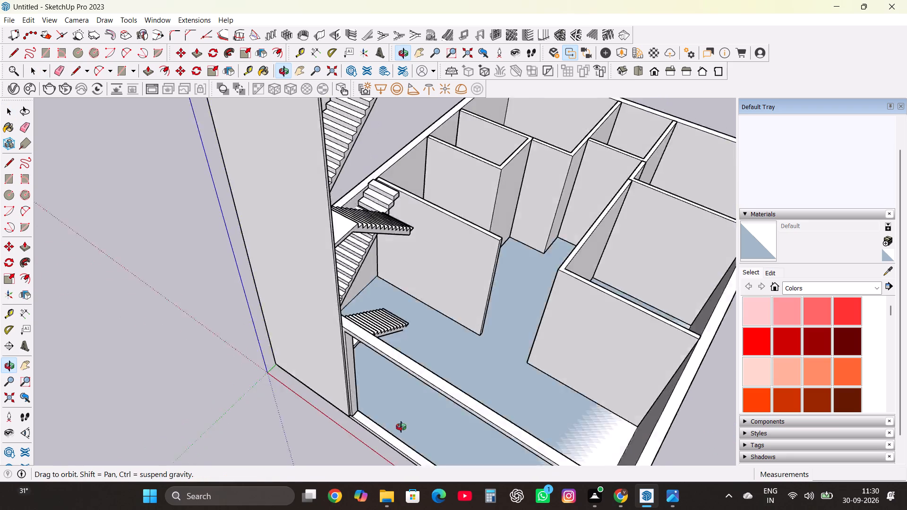
middle_click_drag(401, 427, 347, 436)
scroll(558, 281, "up", 3)
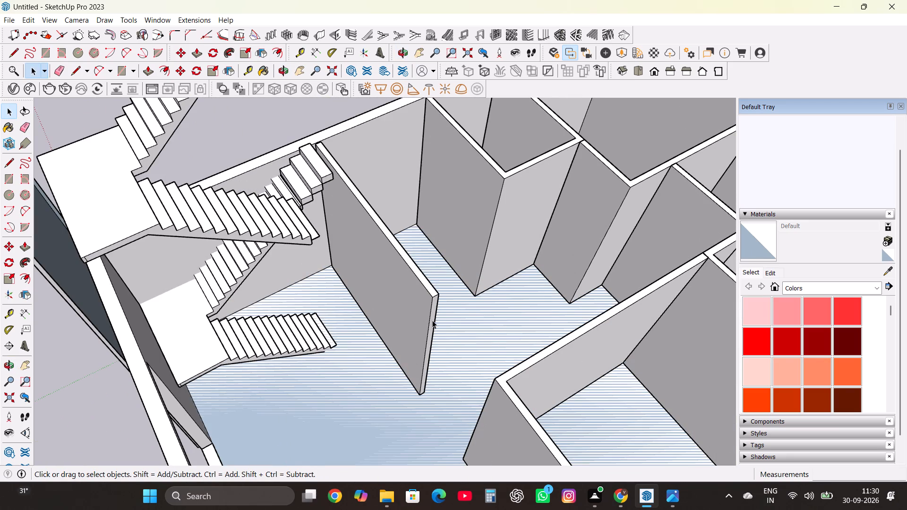
double_click(432, 320)
scroll(432, 320, "up", 3)
left_click(432, 320)
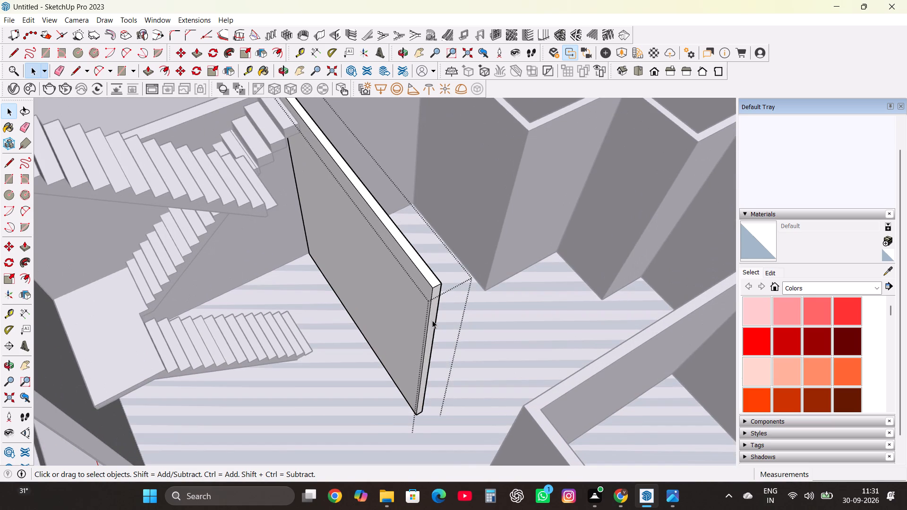
key("p")
left_click_drag(432, 320, 427, 311)
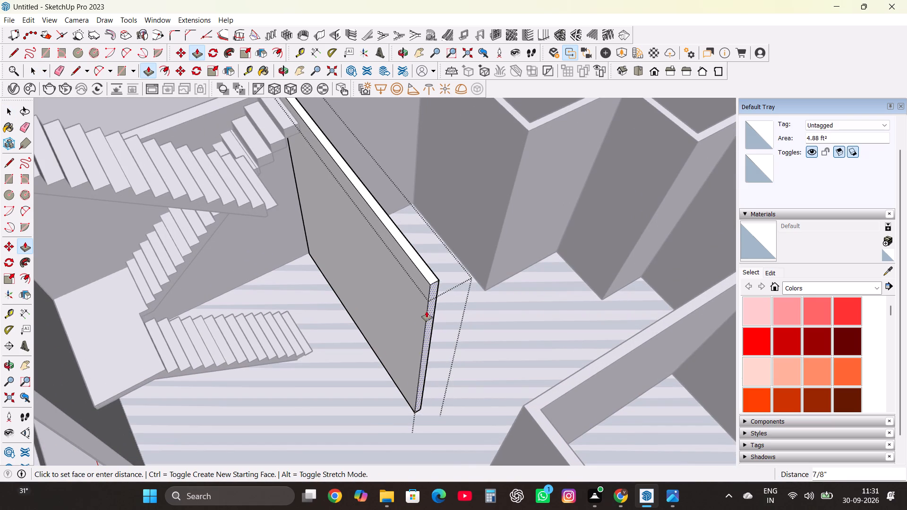
left_click_drag(427, 311, 407, 267)
scroll(406, 268, "down", 7)
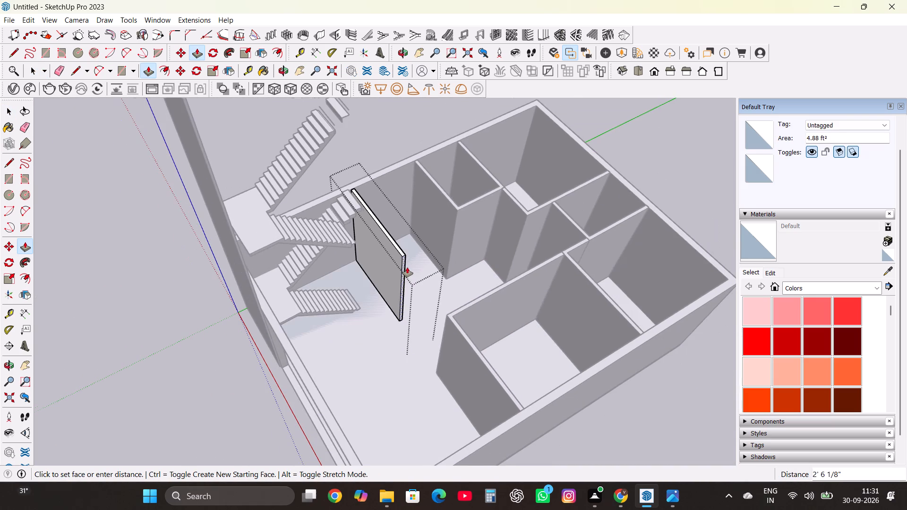
left_click_drag(407, 267, 266, 333)
scroll(348, 349, "down", 1)
middle_click_drag(347, 359, 560, 238)
key("space")
triple_click(645, 180)
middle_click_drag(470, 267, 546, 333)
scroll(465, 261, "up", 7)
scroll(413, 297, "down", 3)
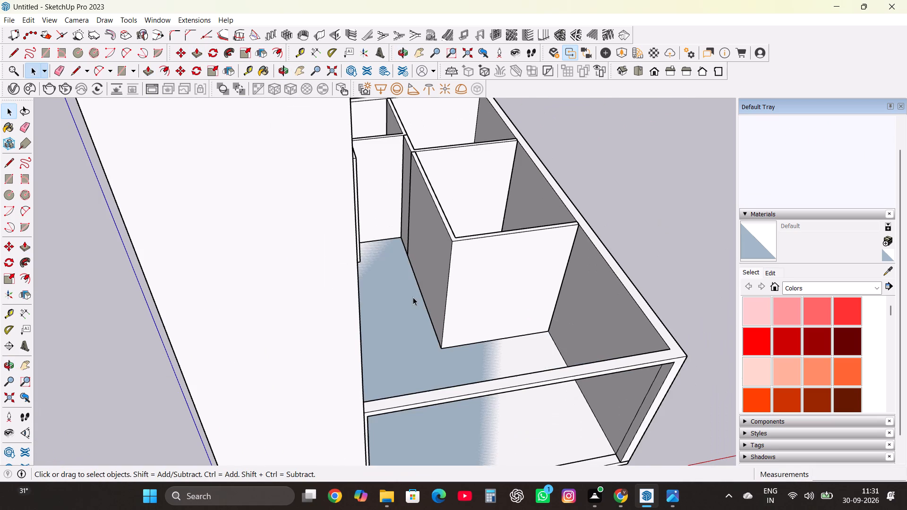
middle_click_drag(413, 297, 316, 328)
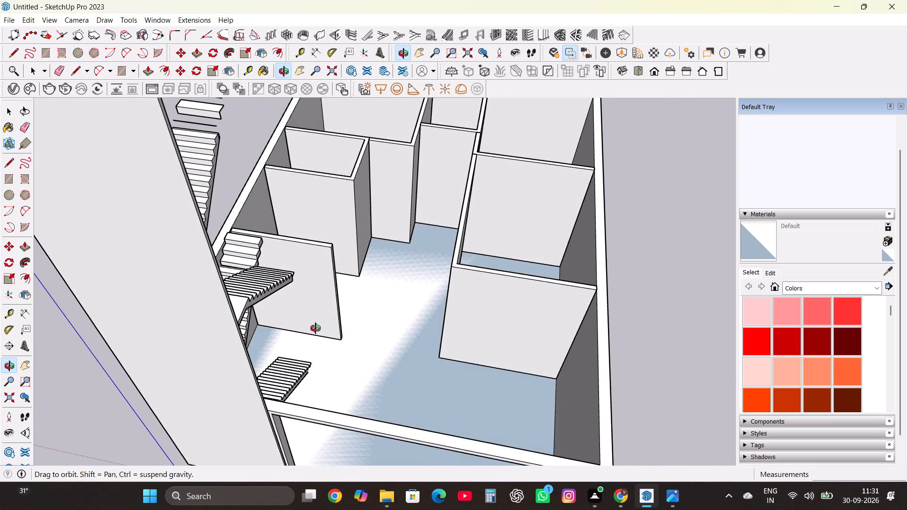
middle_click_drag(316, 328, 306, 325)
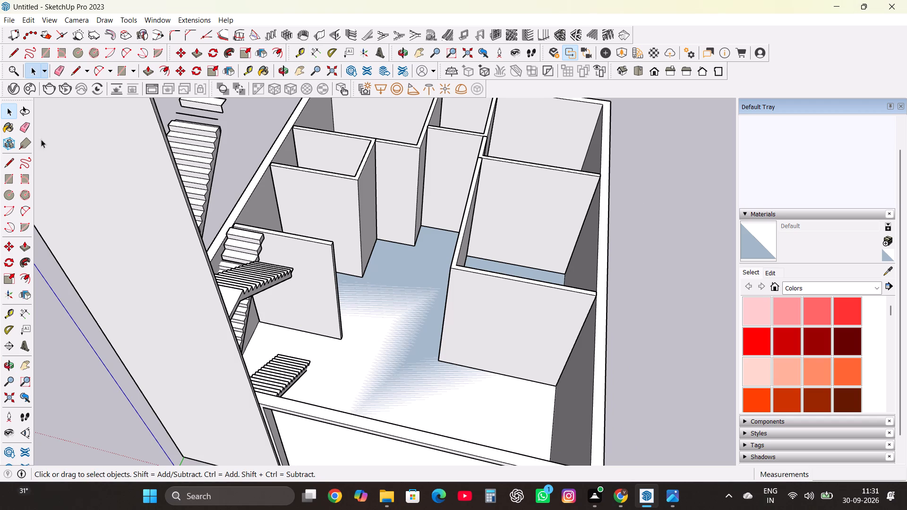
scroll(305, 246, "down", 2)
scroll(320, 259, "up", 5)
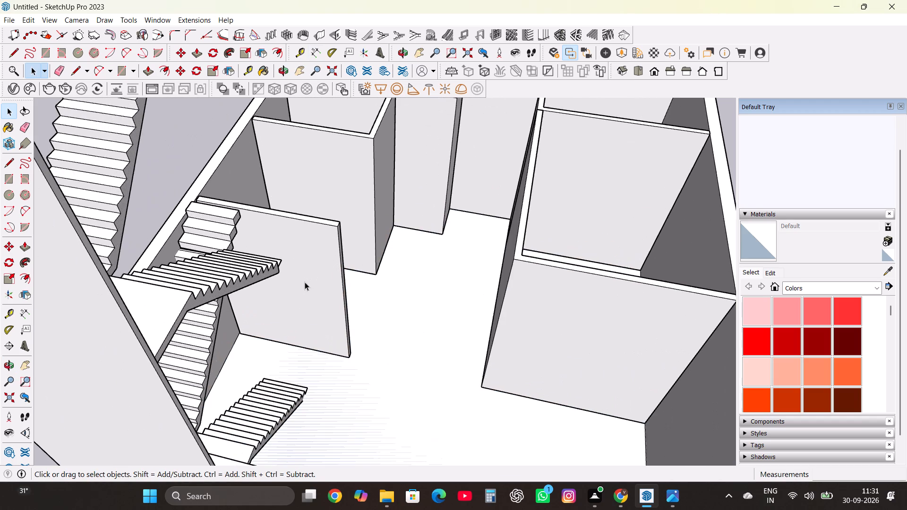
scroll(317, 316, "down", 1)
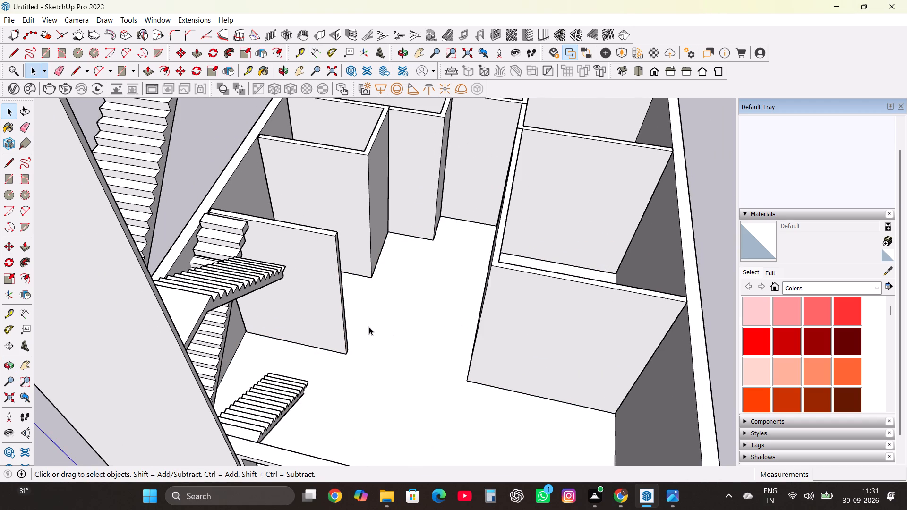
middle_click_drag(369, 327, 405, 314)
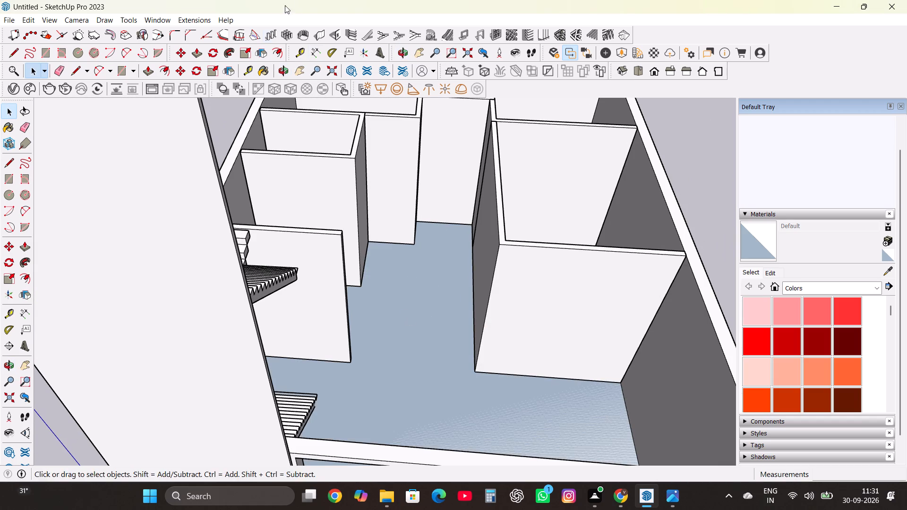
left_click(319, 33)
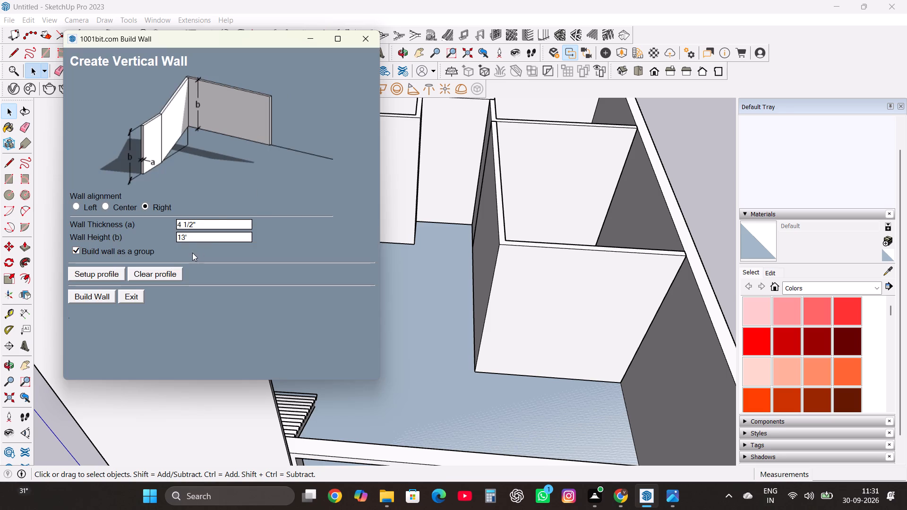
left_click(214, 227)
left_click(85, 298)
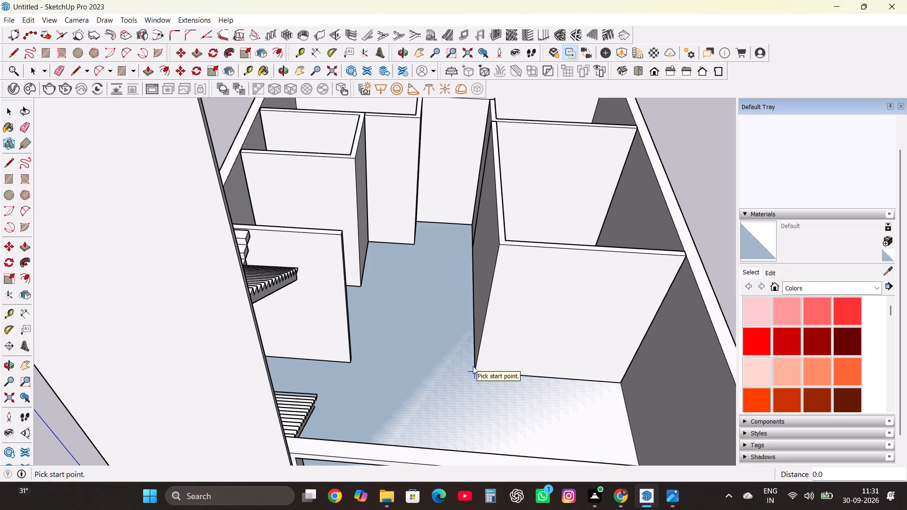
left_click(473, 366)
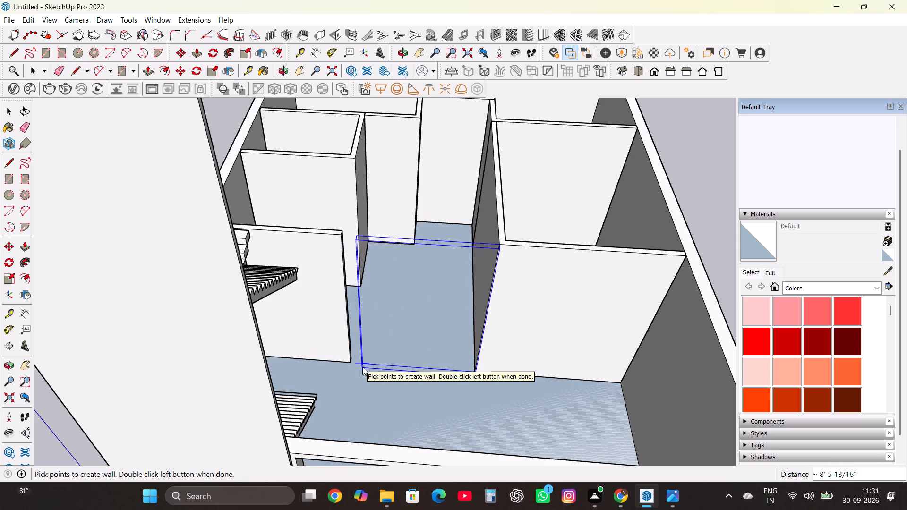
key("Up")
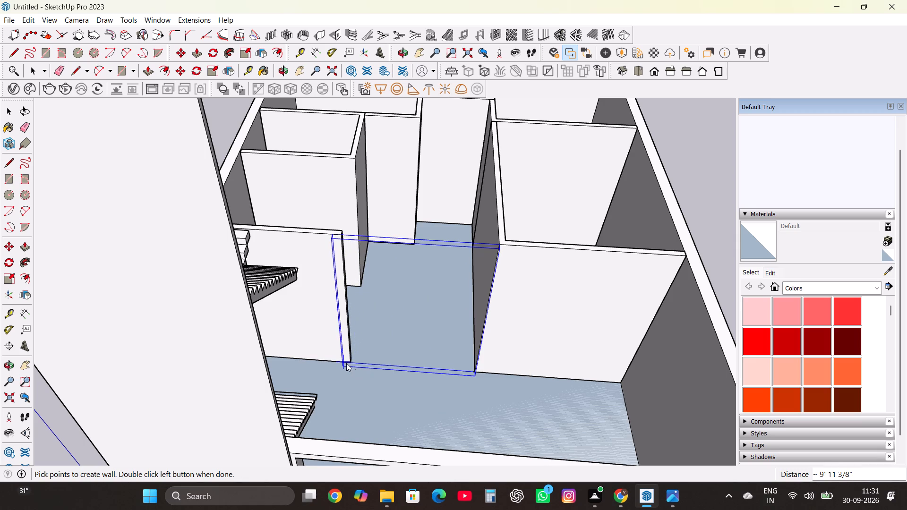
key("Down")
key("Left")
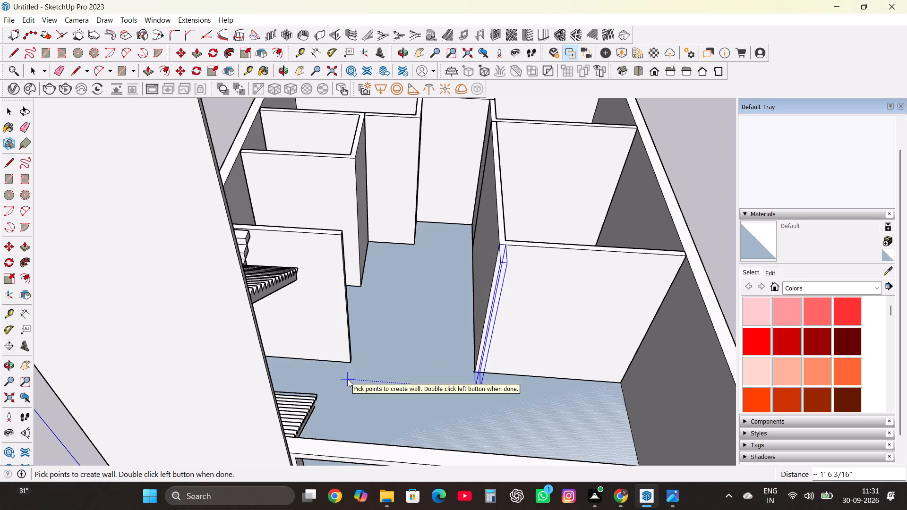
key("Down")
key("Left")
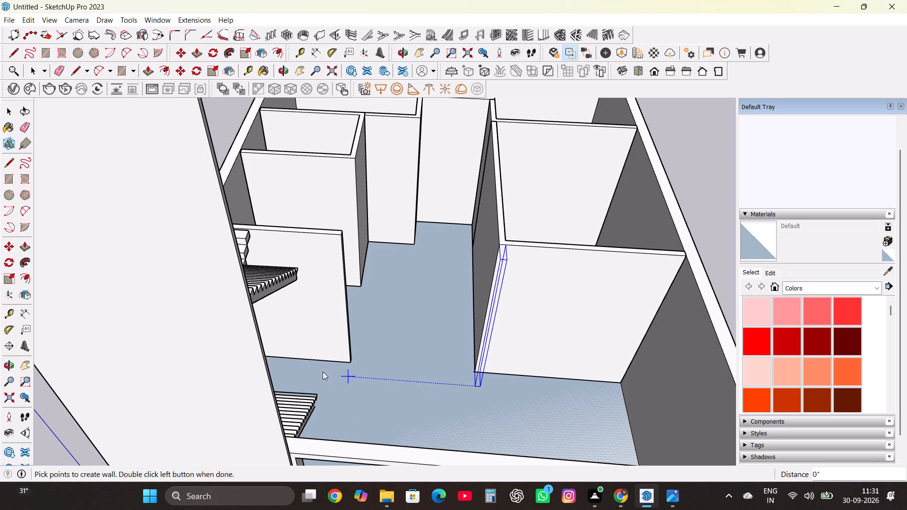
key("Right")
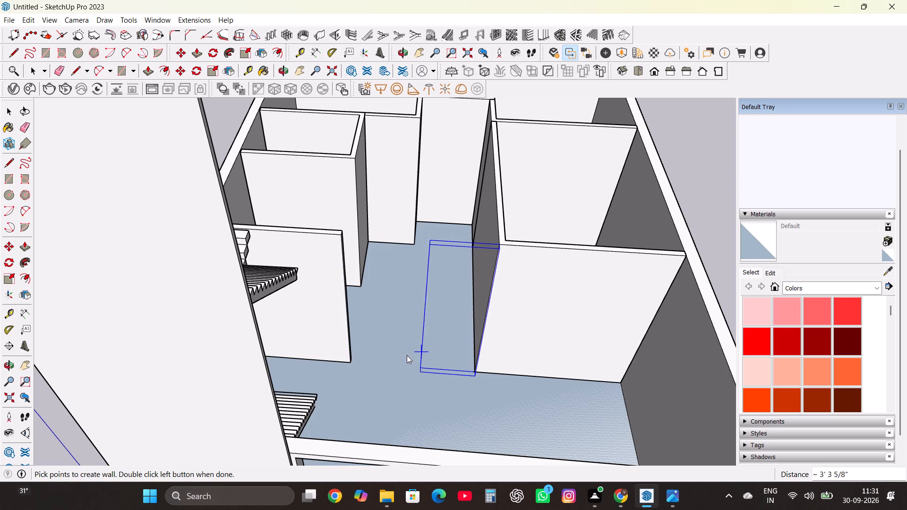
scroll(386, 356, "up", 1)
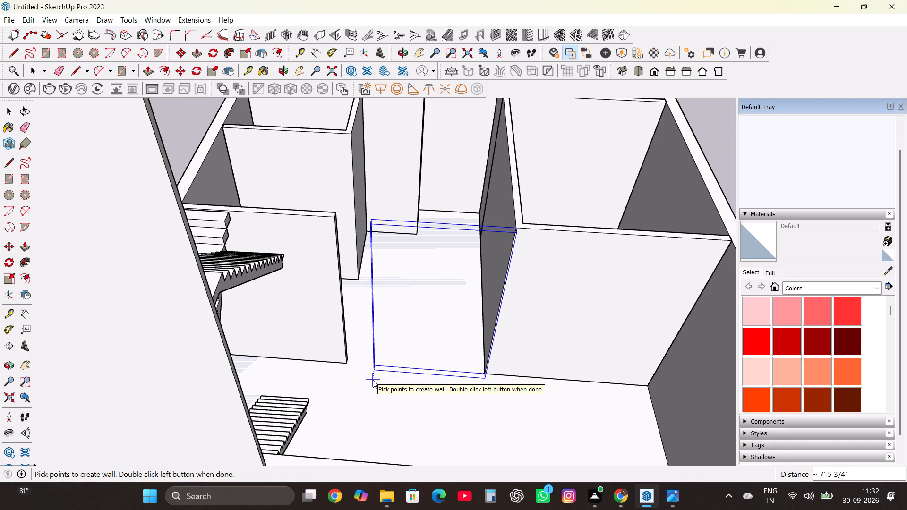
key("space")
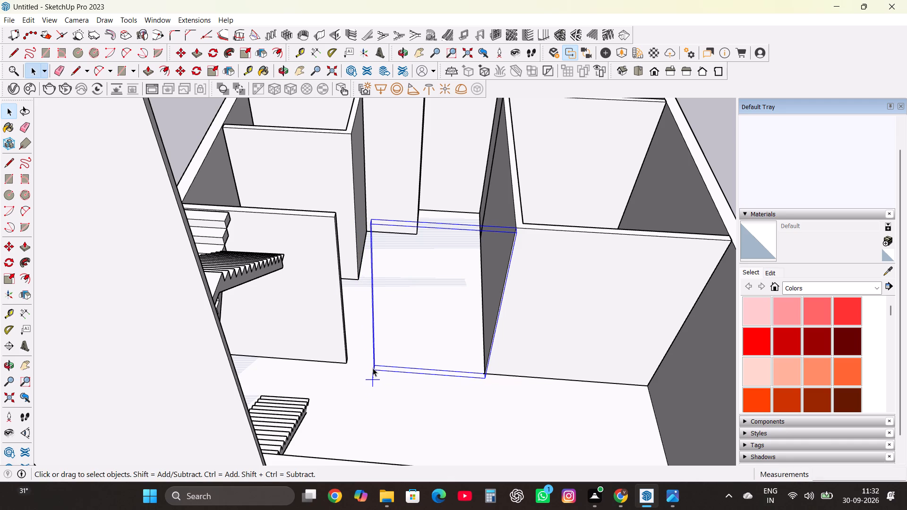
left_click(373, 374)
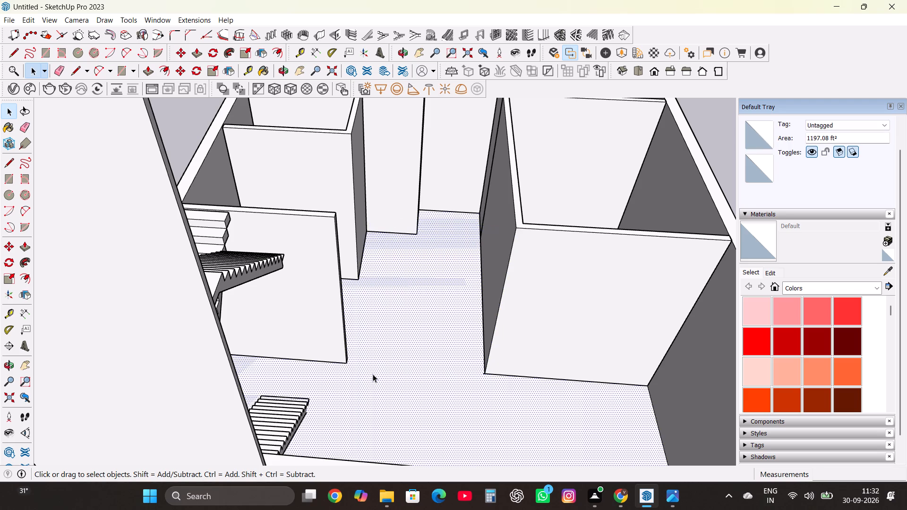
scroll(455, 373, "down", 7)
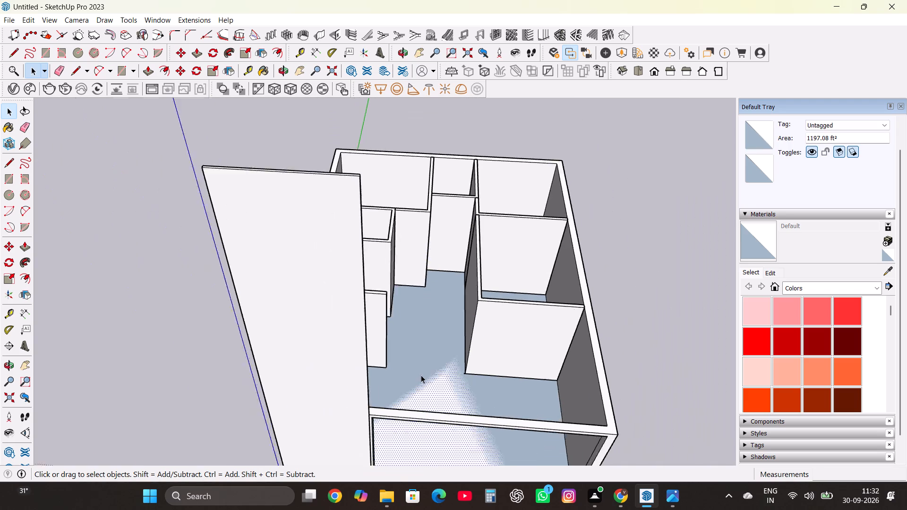
Build a right-aligned wall 4 1/2" thick, 13' high and about 8' 6" long from the front room partition's corner towards the stair partition.
scroll(421, 375, "down", 1)
double_click(605, 255)
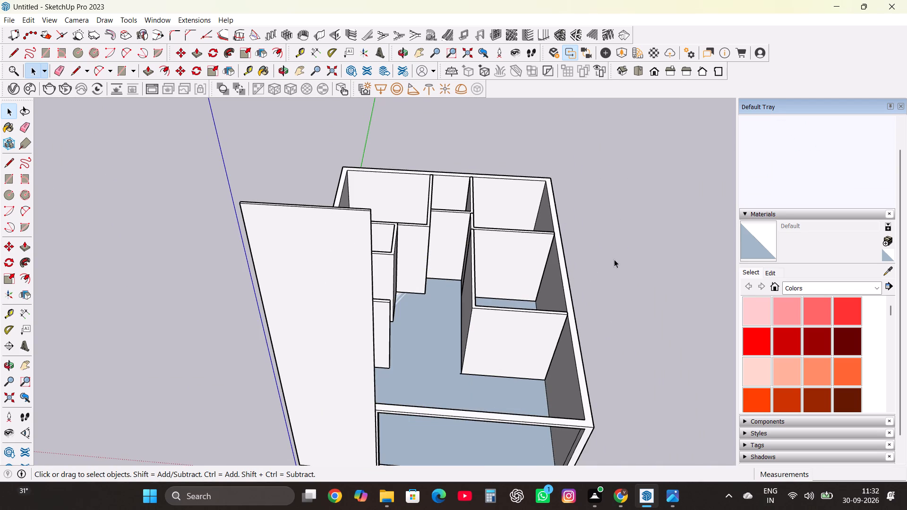
double_click(614, 259)
middle_click_drag(539, 354, 427, 208)
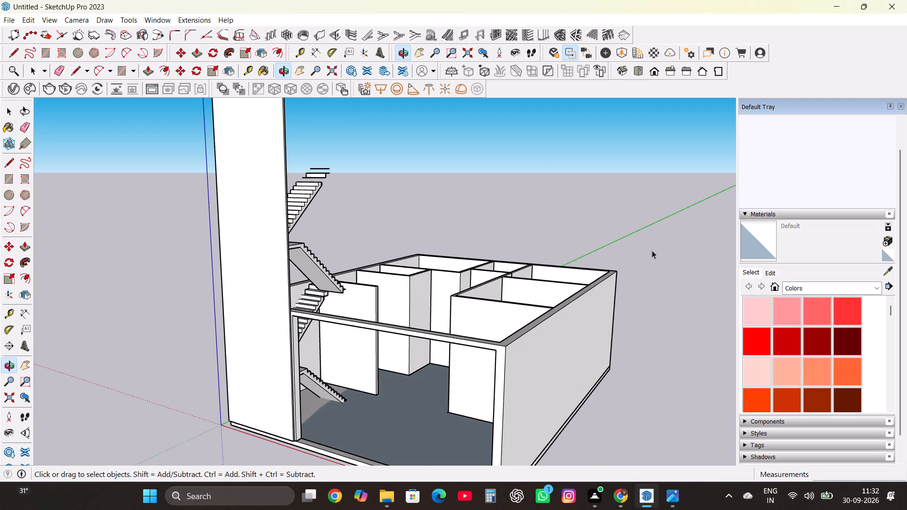
left_click(652, 250)
left_click(635, 249)
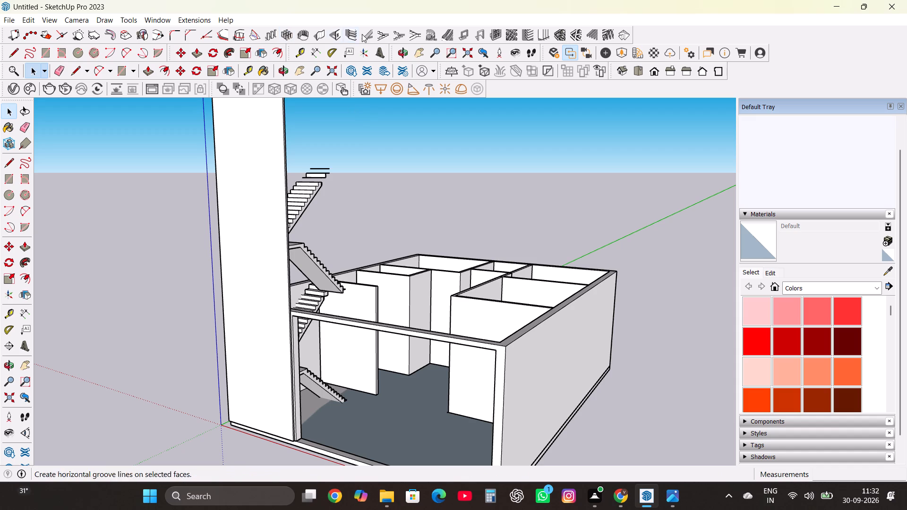
left_click(317, 35)
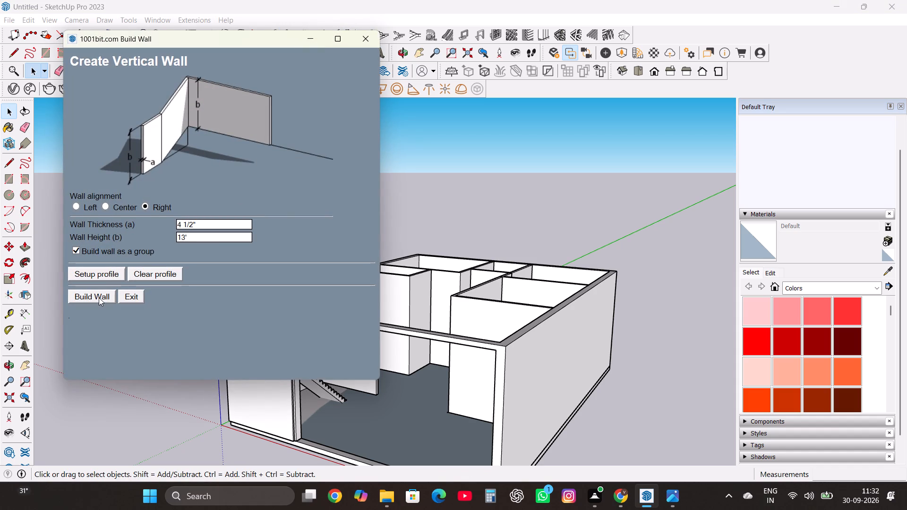
left_click(99, 297)
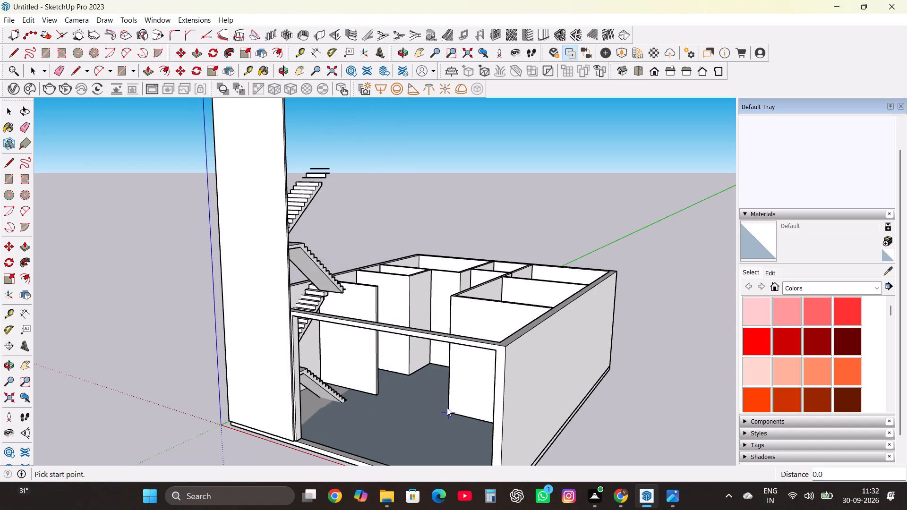
left_click(447, 408)
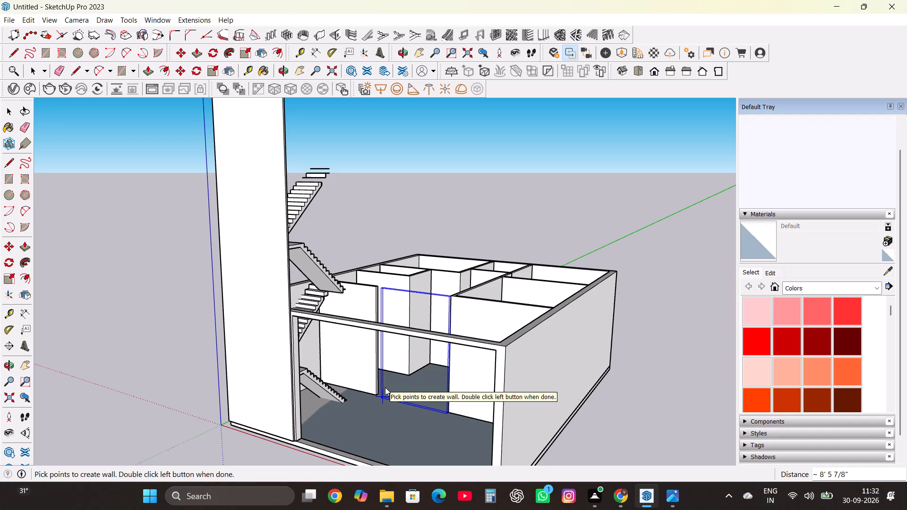
left_click(385, 387)
key("Return")
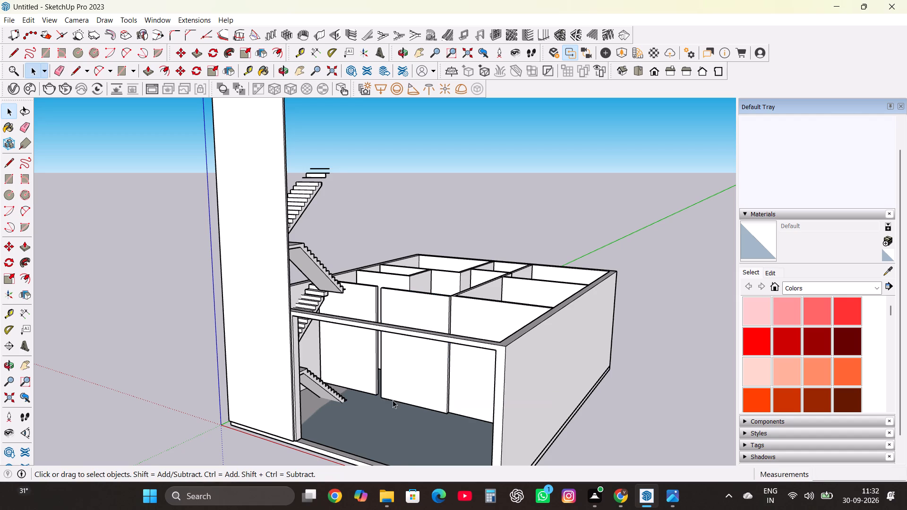
Move the new wall 4 1/2" back by its bottom corner so it lines up with the adjoining room partition, and deselect it.
scroll(394, 413, "down", 1)
middle_click_drag(390, 404, 388, 509)
scroll(422, 338, "up", 3)
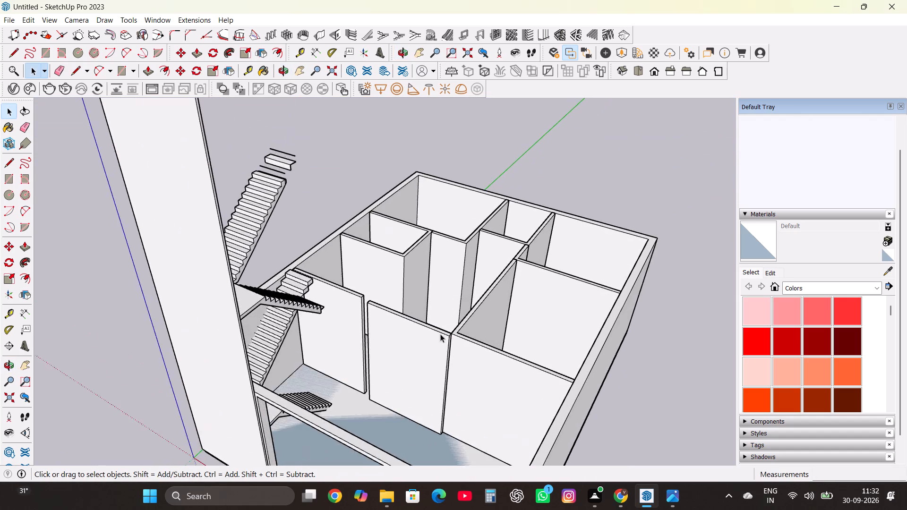
scroll(440, 334, "up", 18)
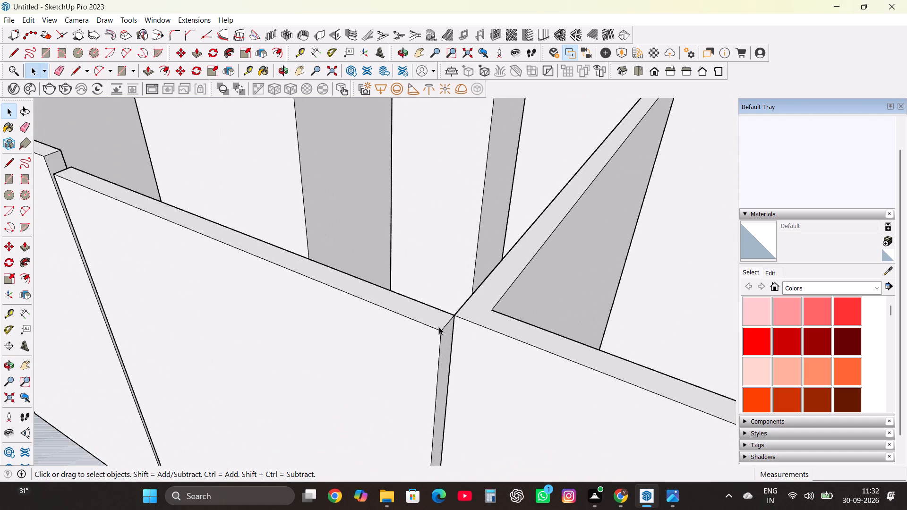
left_click(439, 327)
scroll(442, 271, "down", 10)
scroll(432, 389, "up", 3)
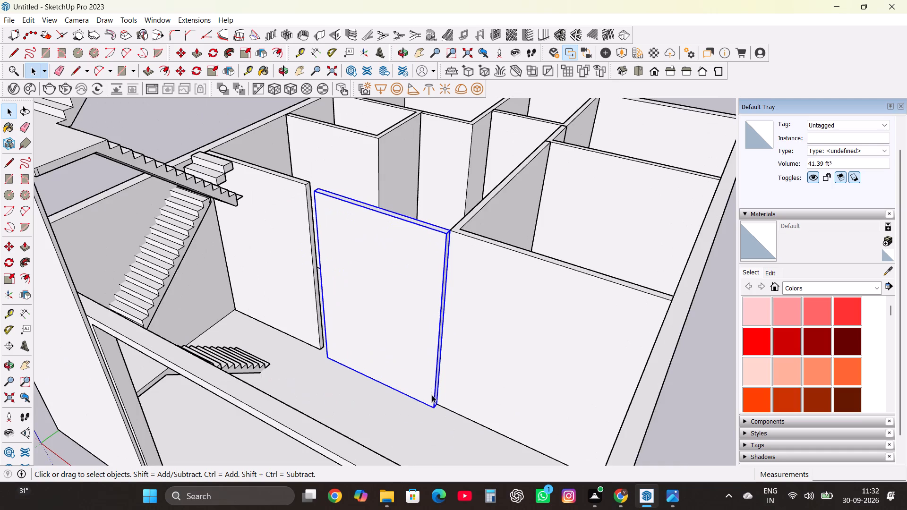
scroll(432, 395, "up", 7)
key("m")
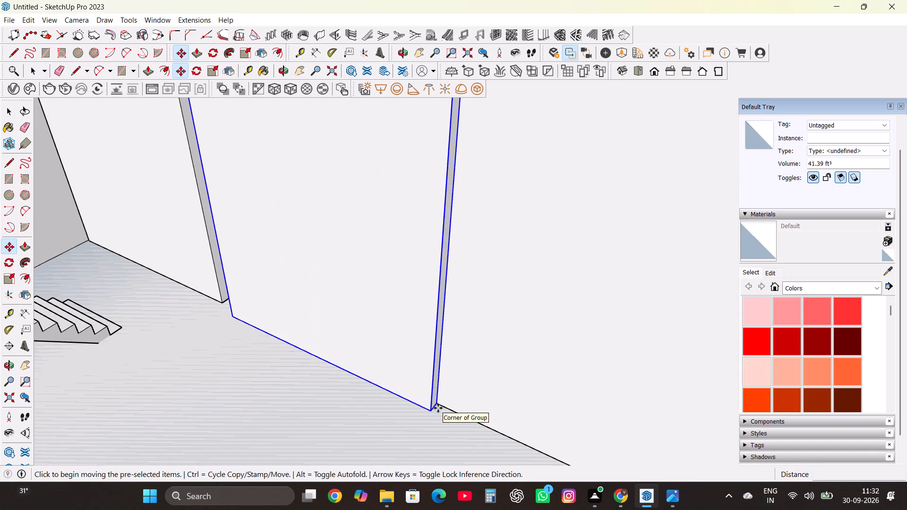
left_click(430, 411)
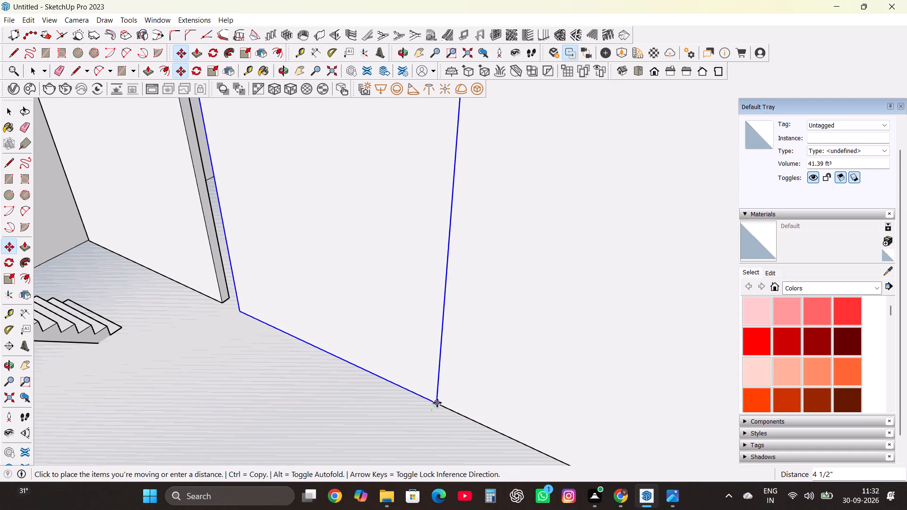
left_click(437, 403)
scroll(468, 389, "down", 4)
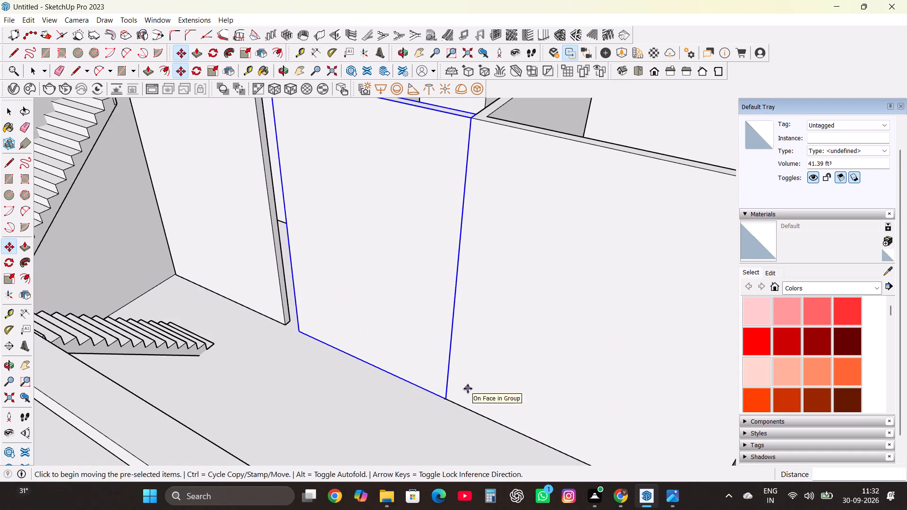
scroll(415, 398, "down", 6)
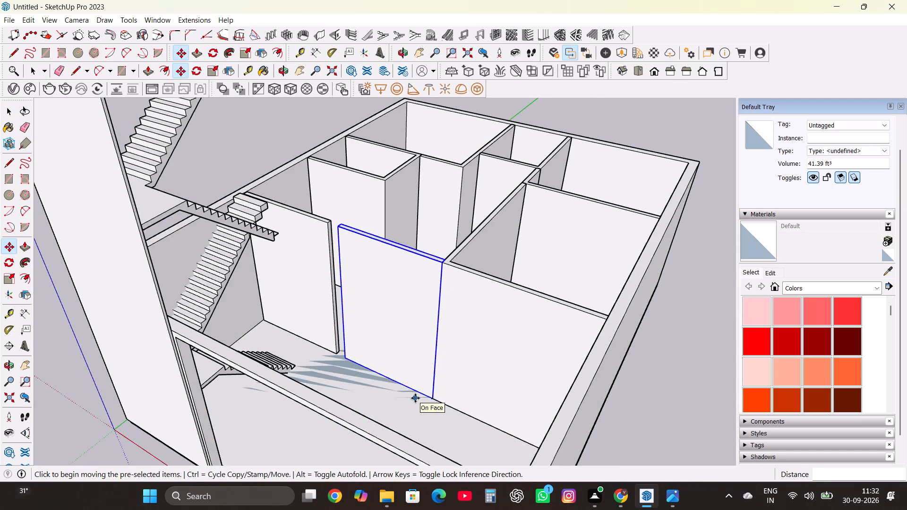
scroll(415, 398, "down", 5)
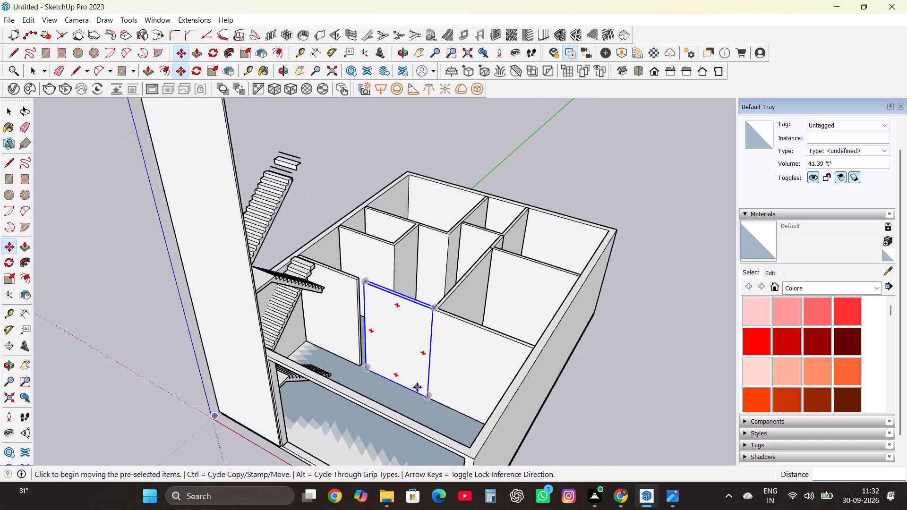
key("space")
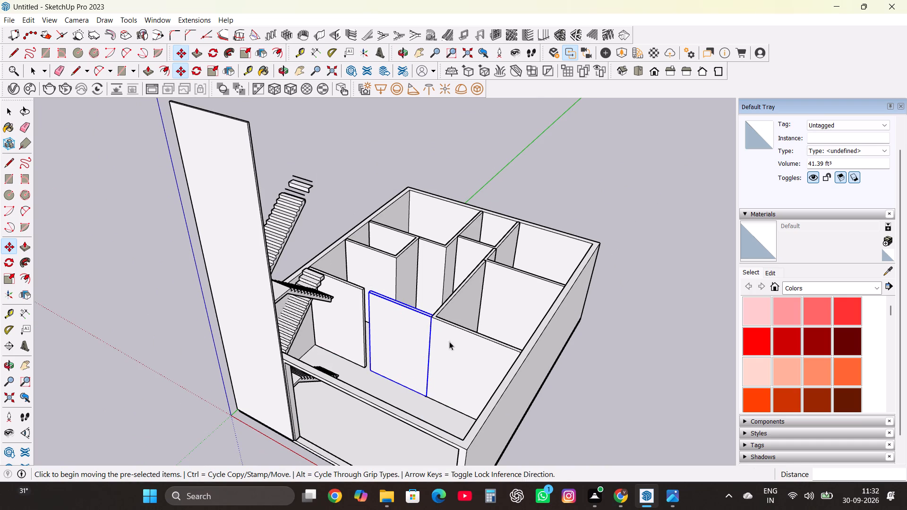
double_click(539, 177)
Inside the new wall's group, push its free end face back about 2' 5 7/8" to widen the gap beside the stair partition.
middle_click_drag(391, 338, 568, 473)
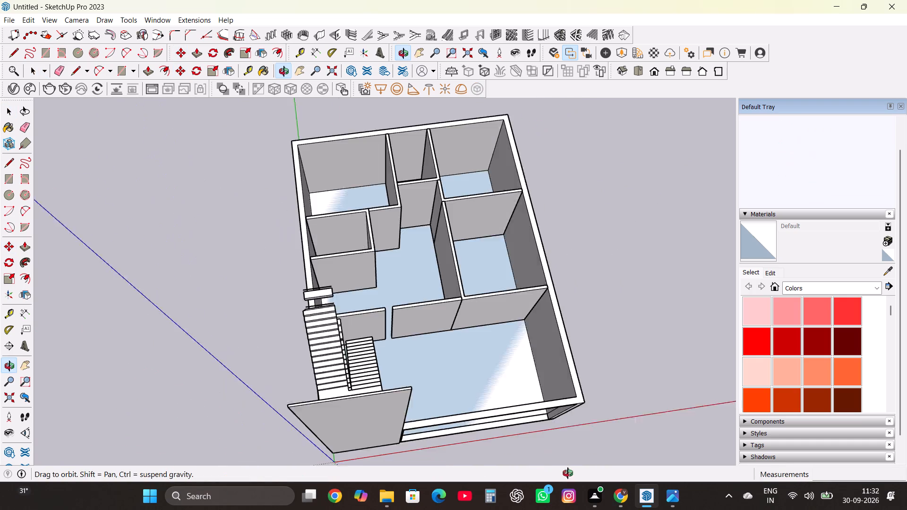
middle_click_drag(568, 473, 572, 472)
scroll(464, 351, "up", 6)
middle_click_drag(372, 316, 565, 263)
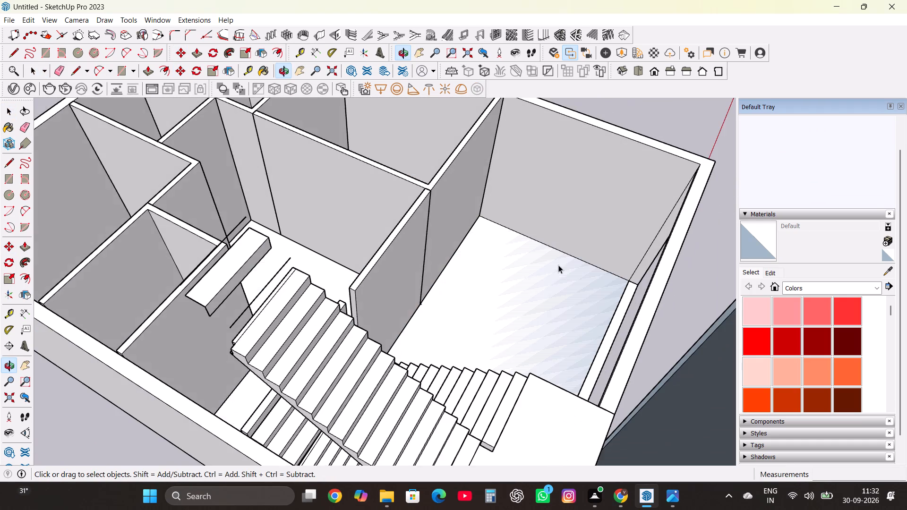
scroll(383, 285, "up", 3)
left_click(340, 299)
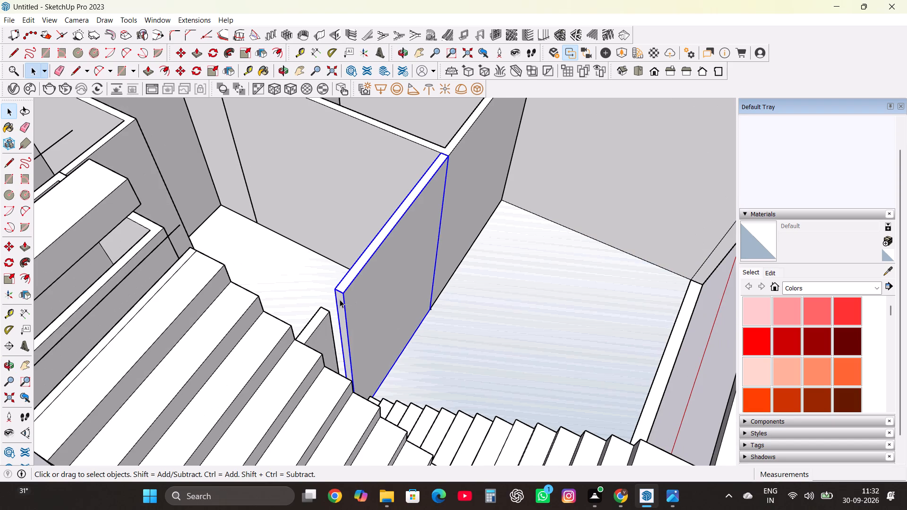
double_click(340, 299)
scroll(340, 299, "up", 1)
left_click(340, 299)
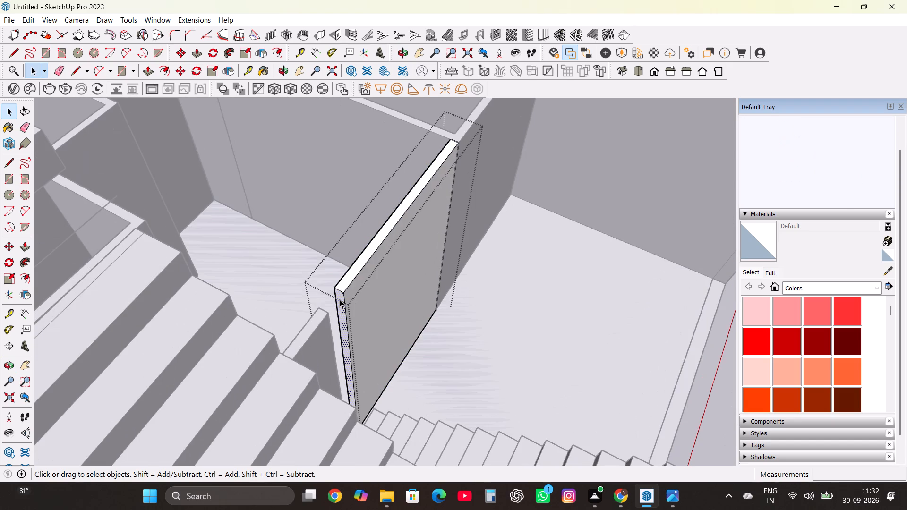
key("p")
left_click_drag(340, 299, 372, 264)
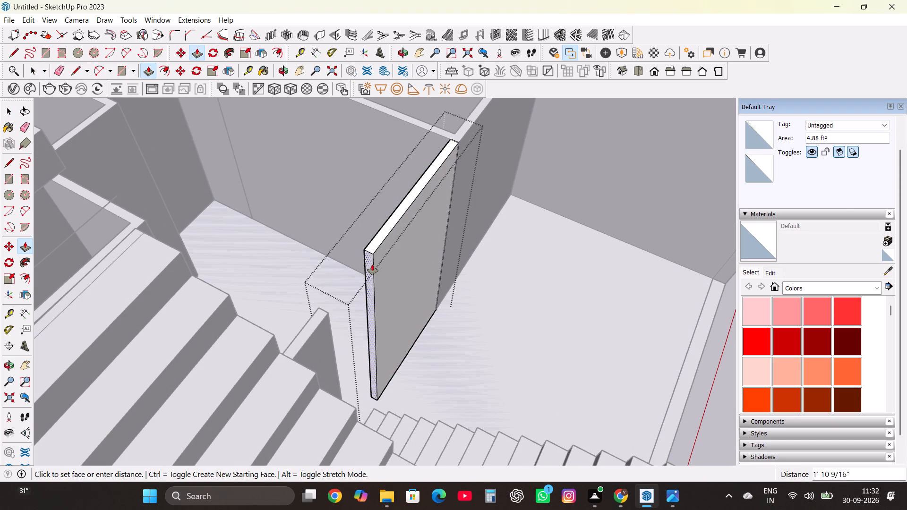
left_click_drag(372, 264, 386, 257)
Examine the passage beside the shortened wall from the front and from above, and leave the wall group.
middle_click_drag(384, 297, 340, 280)
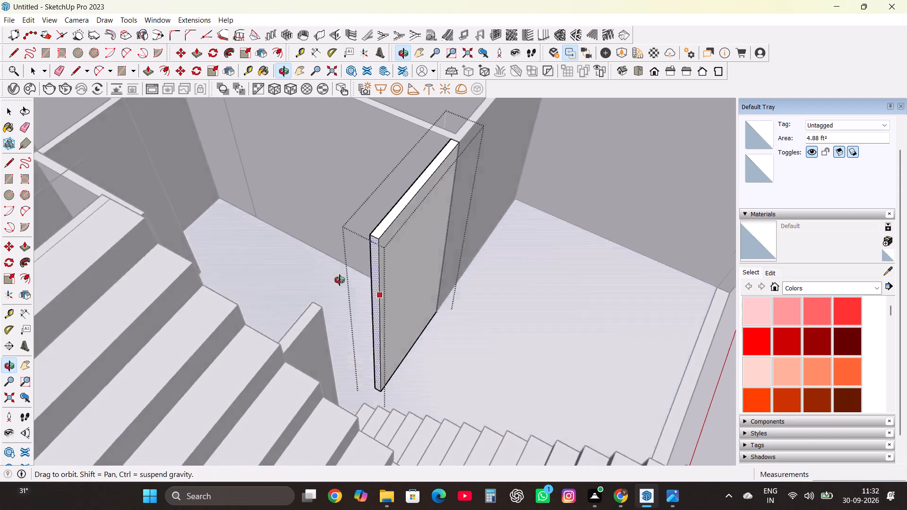
middle_click_drag(340, 280, 171, 112)
scroll(182, 242, "down", 2)
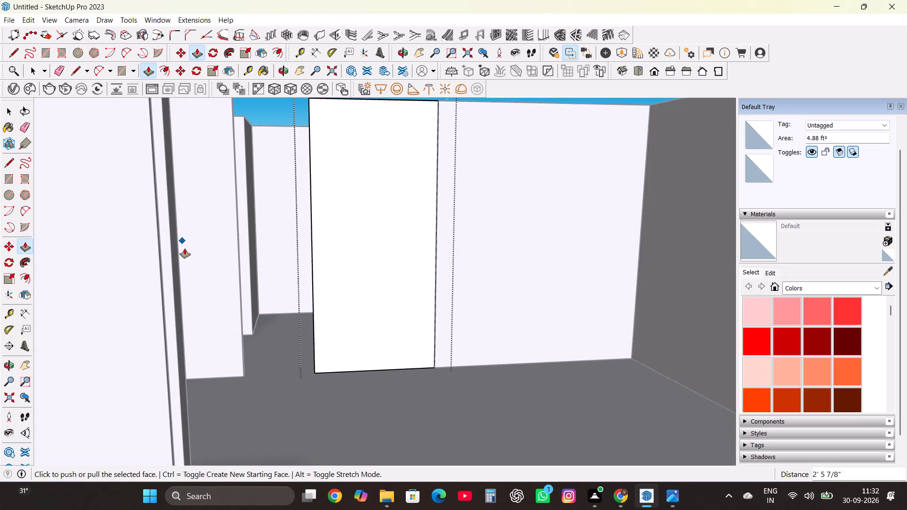
scroll(185, 248, "down", 5)
middle_click_drag(244, 297, 282, 259)
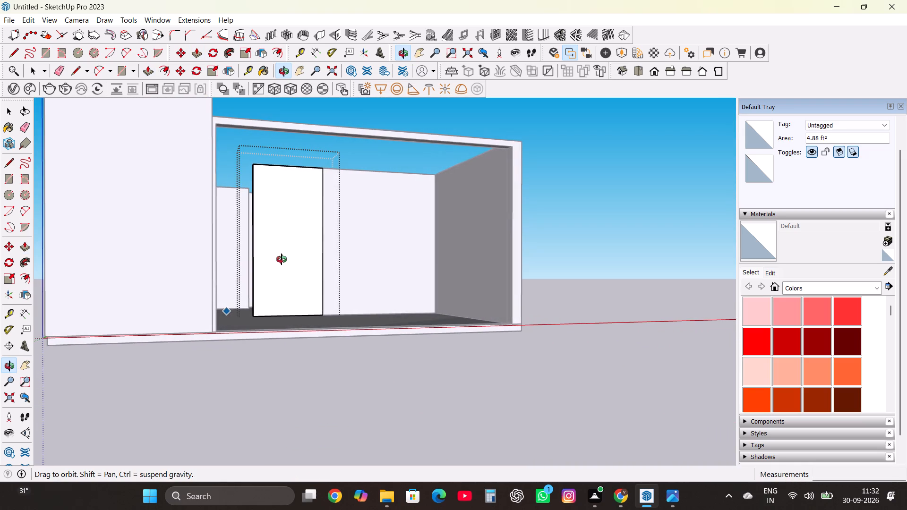
middle_click_drag(282, 259, 266, 260)
scroll(250, 334, "down", 8)
middle_click(256, 340)
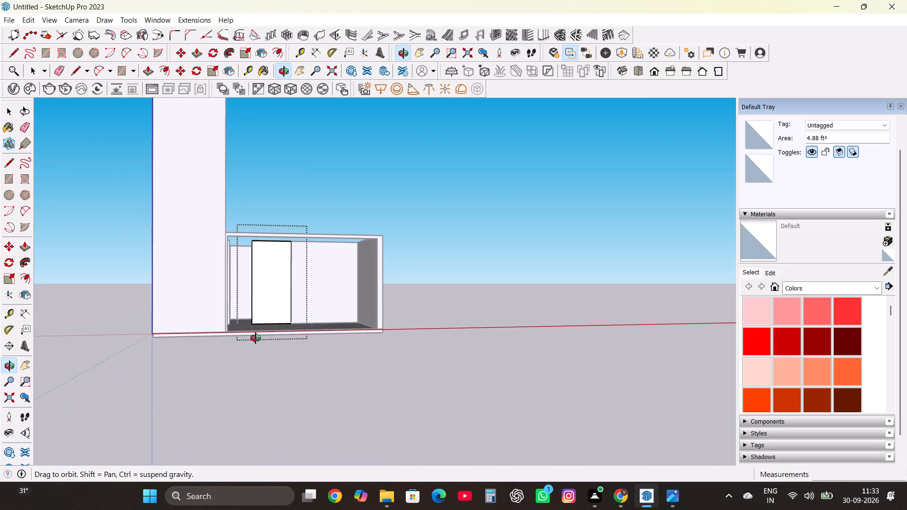
scroll(273, 355, "down", 8)
middle_click_drag(300, 365, 261, 425)
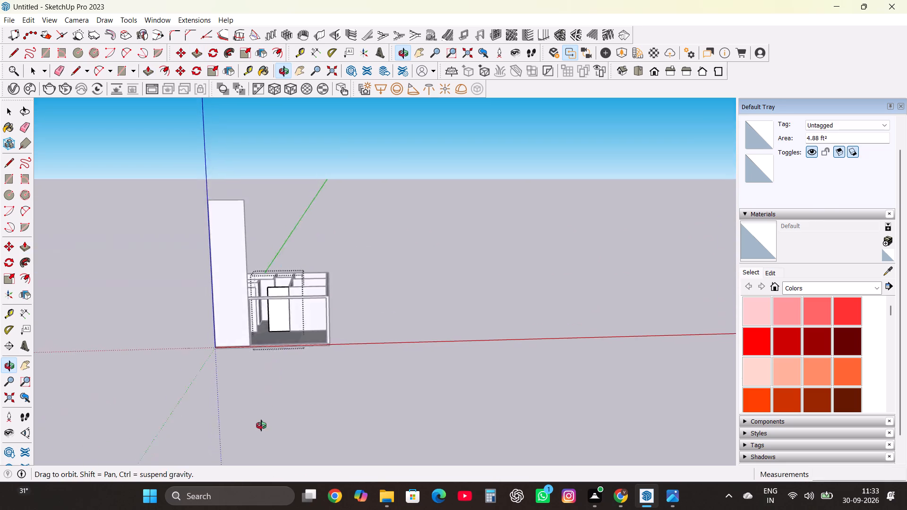
middle_click_drag(261, 425, 259, 431)
middle_click_drag(272, 313, 271, 447)
scroll(264, 276, "up", 14)
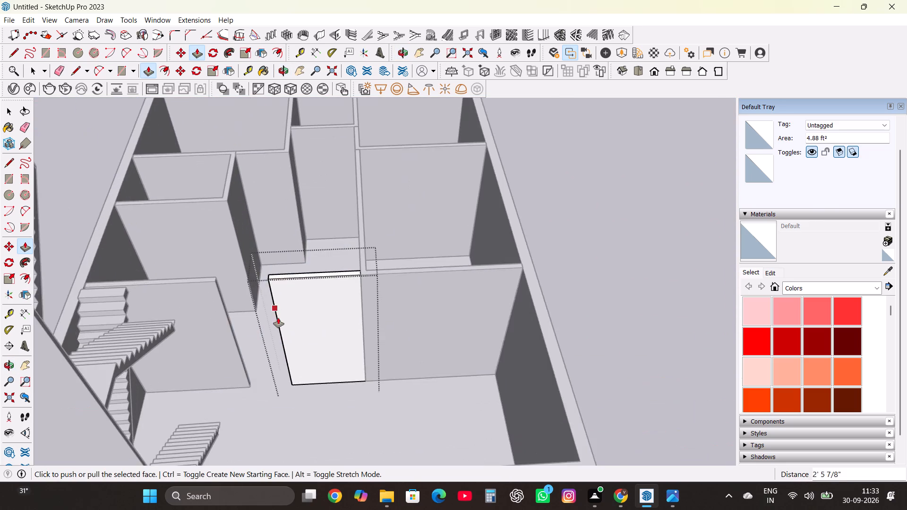
scroll(278, 318, "up", 3)
scroll(328, 312, "down", 4)
key("space")
triple_click(559, 198)
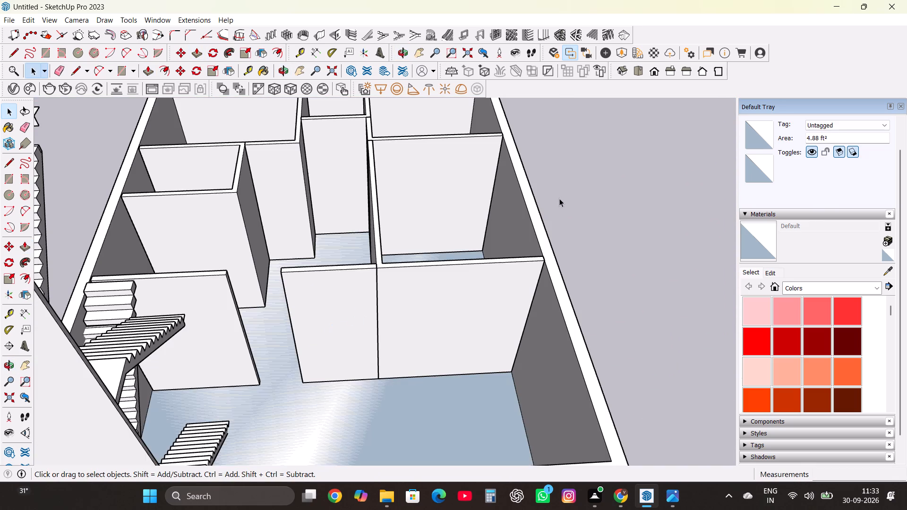
Measure the floor-level gap between the two partition ends with a linear dimension, without placing it.
scroll(298, 357, "up", 6)
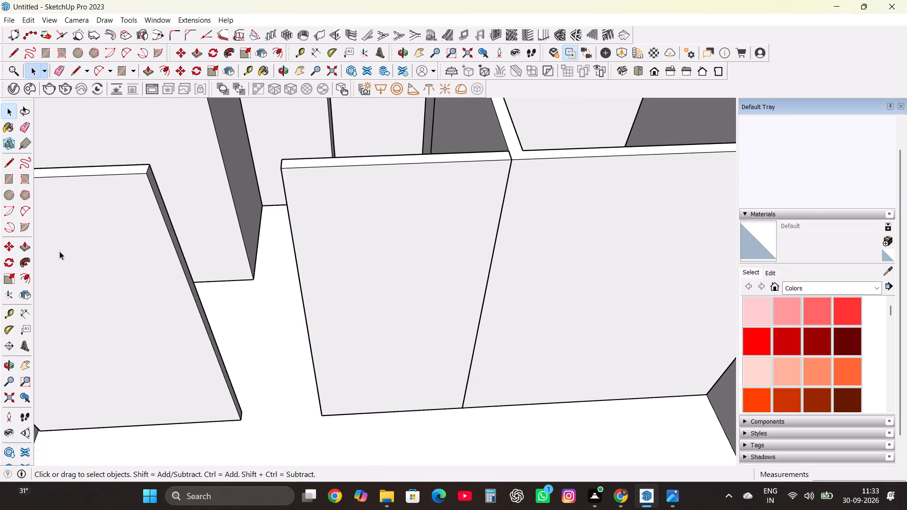
left_click(26, 311)
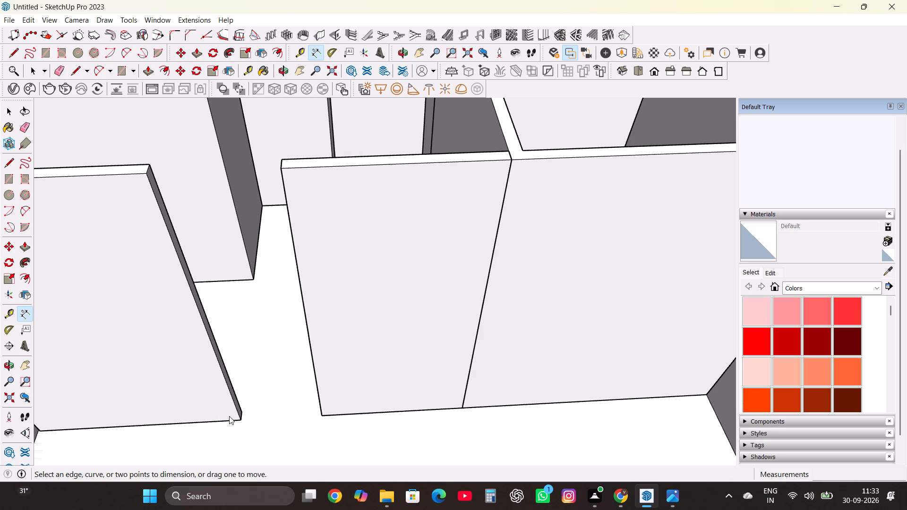
left_click(240, 418)
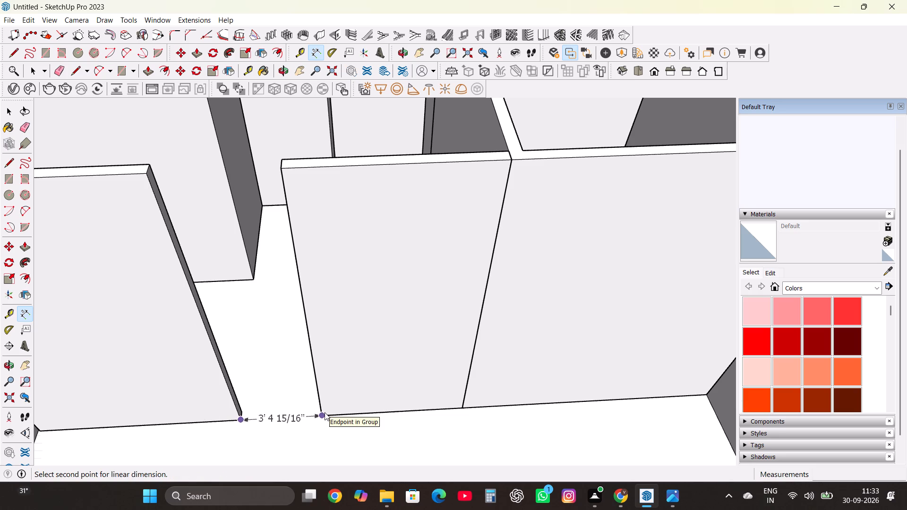
key("Escape")
key("Escape")
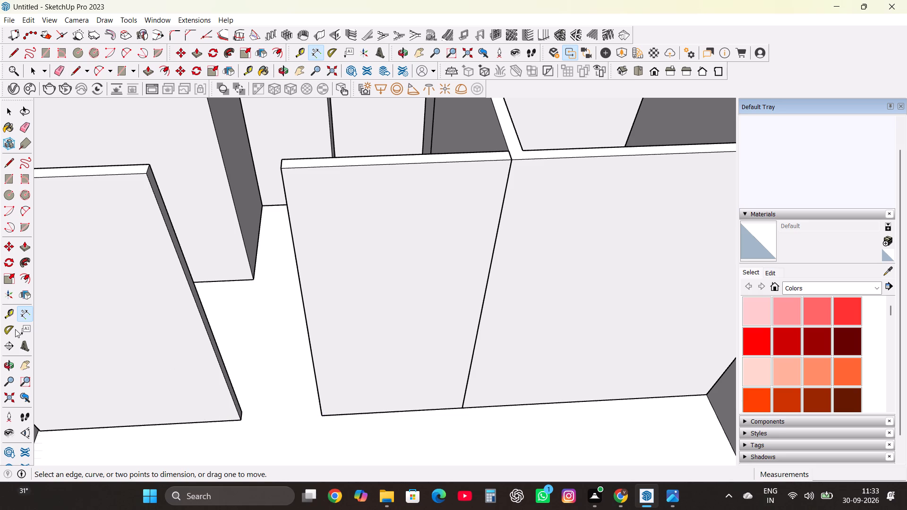
Measure out a guide from the stair partition's top end corner across the opening along the neighbouring wall's top edge.
scroll(284, 351, "down", 3)
middle_click_drag(260, 369, 267, 284)
scroll(188, 164, "up", 6)
scroll(240, 240, "down", 2)
middle_click_drag(215, 213, 218, 220)
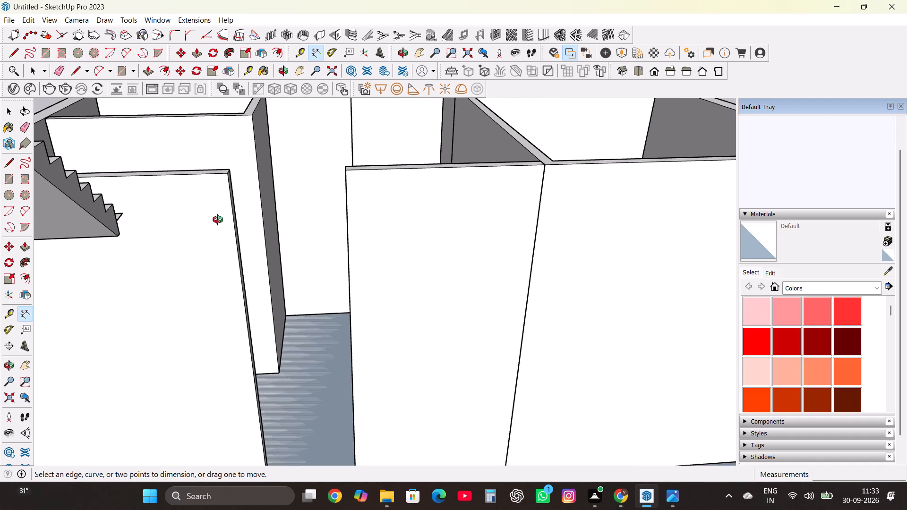
middle_click_drag(218, 220, 231, 312)
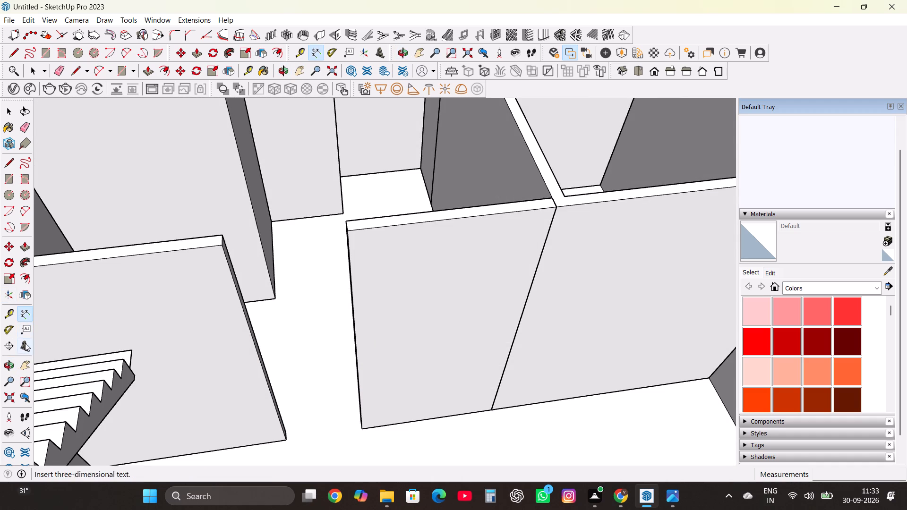
left_click(9, 307)
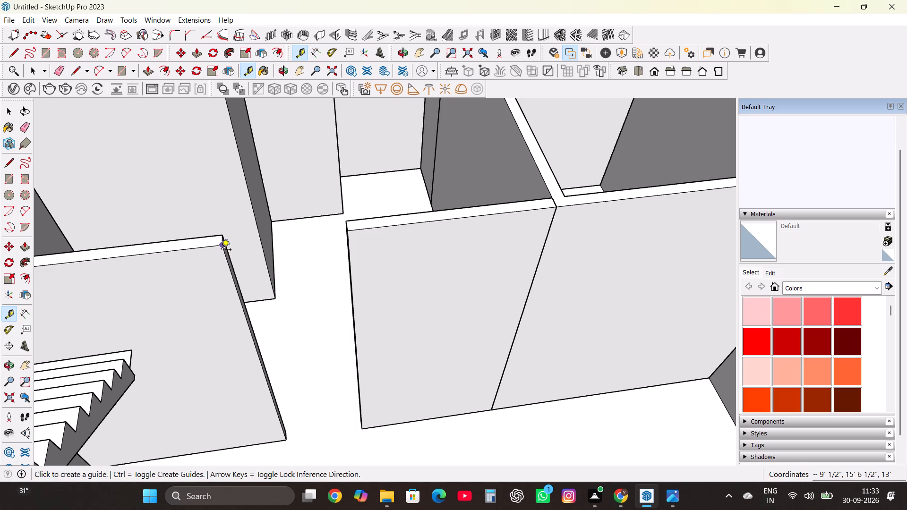
left_click(221, 250)
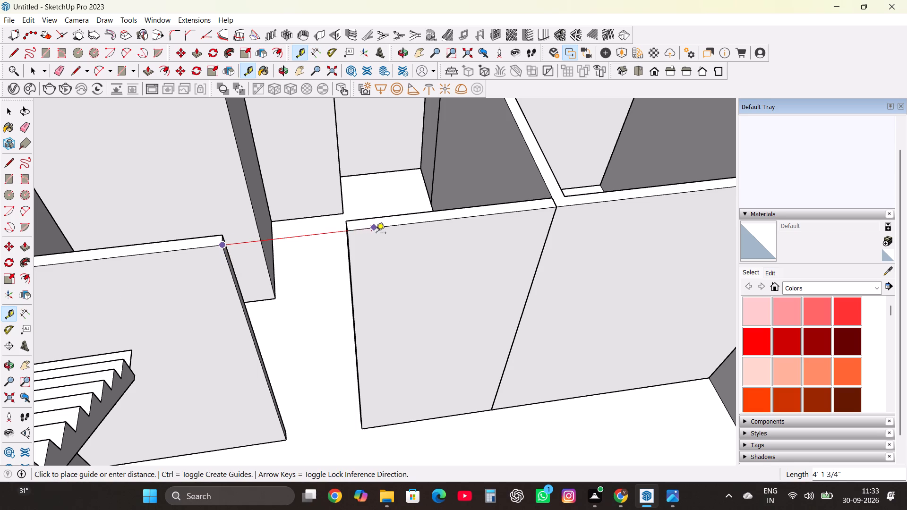
scroll(383, 231, "up", 1)
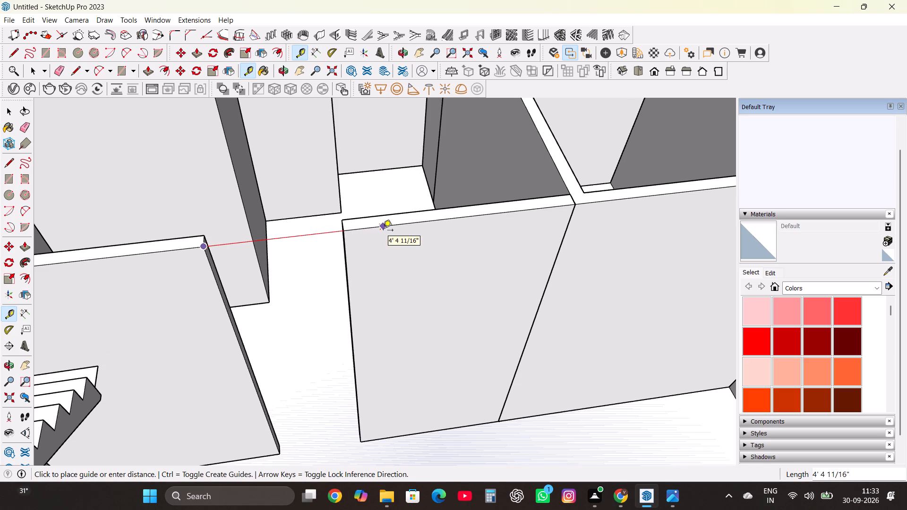
Mark a 5' opening beside the stair-side partition with a guide, adding a vertical guide down the facing wall to its base.
type("5'")
key("Return")
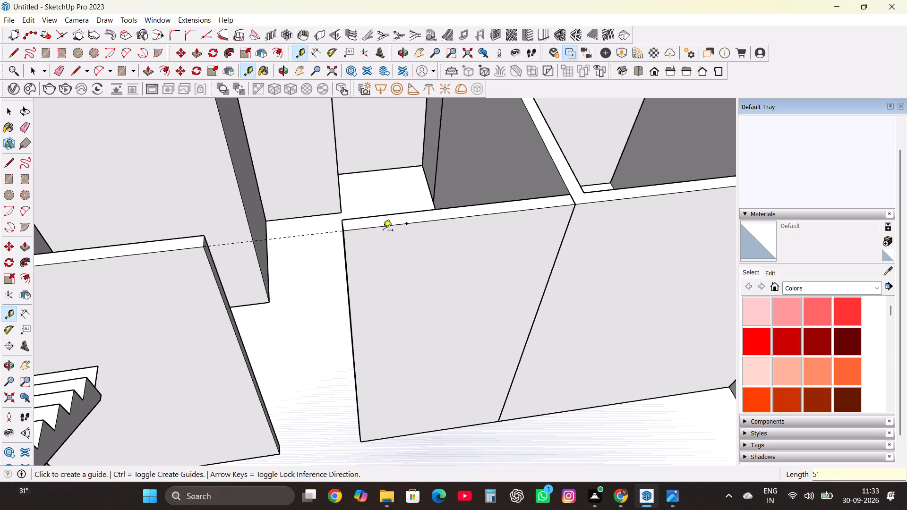
left_click(407, 224)
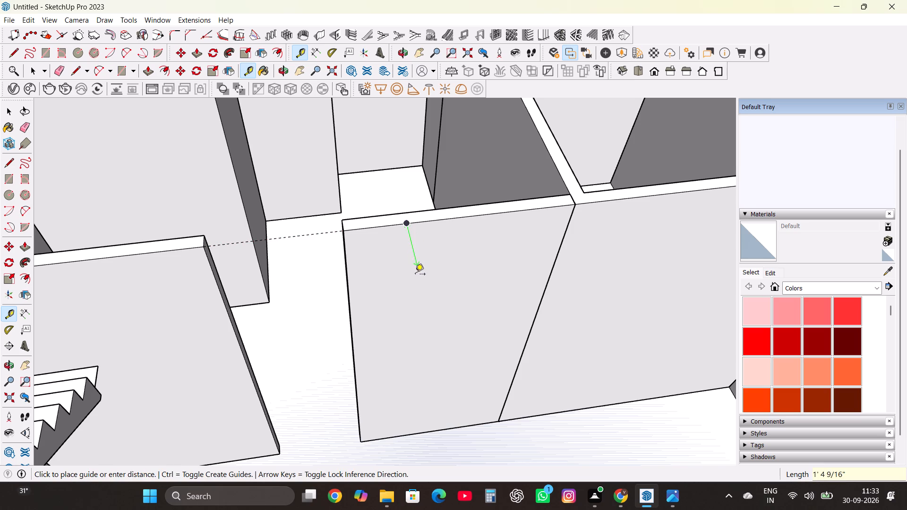
scroll(410, 288, "down", 4)
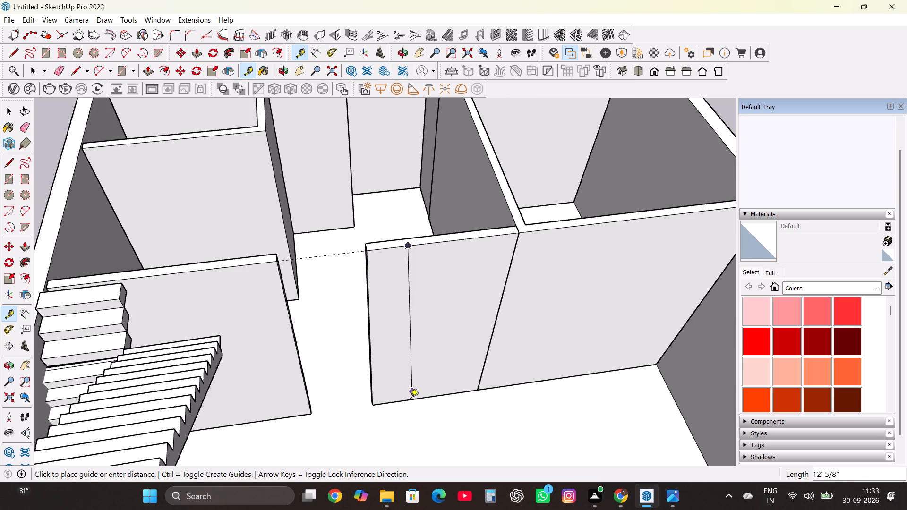
left_click(400, 402)
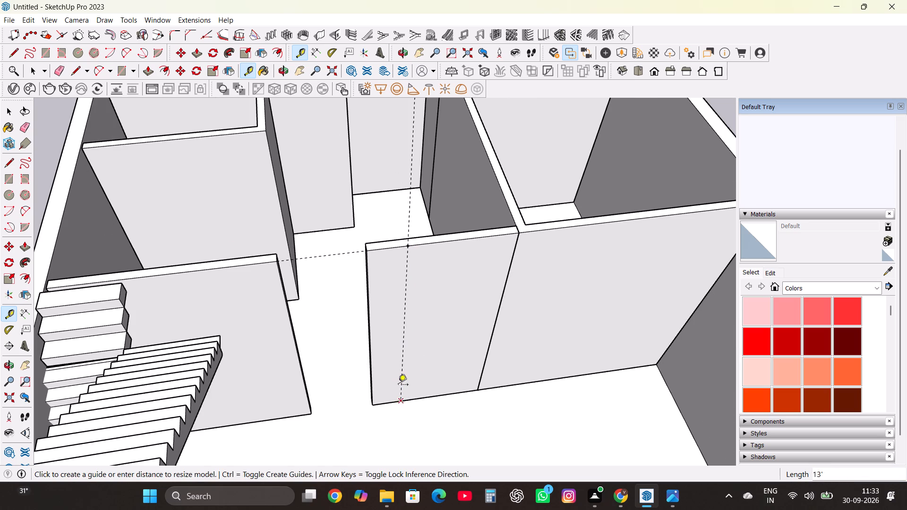
key("space")
Push the short partition wall's free end face back about 1' 7" to the vertical guide and leave the group.
middle_click_drag(363, 293, 483, 347)
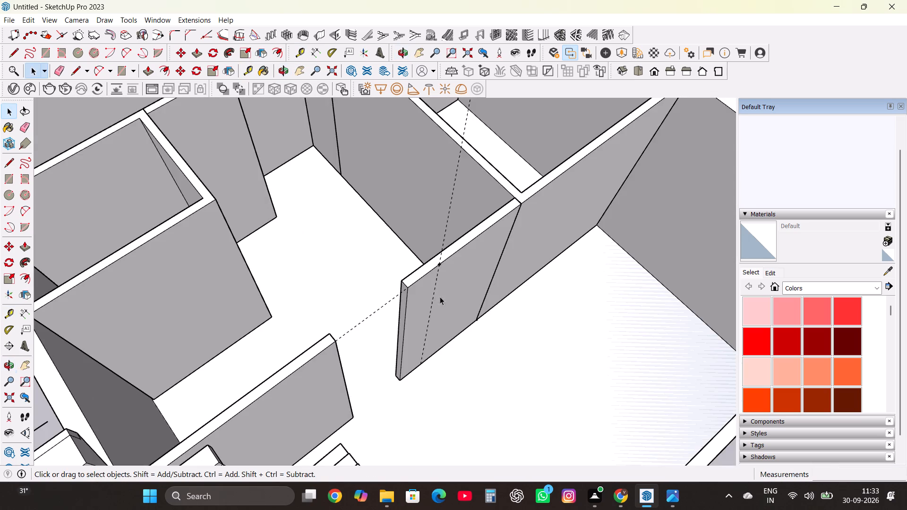
scroll(421, 285, "up", 3)
double_click(398, 289)
scroll(399, 289, "up", 4)
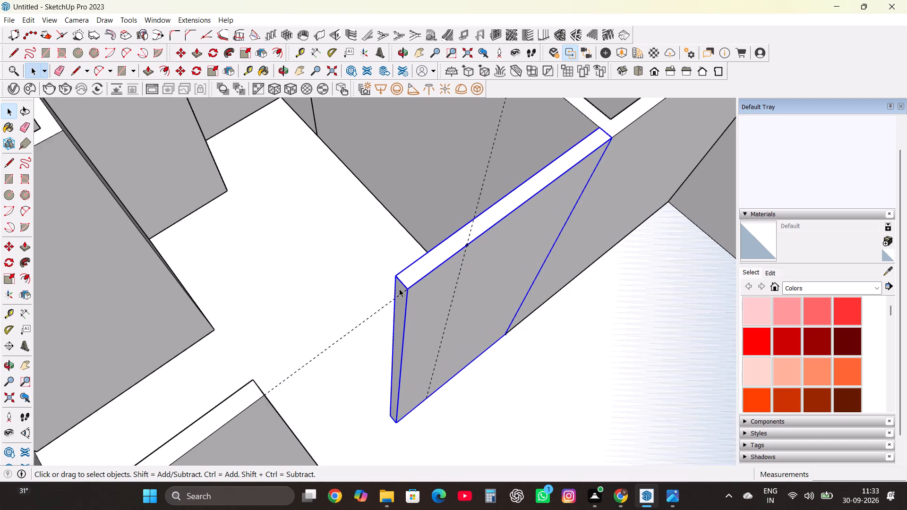
double_click(403, 297)
double_click(403, 297)
scroll(403, 297, "up", 3)
left_click(402, 301)
key("p")
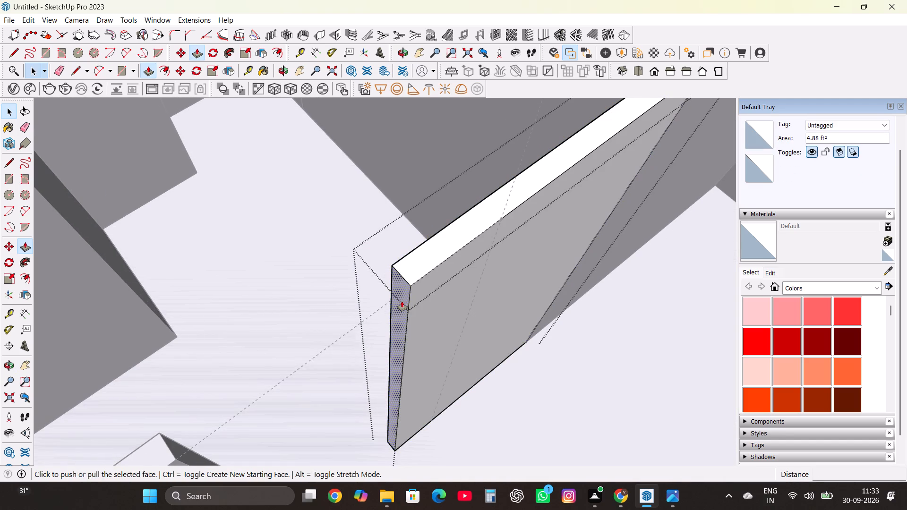
left_click_drag(402, 301, 499, 214)
scroll(410, 309, "down", 13)
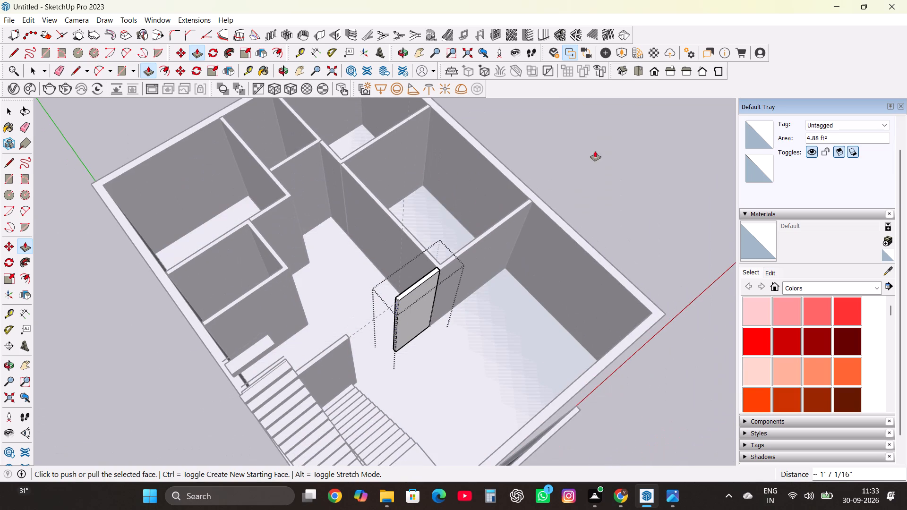
left_click(606, 144)
key("Escape")
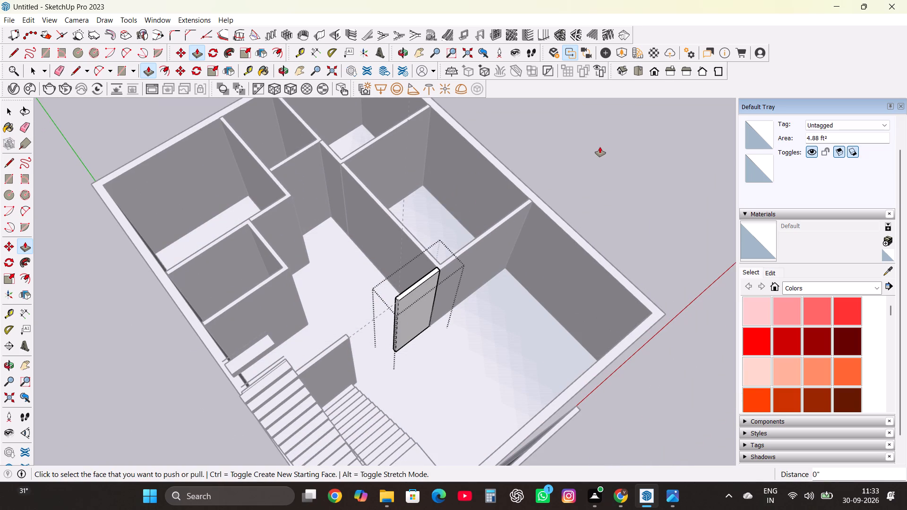
key("space")
double_click(600, 147)
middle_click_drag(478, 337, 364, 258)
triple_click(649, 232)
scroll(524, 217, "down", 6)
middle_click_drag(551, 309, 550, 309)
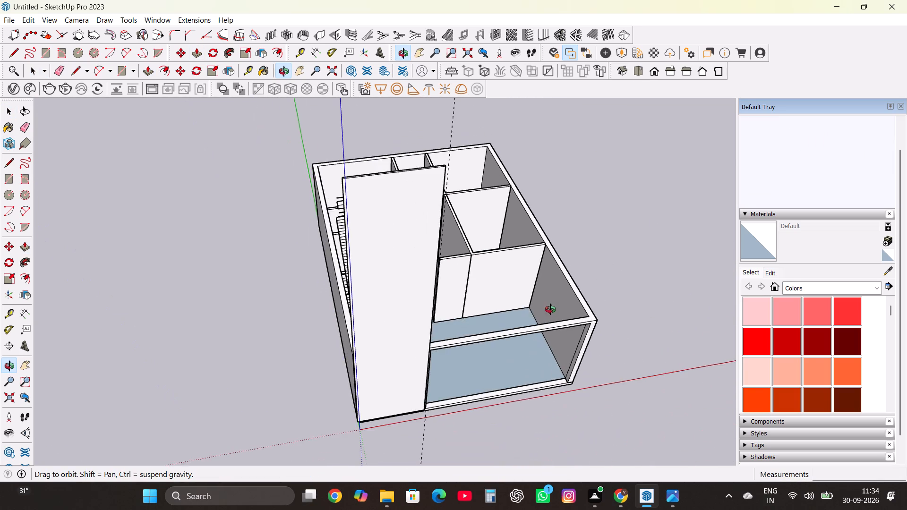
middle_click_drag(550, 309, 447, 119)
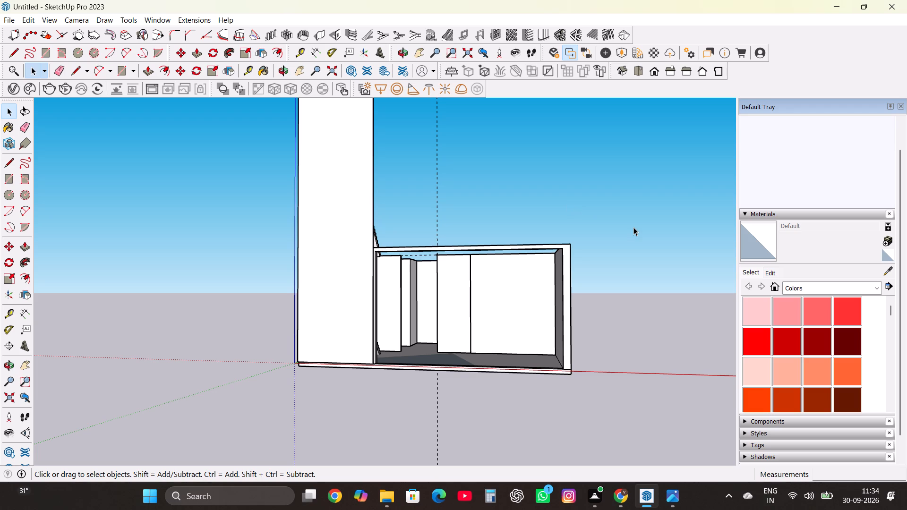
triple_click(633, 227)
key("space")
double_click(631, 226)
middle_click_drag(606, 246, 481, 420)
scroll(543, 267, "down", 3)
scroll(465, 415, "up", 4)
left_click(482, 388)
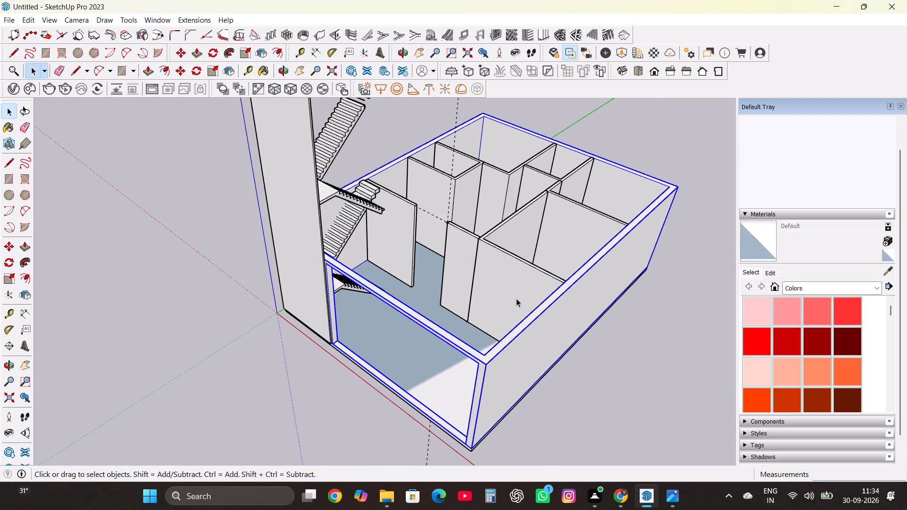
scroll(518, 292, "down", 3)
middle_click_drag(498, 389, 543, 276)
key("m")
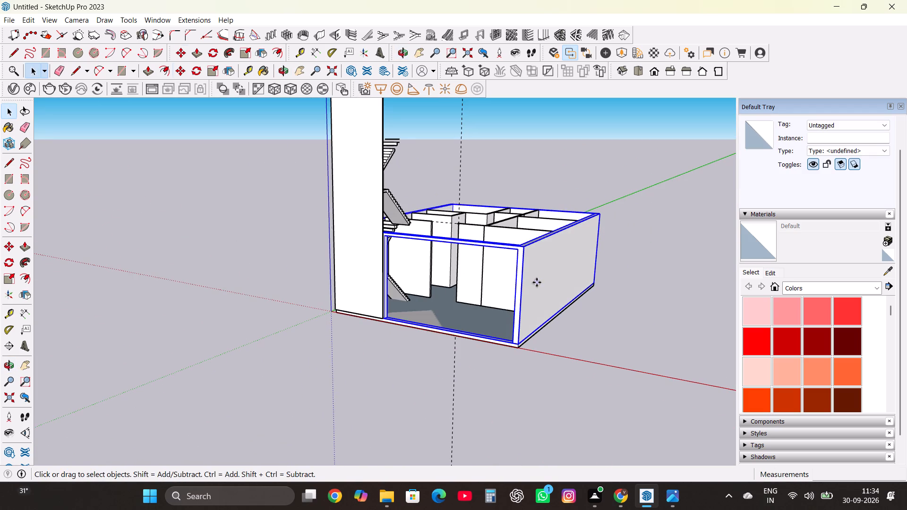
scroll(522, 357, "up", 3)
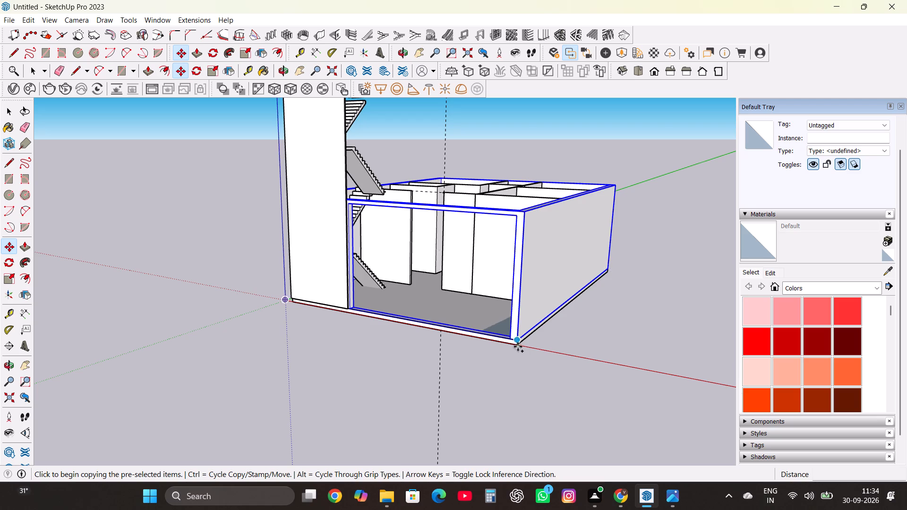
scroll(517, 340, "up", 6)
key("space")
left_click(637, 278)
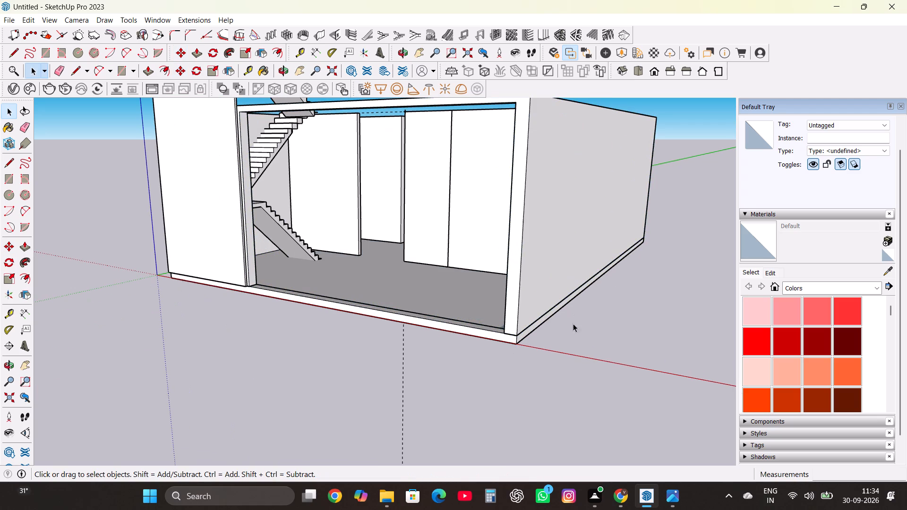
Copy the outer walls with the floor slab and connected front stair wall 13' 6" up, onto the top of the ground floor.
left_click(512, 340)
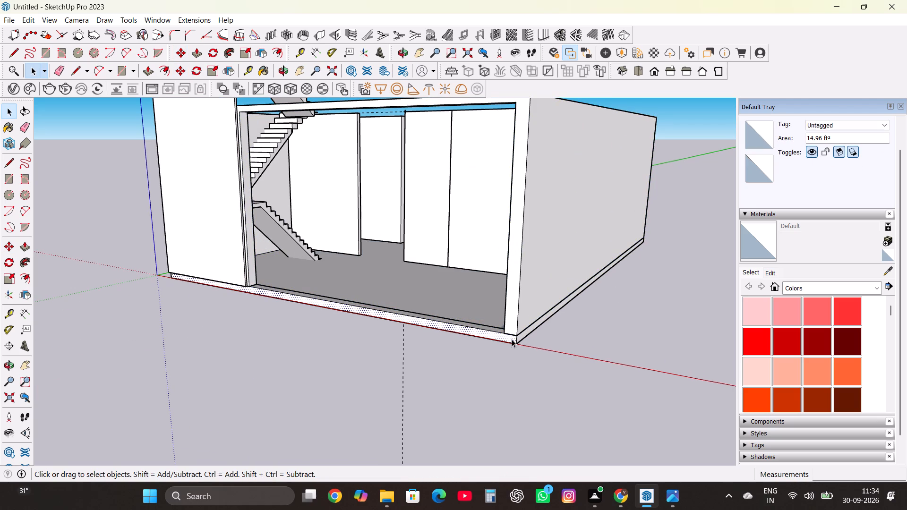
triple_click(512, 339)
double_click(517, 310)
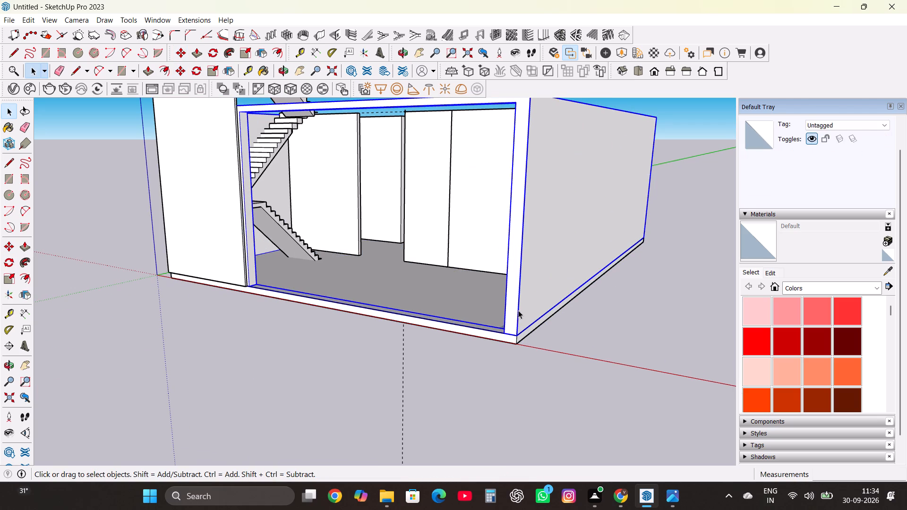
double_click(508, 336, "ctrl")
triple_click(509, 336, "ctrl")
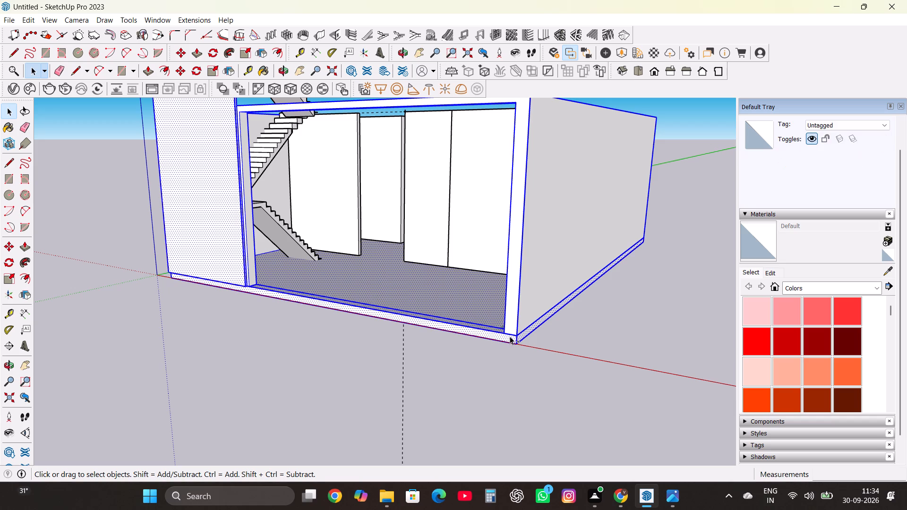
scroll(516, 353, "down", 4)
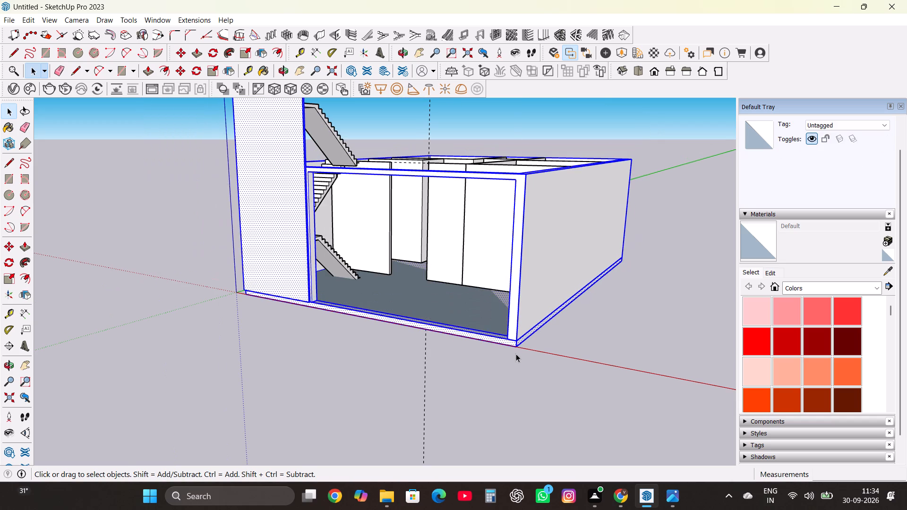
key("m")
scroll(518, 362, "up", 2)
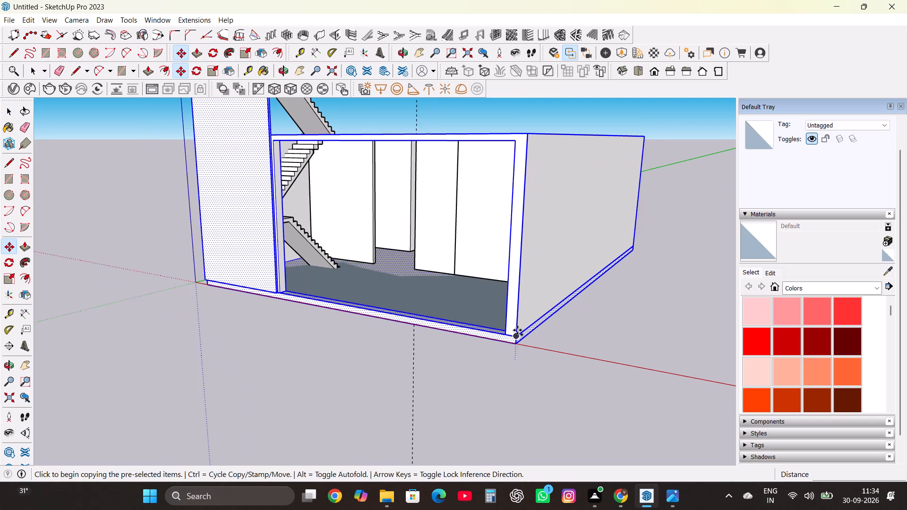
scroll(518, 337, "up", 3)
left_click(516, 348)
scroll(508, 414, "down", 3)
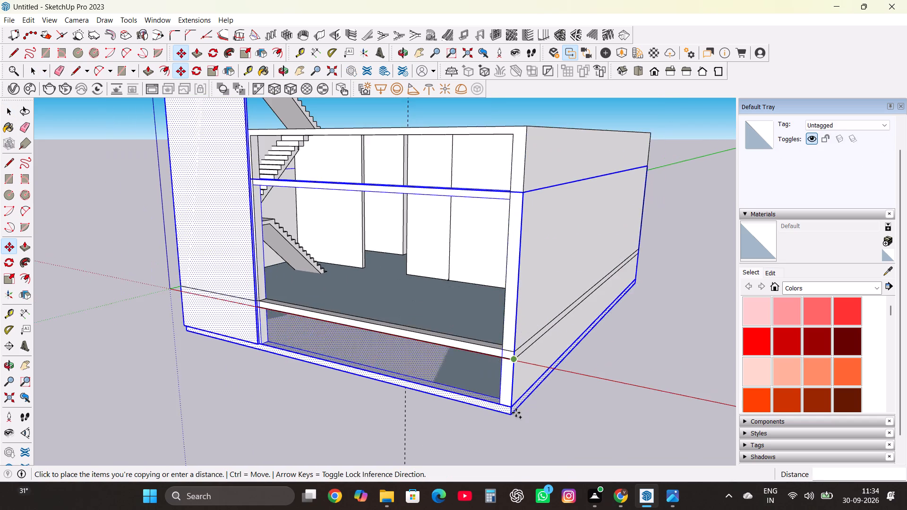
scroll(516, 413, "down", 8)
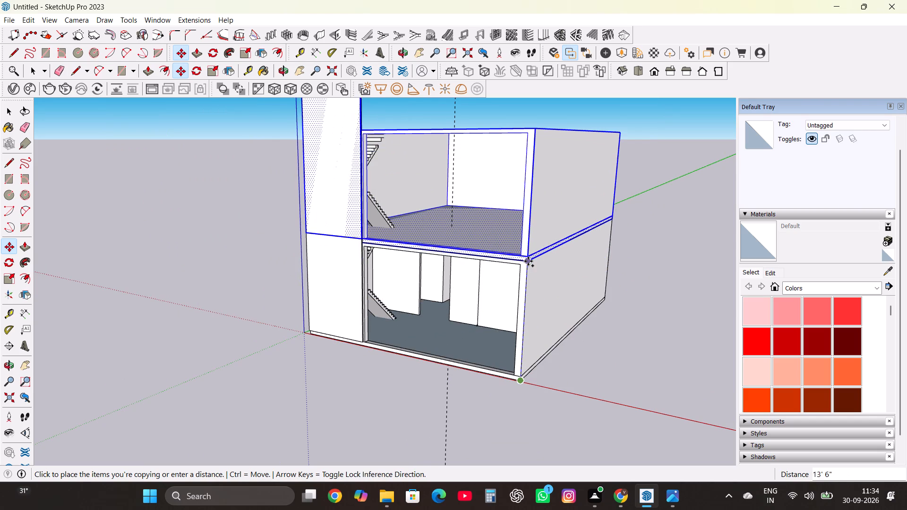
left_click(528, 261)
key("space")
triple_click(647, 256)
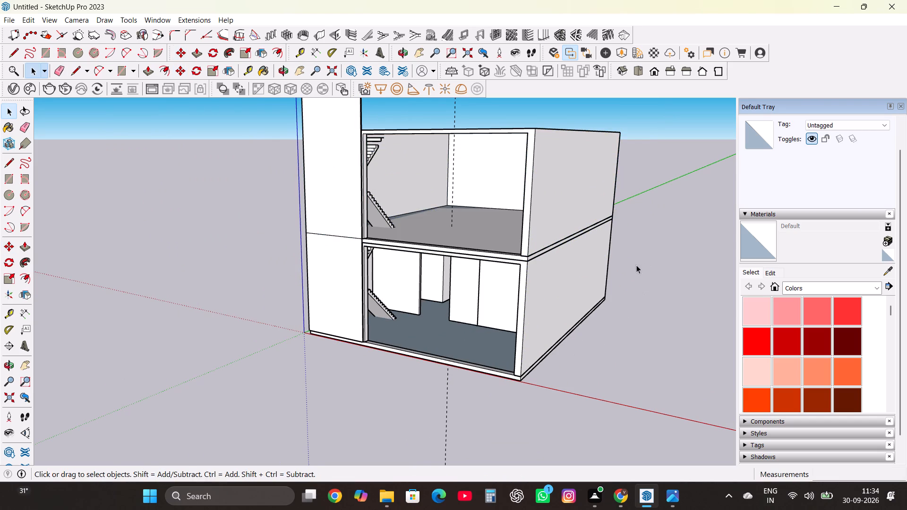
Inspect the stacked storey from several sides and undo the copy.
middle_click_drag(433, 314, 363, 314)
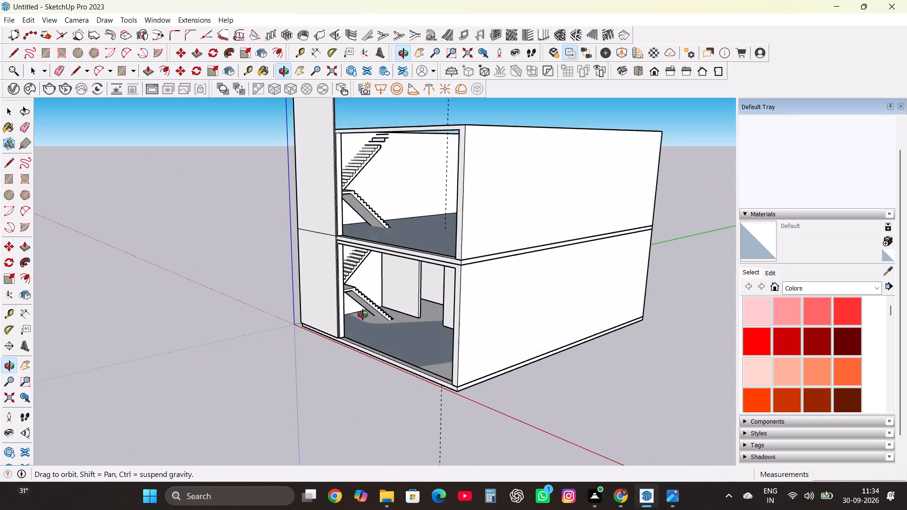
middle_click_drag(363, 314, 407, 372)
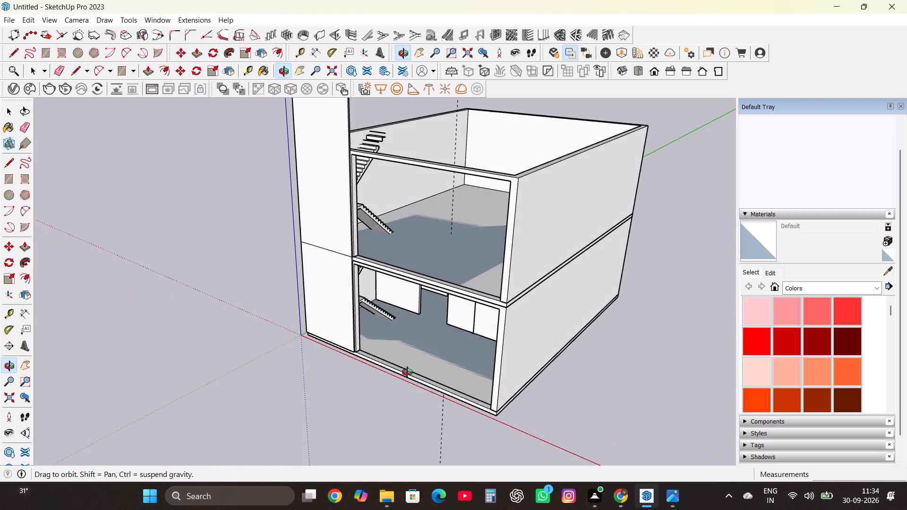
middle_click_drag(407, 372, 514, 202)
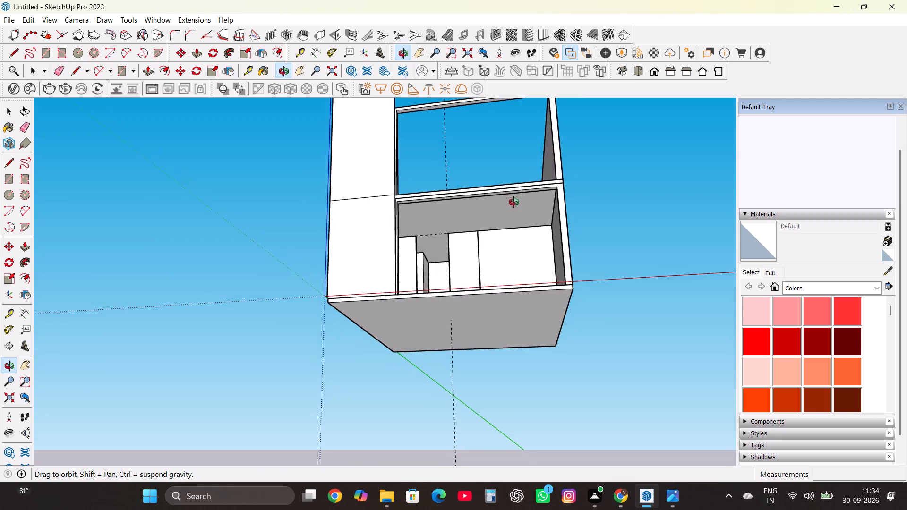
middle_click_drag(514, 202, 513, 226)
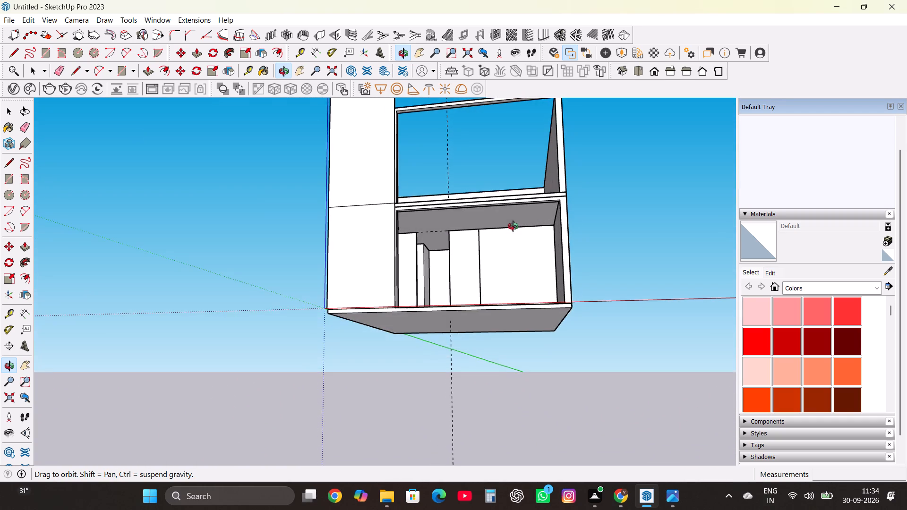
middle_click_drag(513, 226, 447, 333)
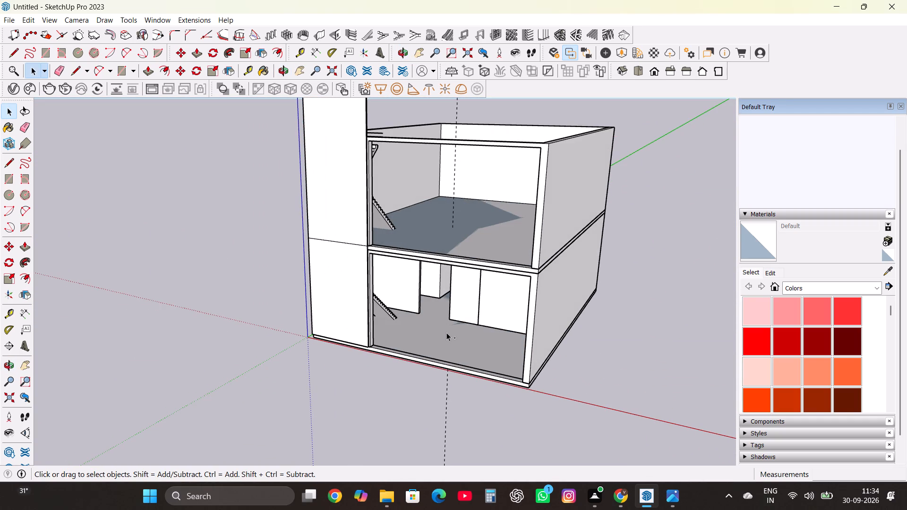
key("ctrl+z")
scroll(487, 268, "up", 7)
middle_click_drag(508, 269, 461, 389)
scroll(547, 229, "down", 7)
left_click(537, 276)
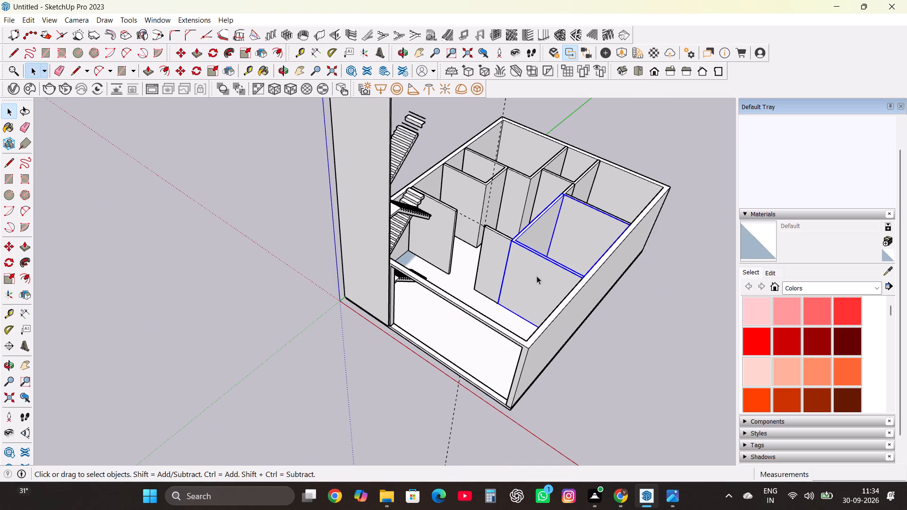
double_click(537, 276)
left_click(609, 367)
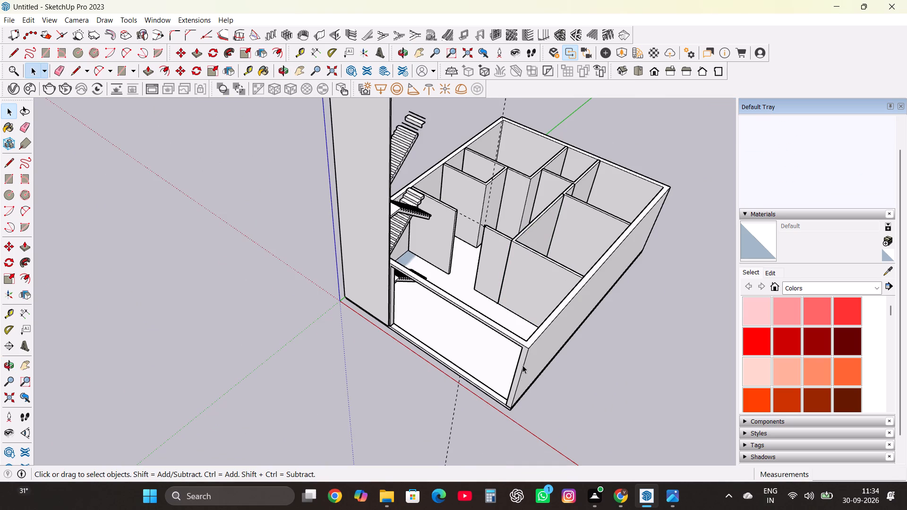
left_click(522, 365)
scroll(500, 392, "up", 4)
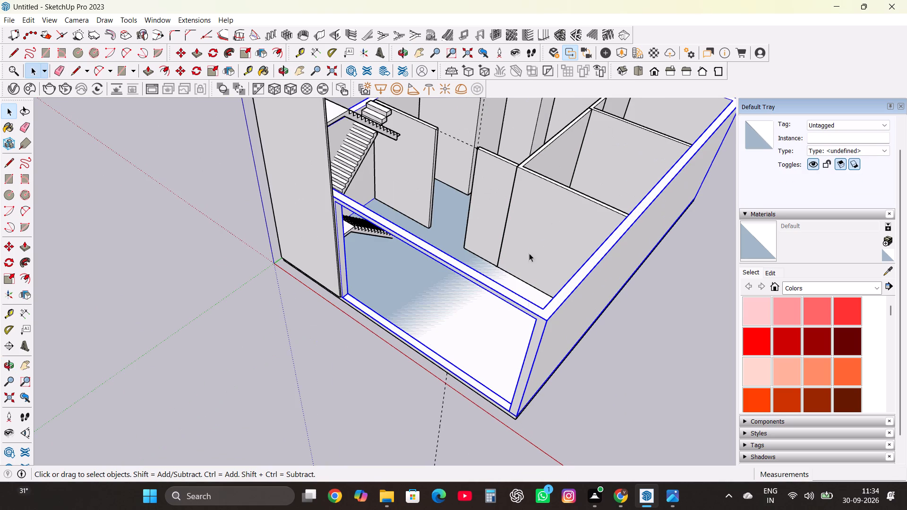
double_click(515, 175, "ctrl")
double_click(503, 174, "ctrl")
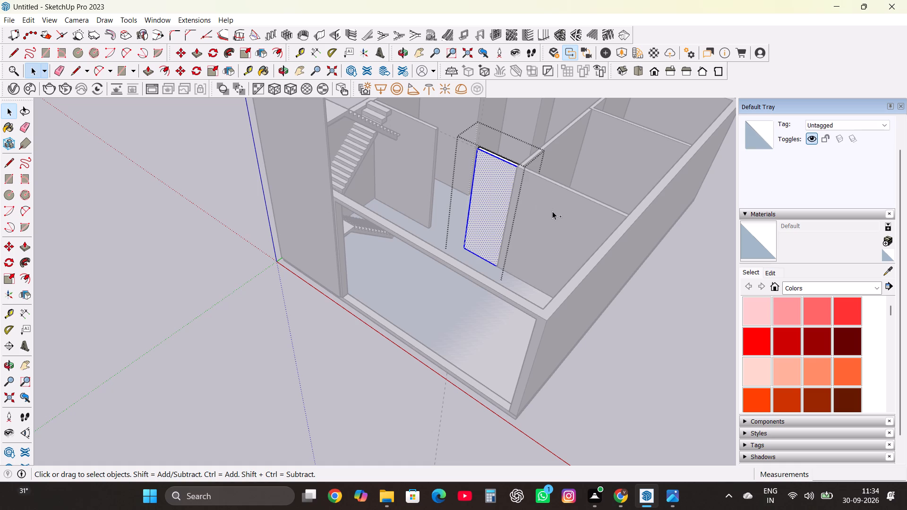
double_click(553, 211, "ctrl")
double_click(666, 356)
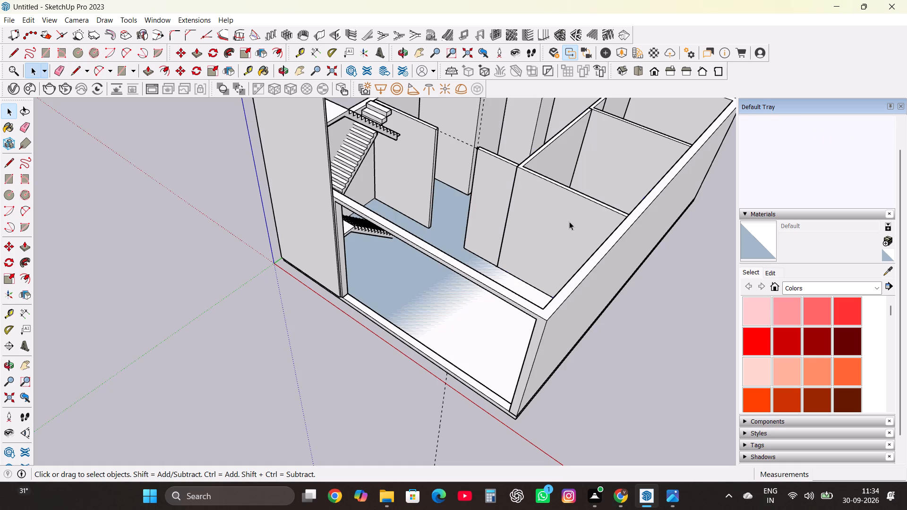
Copy the outer walls and all internal partitions straight up, placing their bottom corner on the ground-floor walls' top corner.
left_click(569, 221)
left_click(497, 194, "ctrl")
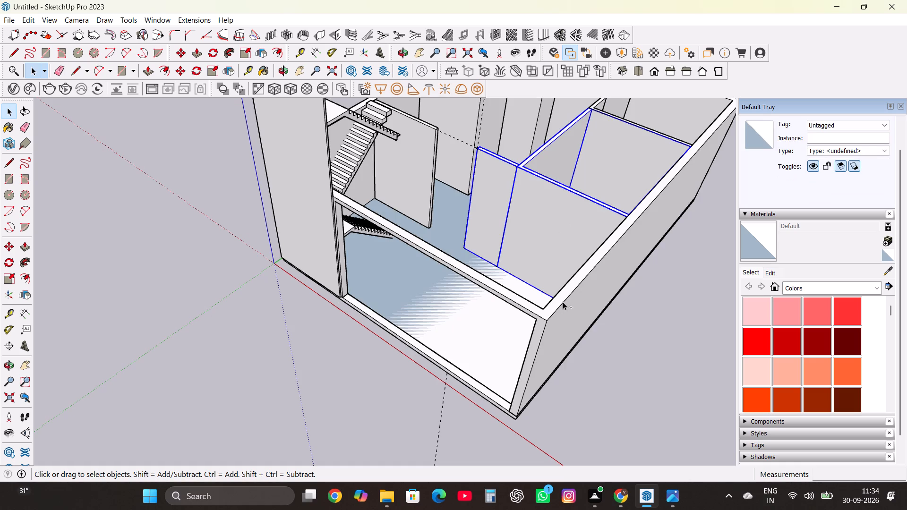
left_click(563, 302, "ctrl")
left_click(425, 147, "ctrl")
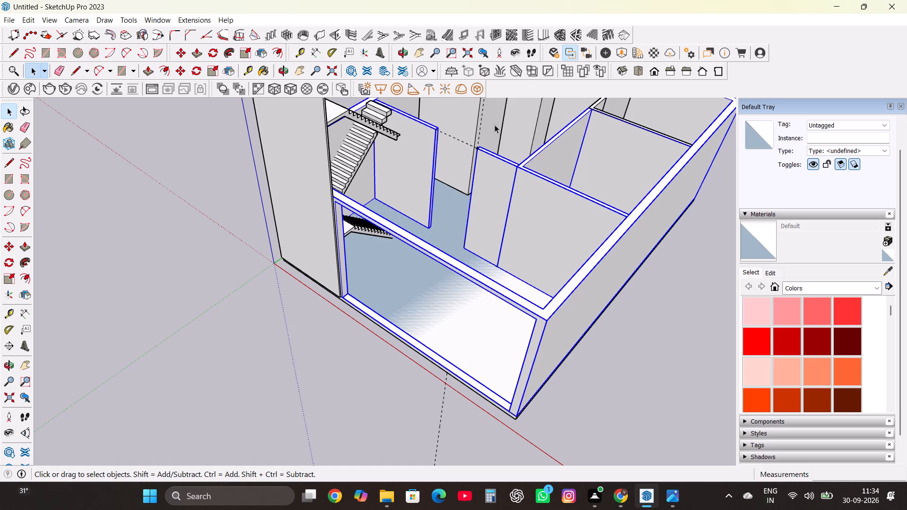
left_click(473, 118, "ctrl")
scroll(493, 280, "down", 6)
scroll(513, 161, "up", 3)
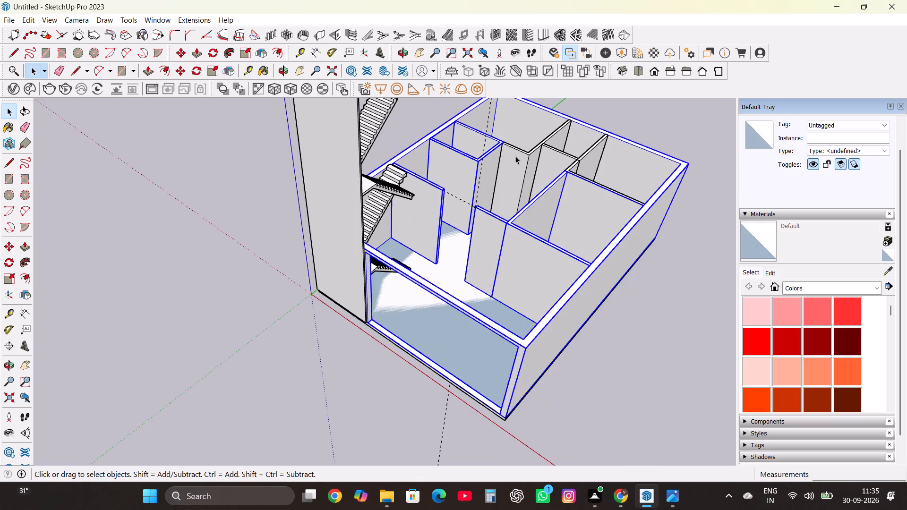
left_click(517, 151, "ctrl")
left_click(581, 157, "ctrl")
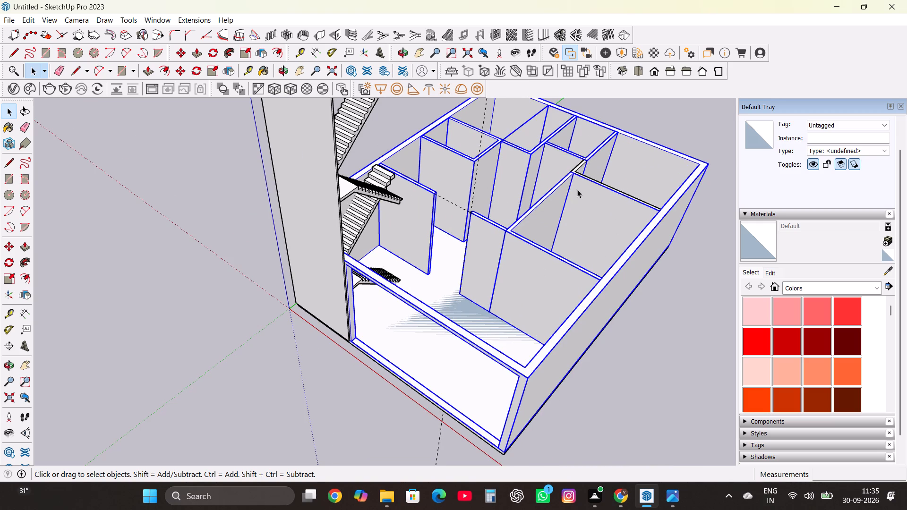
left_click(580, 164, "ctrl")
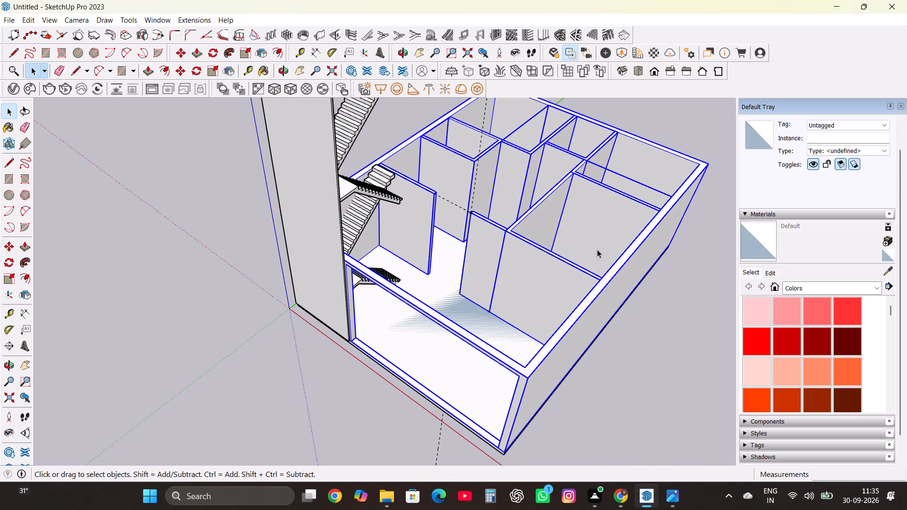
scroll(573, 305, "down", 5)
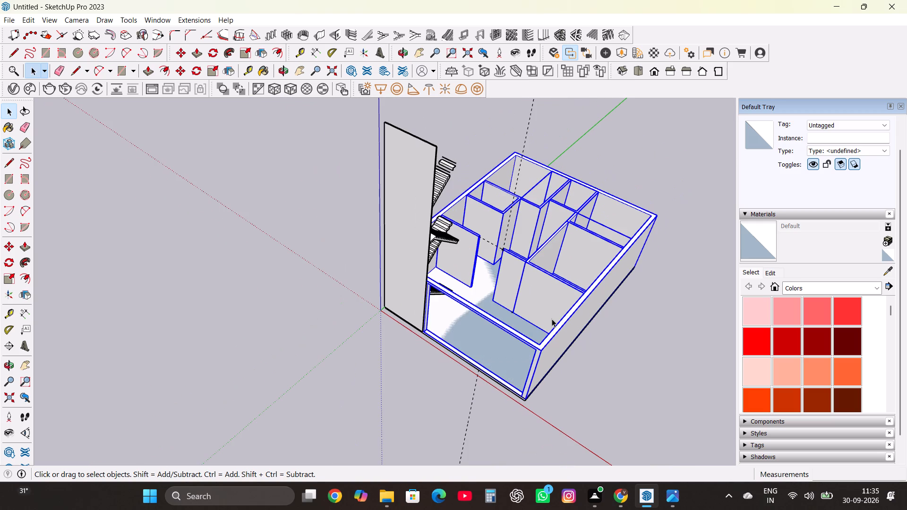
key("m")
scroll(529, 379, "up", 3)
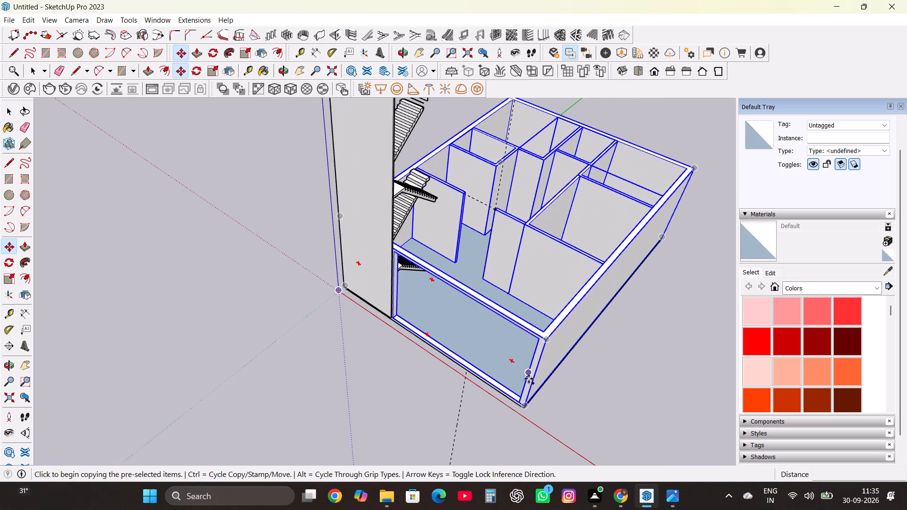
scroll(533, 418, "up", 9)
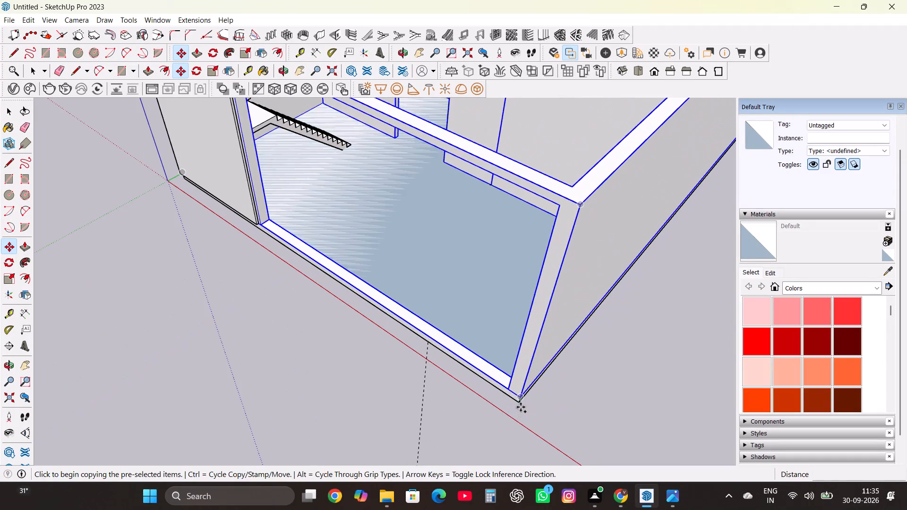
middle_click_drag(512, 415, 534, 295)
scroll(544, 256, "up", 2)
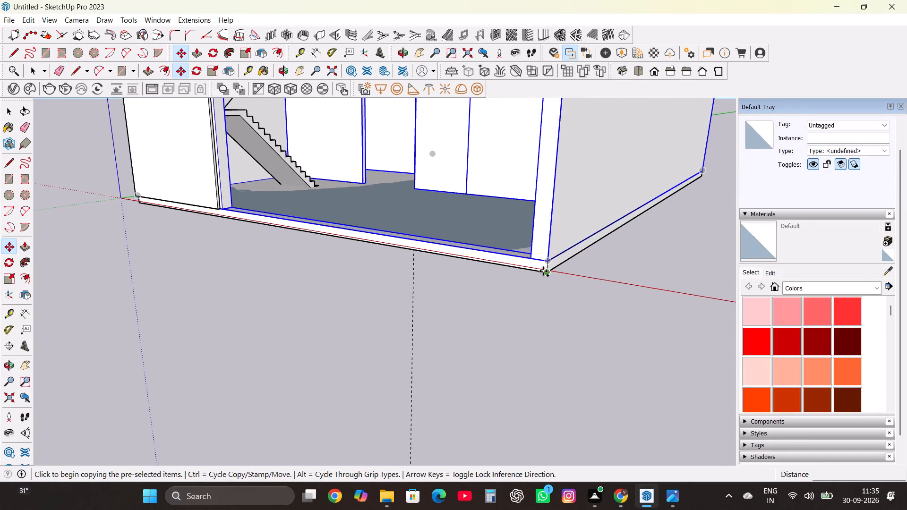
scroll(542, 268, "up", 3)
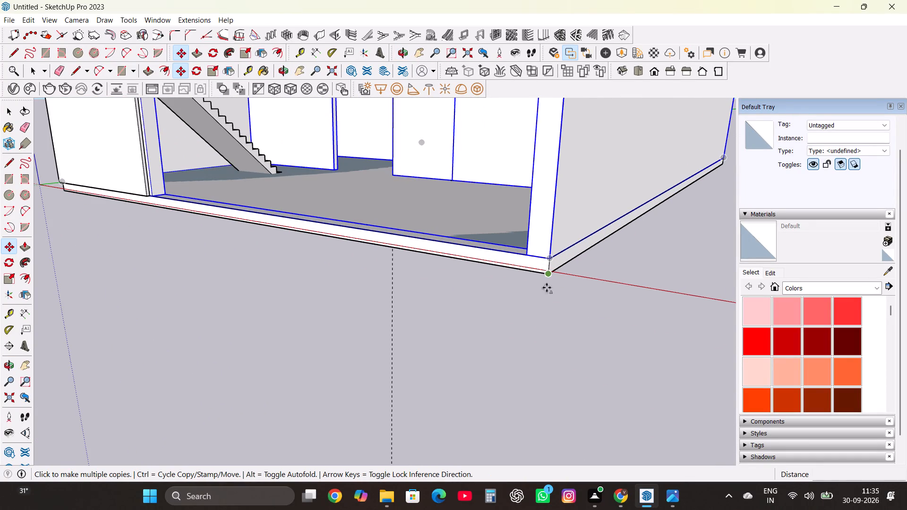
scroll(546, 270, "up", 3)
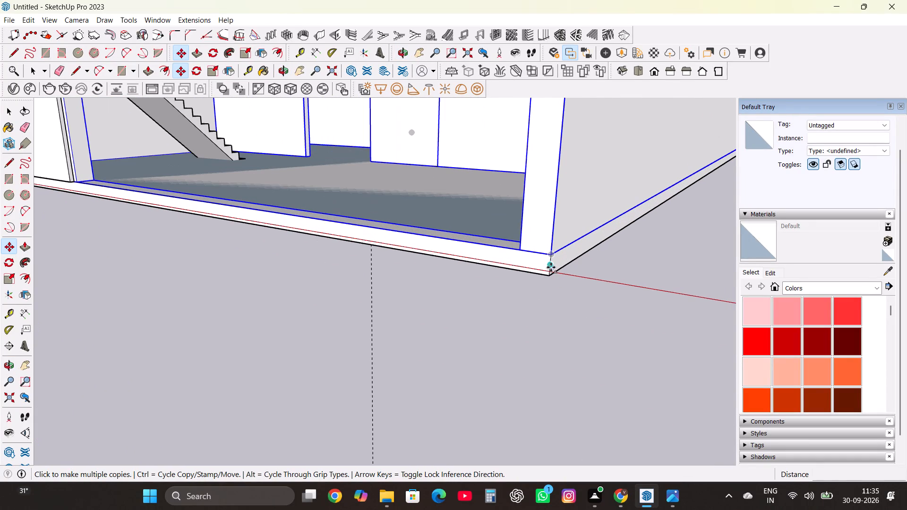
scroll(539, 303, "down", 2)
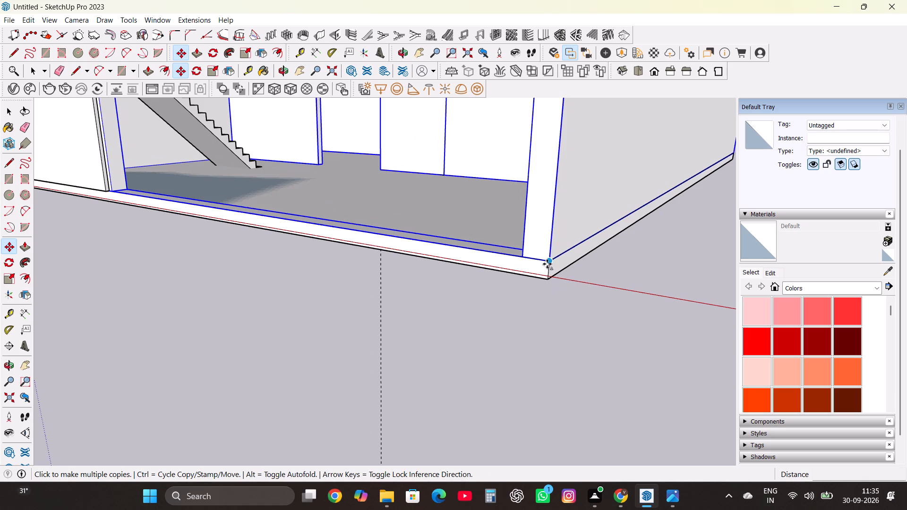
left_click(550, 262)
scroll(534, 334, "down", 16)
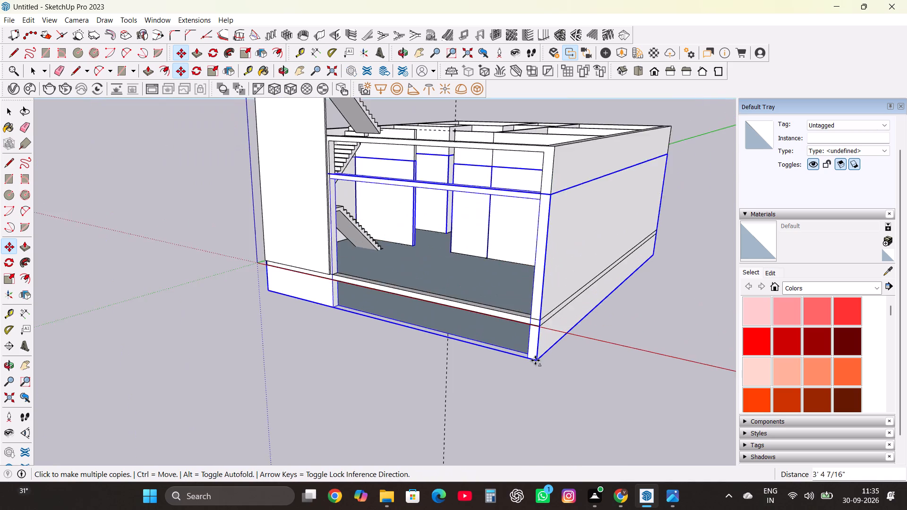
scroll(535, 360, "down", 4)
scroll(550, 213, "up", 3)
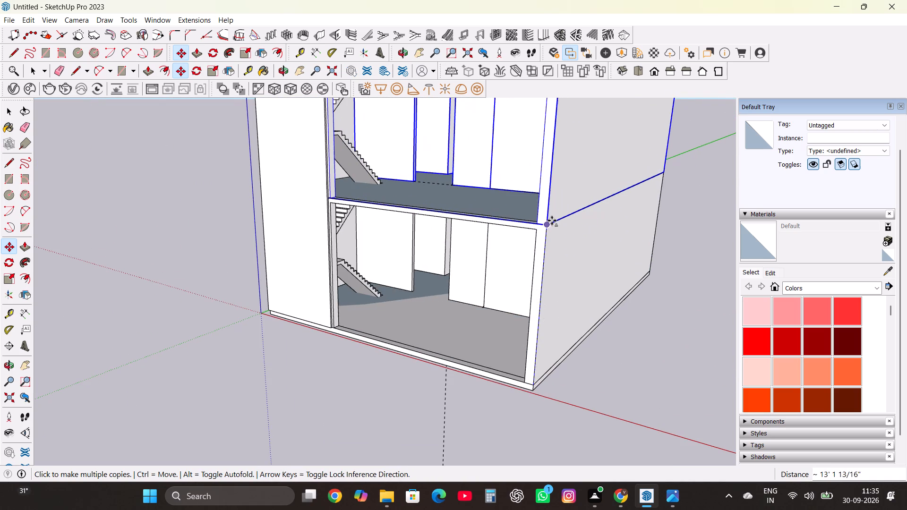
left_click(548, 222)
scroll(537, 307, "down", 3)
key("space")
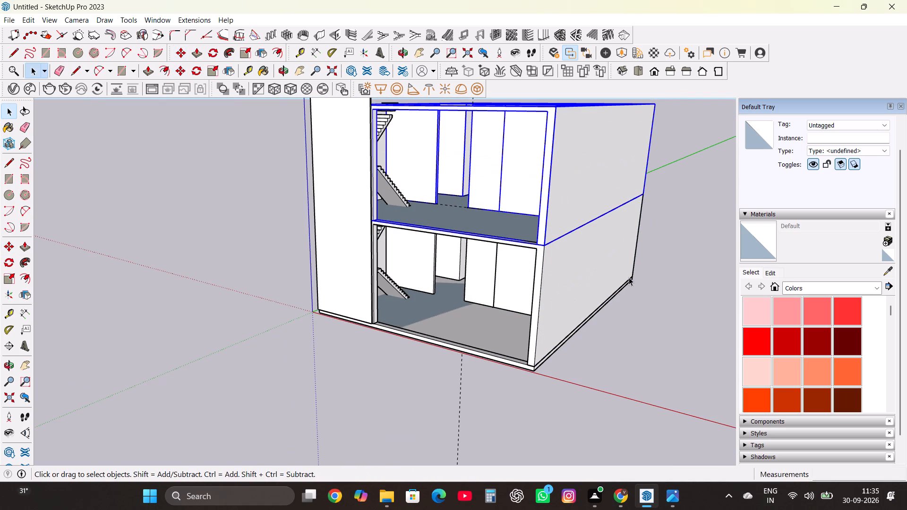
Copy the floor slab and connected front stair wall 13' 6" up, onto the top of the ground-floor walls.
left_click(629, 277)
scroll(530, 349, "up", 3)
triple_click(535, 375)
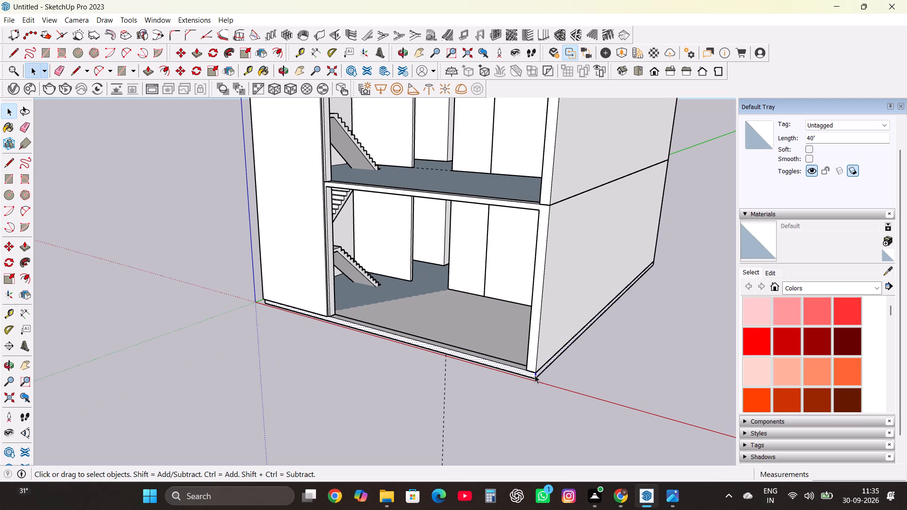
scroll(534, 375, "up", 4)
triple_click(531, 374)
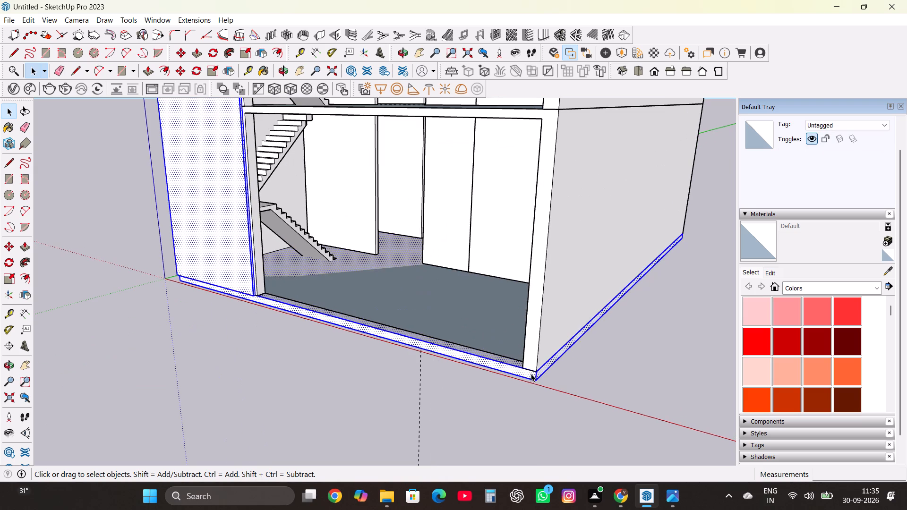
scroll(531, 374, "up", 4)
left_click(531, 373)
double_click(531, 373)
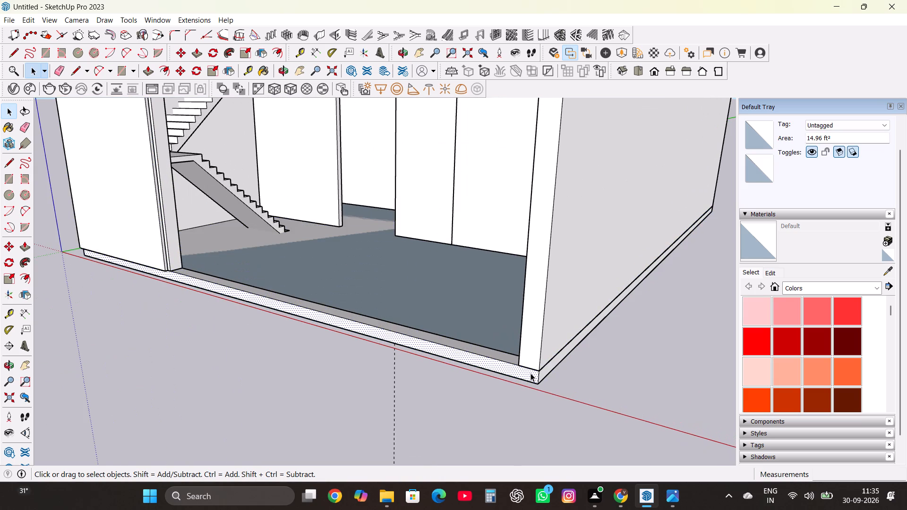
double_click(531, 373)
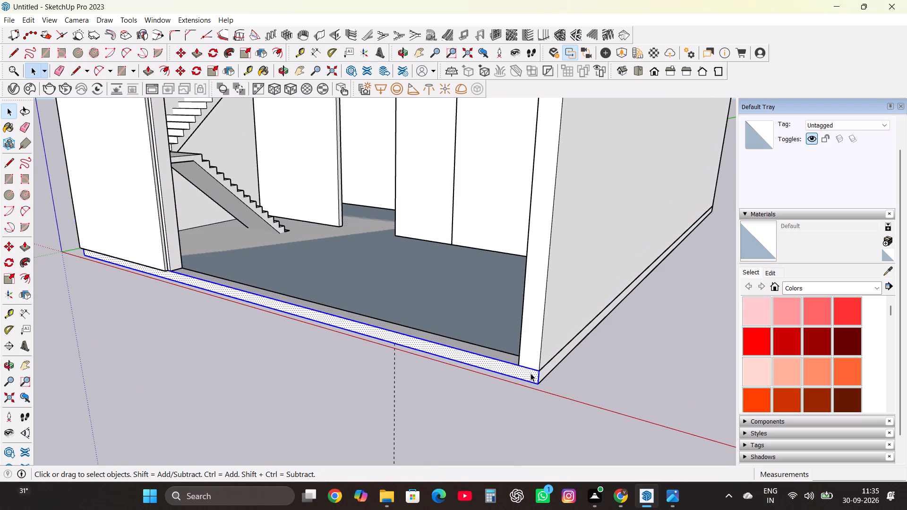
left_click(531, 373)
right_click(531, 373)
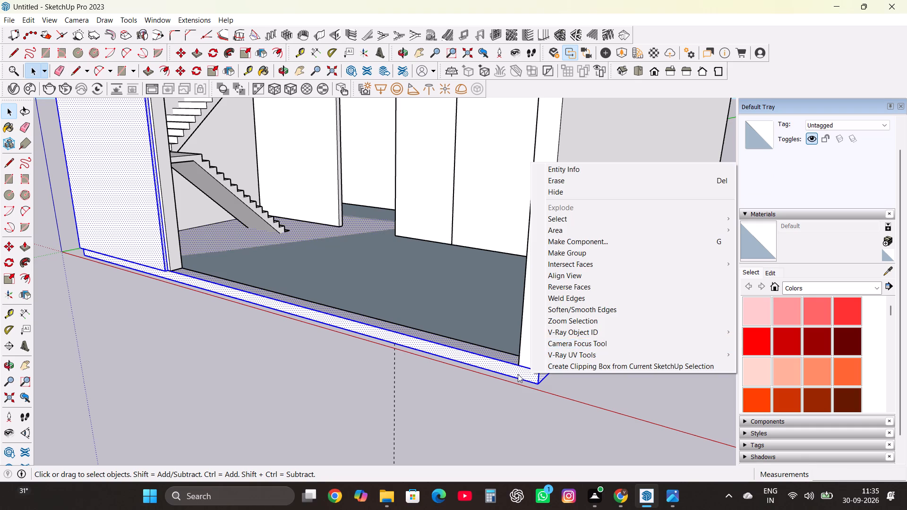
left_click(518, 374)
triple_click(517, 374)
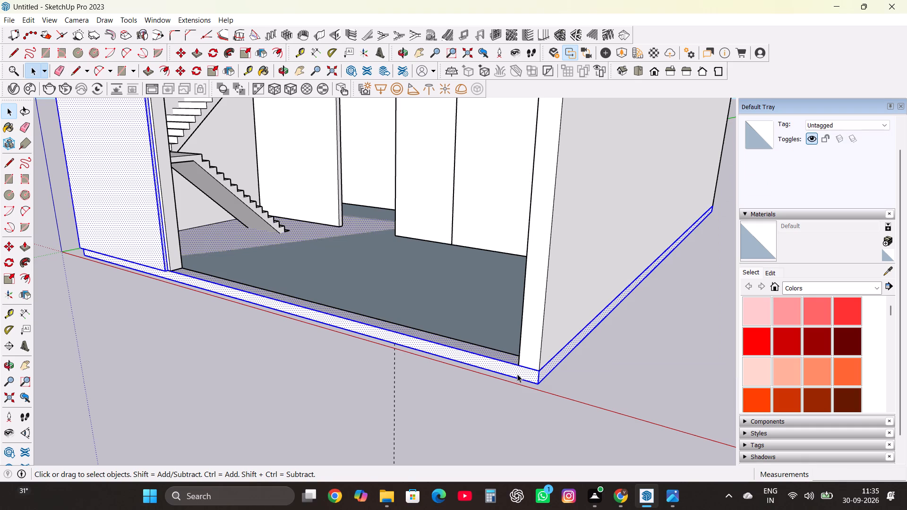
key("m")
left_click(539, 382)
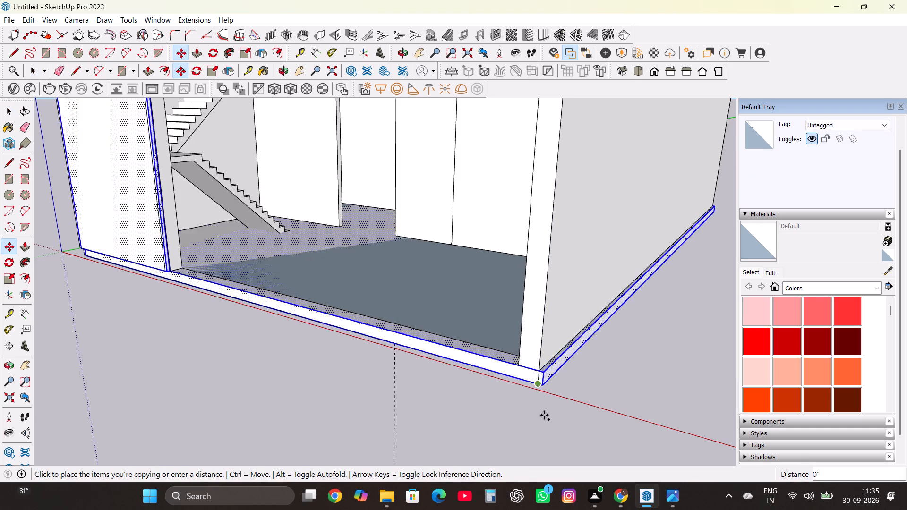
scroll(545, 419, "down", 9)
scroll(550, 377, "down", 9)
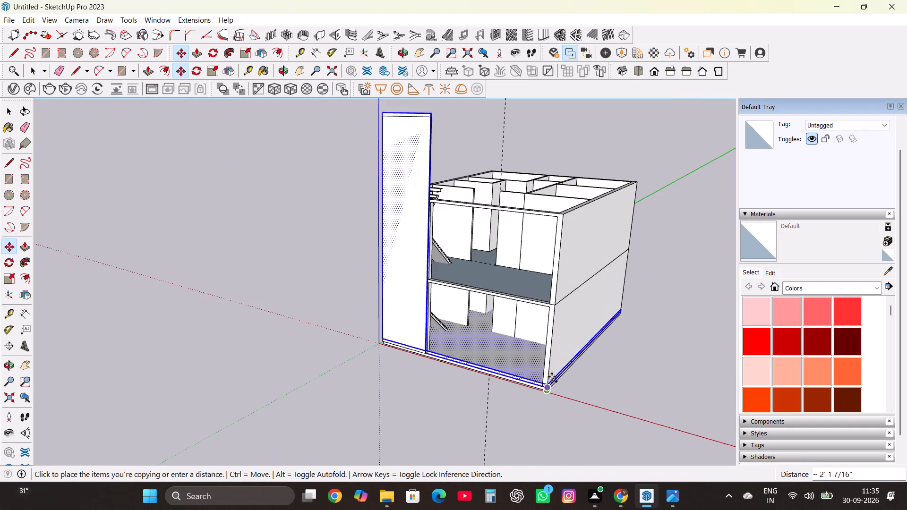
scroll(555, 298, "up", 3)
left_click(556, 310)
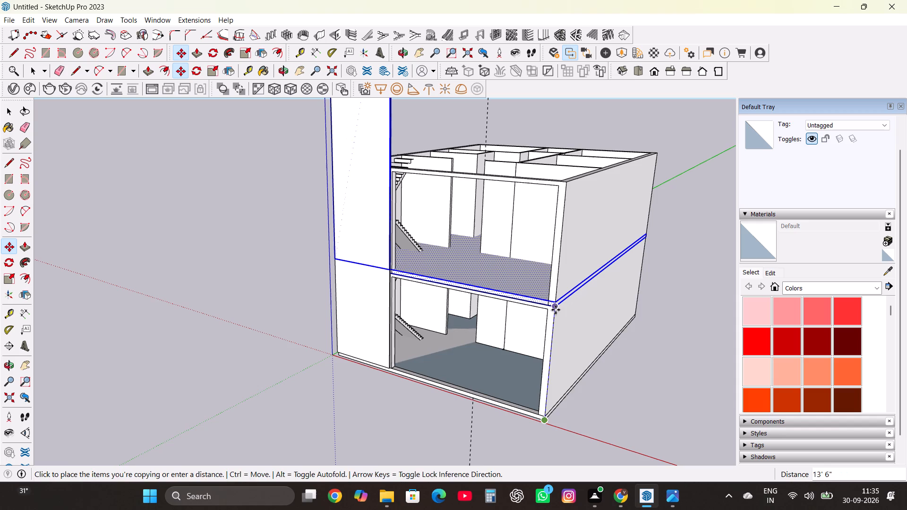
key("space")
triple_click(667, 241)
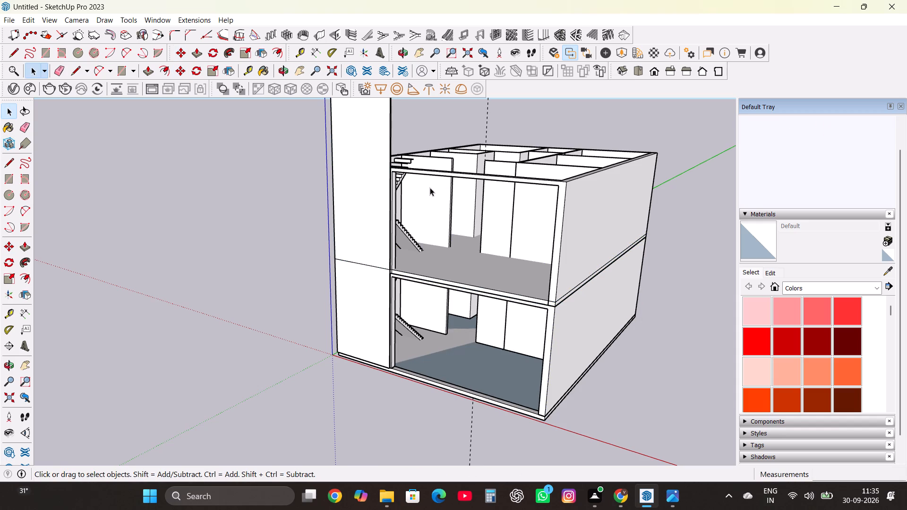
Delete the surplus front face and vertical edges of the copied stair wall above the original wall's top.
scroll(490, 322, "down", 5)
left_click(428, 136)
double_click(428, 136)
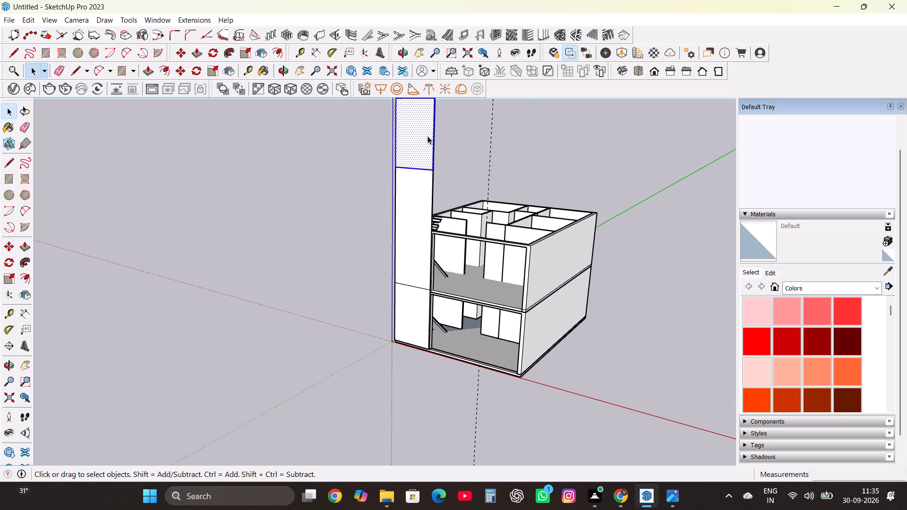
scroll(428, 136, "up", 1)
left_click(428, 136)
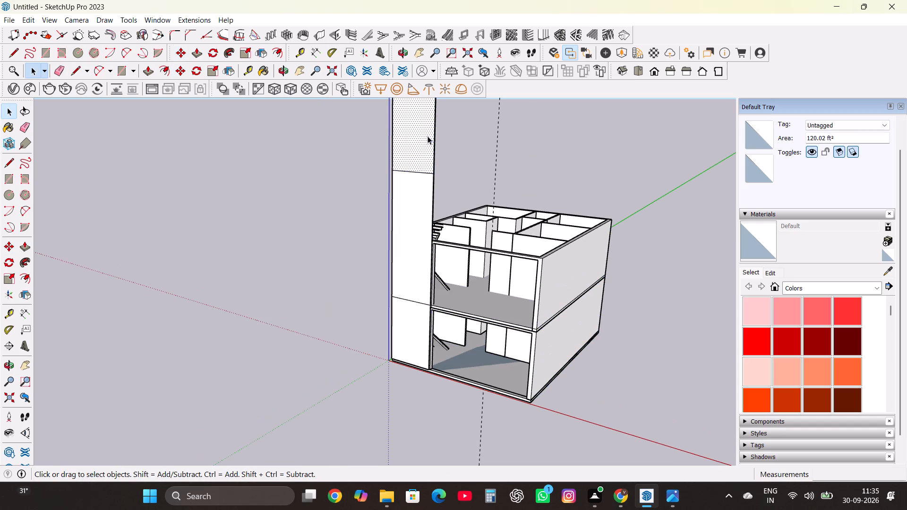
key("Delete")
left_click(436, 142)
left_click(433, 141)
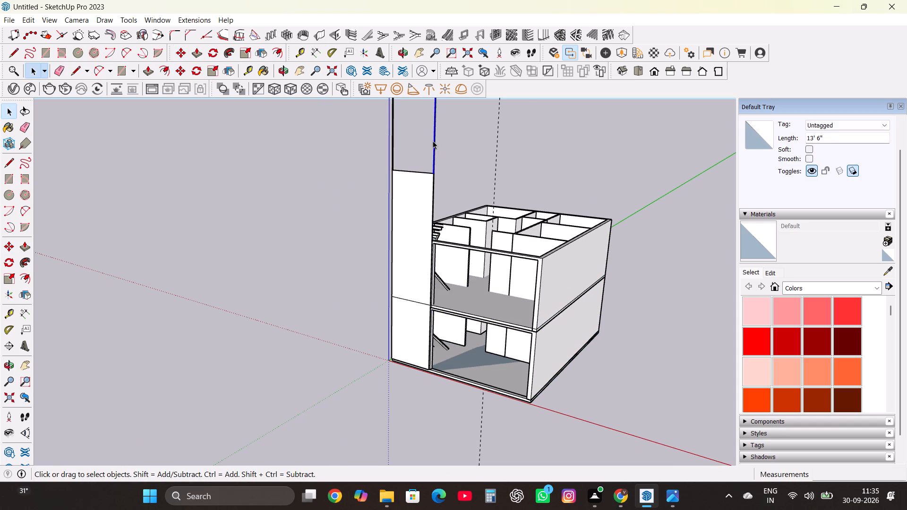
key("Delete")
left_click(434, 144)
key("Delete")
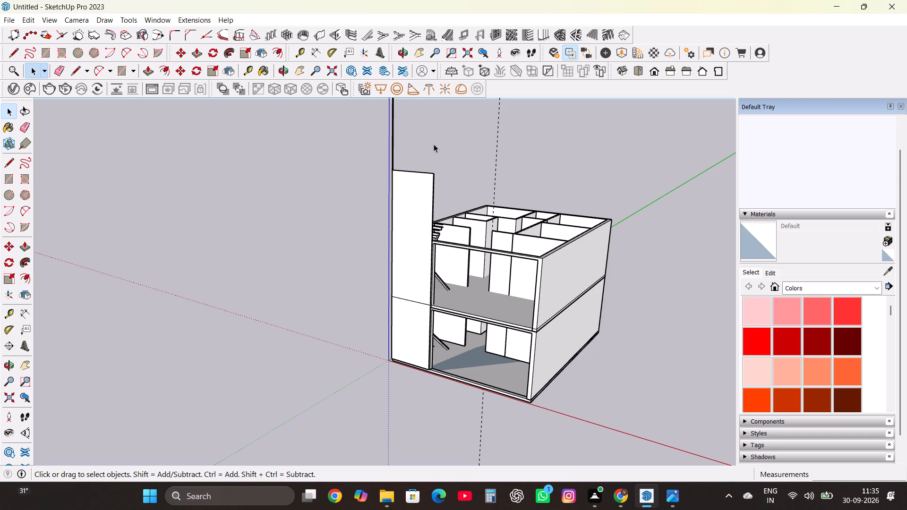
left_click(393, 136)
key("Delete")
left_click(393, 136)
key("Delete")
left_click(392, 163)
key("Delete")
Erase the leftover vertical edges and the stray horizontal lines floating above the front stair wall.
scroll(395, 174, "up", 8)
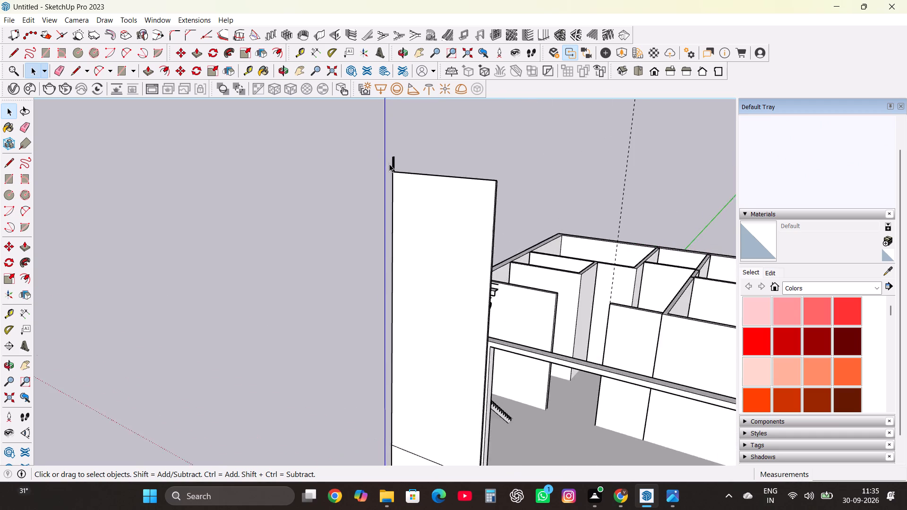
scroll(389, 164, "up", 14)
middle_click_drag(422, 208, 348, 250)
scroll(354, 223, "down", 4)
scroll(244, 349, "up", 2)
scroll(185, 302, "up", 6)
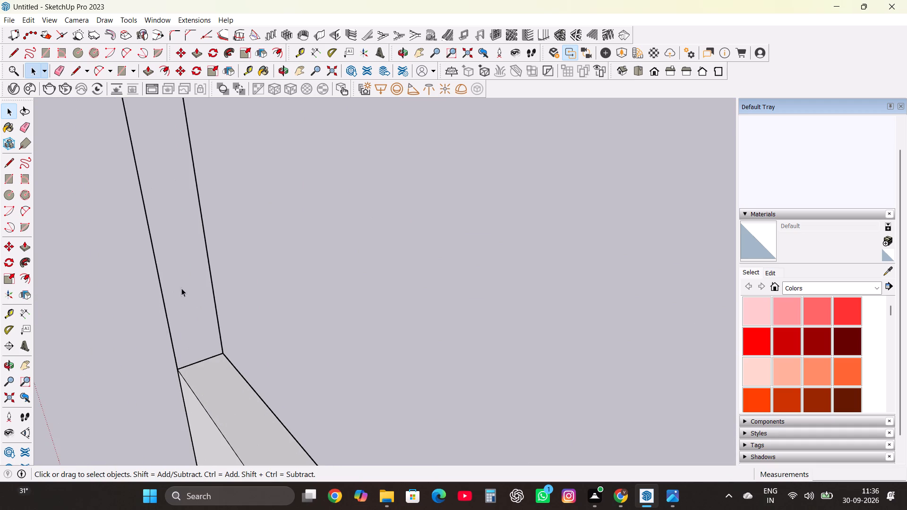
key("e")
left_click(205, 252)
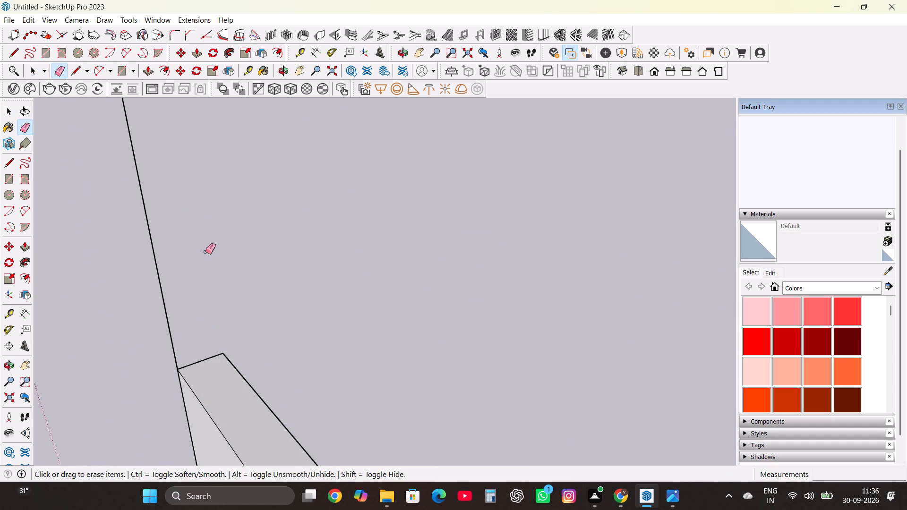
left_click(157, 265)
scroll(344, 239, "down", 8)
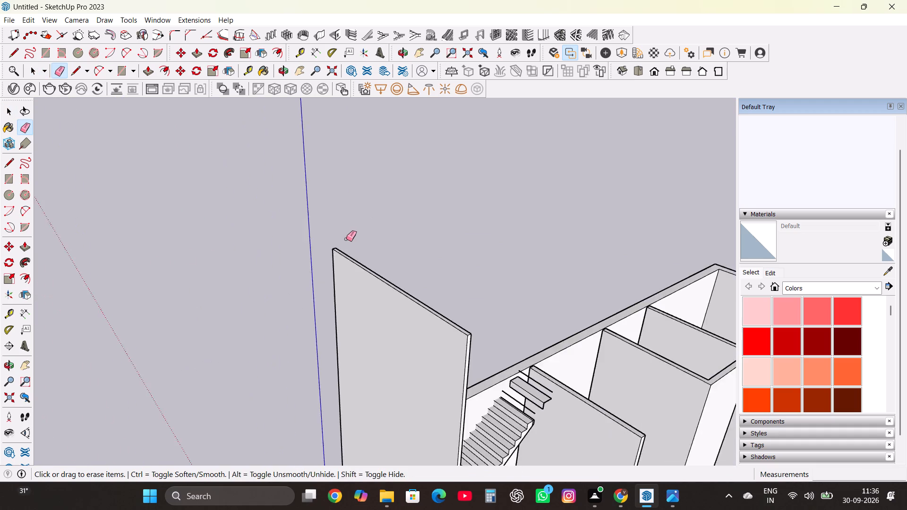
scroll(346, 239, "down", 15)
left_click(372, 179)
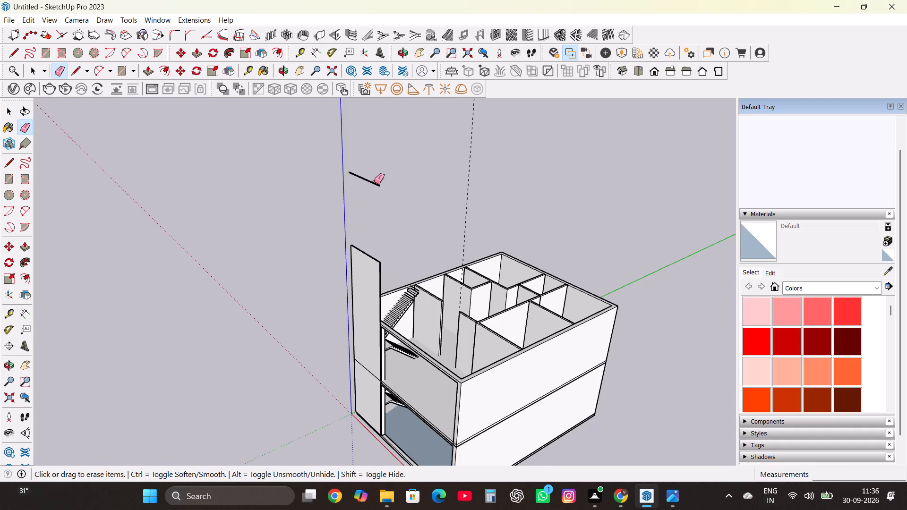
left_click(375, 182)
left_click(351, 171)
left_click(381, 186)
key("space")
key("space")
left_click(532, 213)
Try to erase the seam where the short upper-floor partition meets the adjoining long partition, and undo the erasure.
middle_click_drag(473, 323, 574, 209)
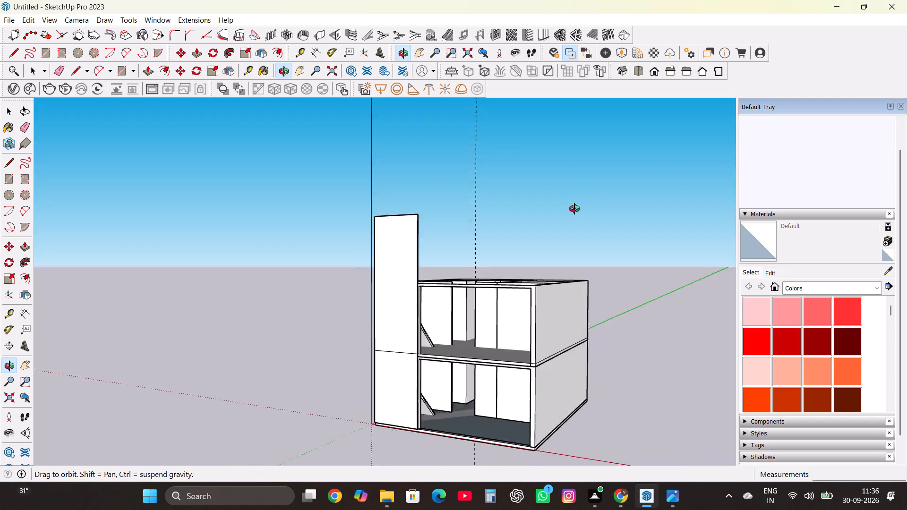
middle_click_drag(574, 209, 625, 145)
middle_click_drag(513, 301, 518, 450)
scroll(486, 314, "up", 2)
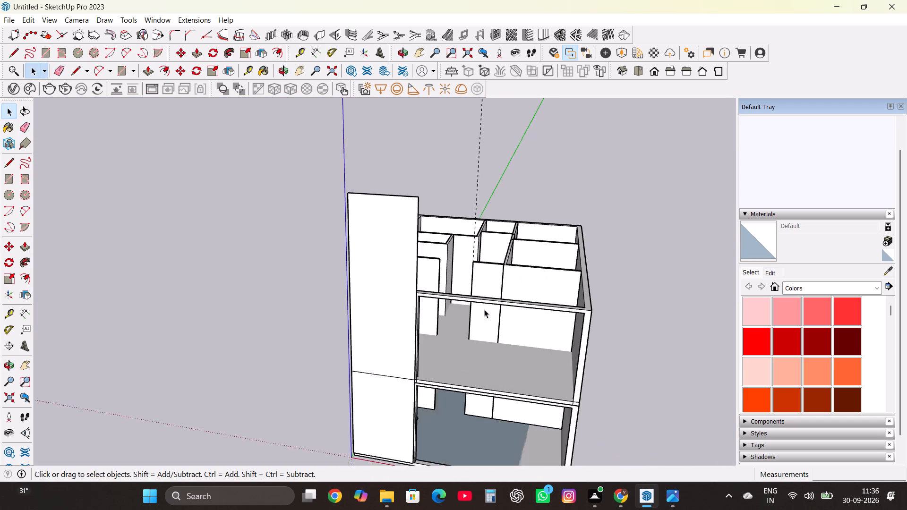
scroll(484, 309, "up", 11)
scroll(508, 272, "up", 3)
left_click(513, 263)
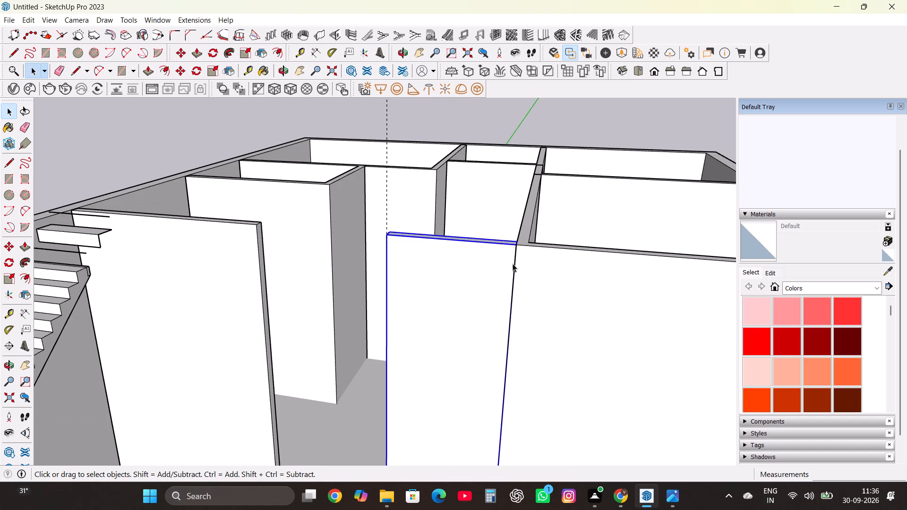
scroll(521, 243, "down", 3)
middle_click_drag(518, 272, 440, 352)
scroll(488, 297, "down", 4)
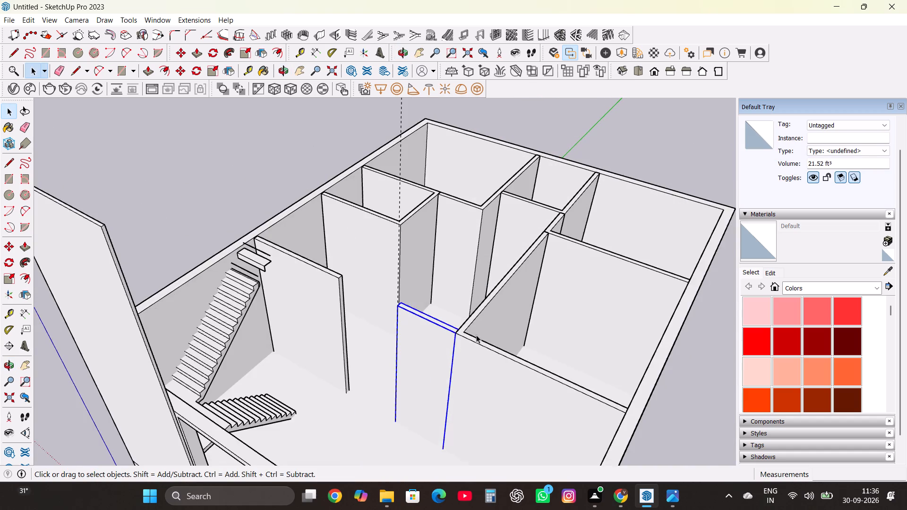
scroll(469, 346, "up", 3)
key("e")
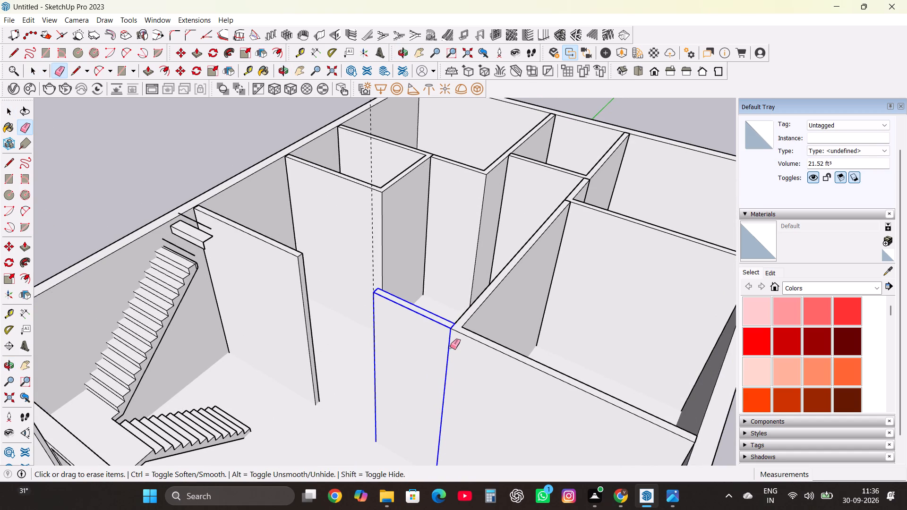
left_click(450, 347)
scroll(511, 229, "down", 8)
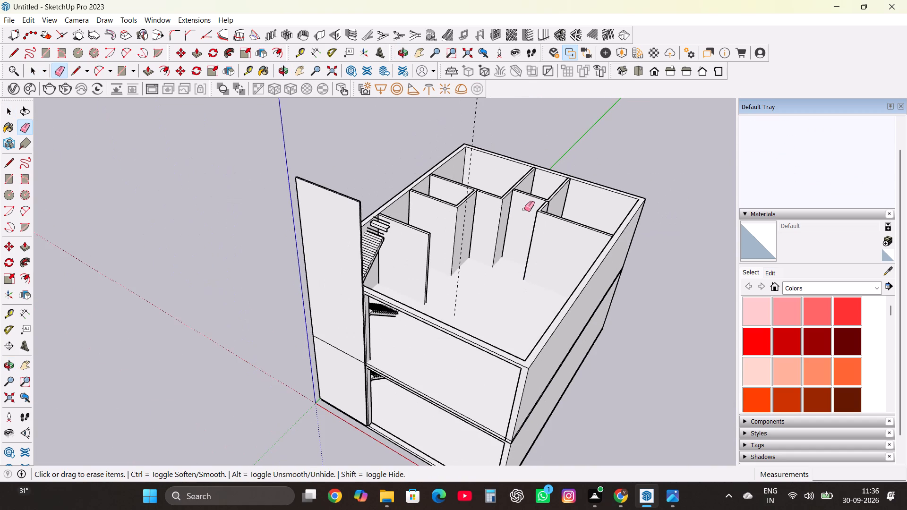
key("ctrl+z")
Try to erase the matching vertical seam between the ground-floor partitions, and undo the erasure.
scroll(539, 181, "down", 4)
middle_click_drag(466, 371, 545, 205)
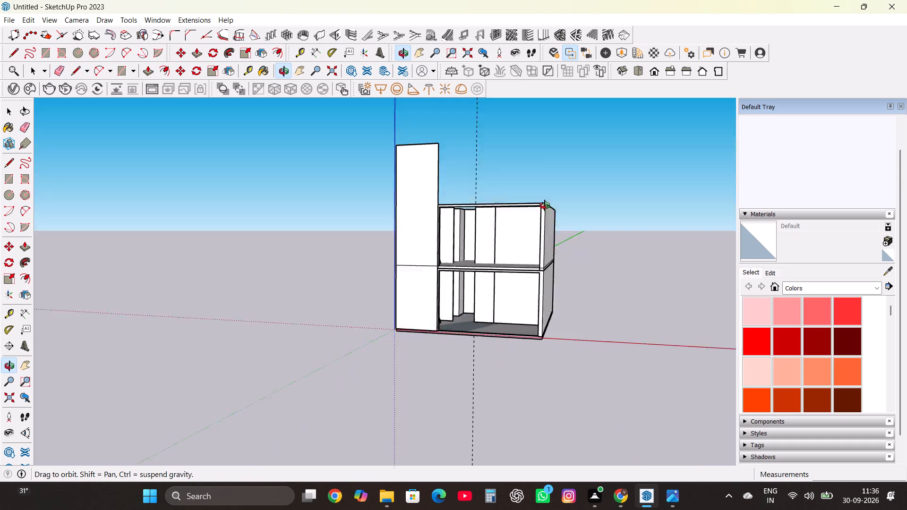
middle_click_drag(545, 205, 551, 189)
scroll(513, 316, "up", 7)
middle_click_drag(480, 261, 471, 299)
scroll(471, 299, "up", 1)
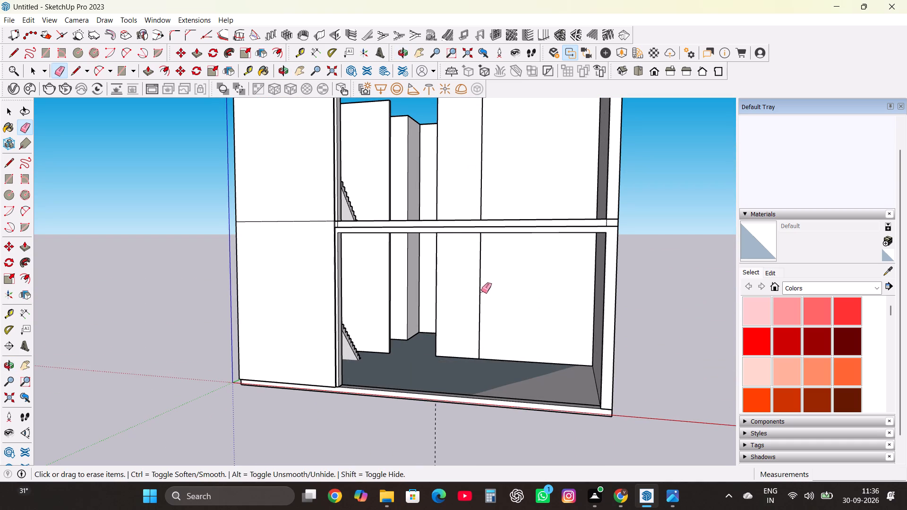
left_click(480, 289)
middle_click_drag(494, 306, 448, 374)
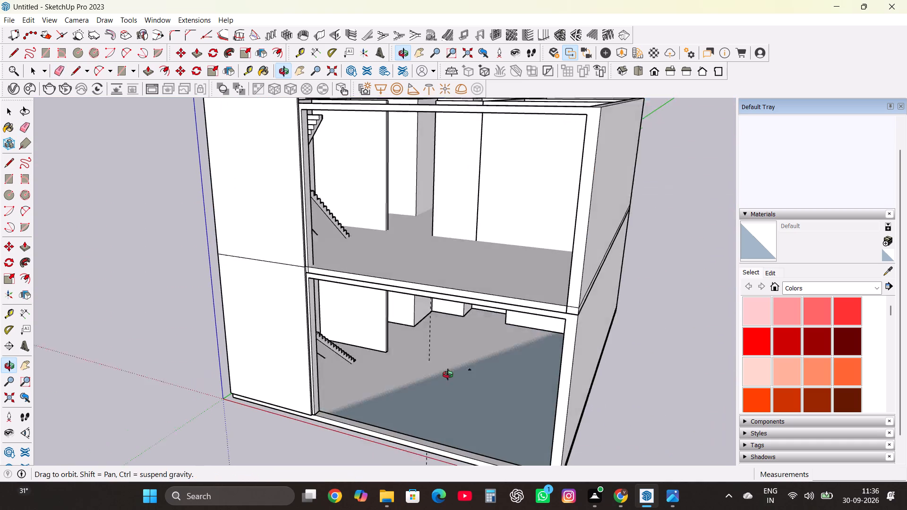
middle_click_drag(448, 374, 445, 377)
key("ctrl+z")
Examine the geometry inside the short upper-floor partition's group and its joint with the adjoining walls, without editing it.
middle_click_drag(464, 319, 464, 321)
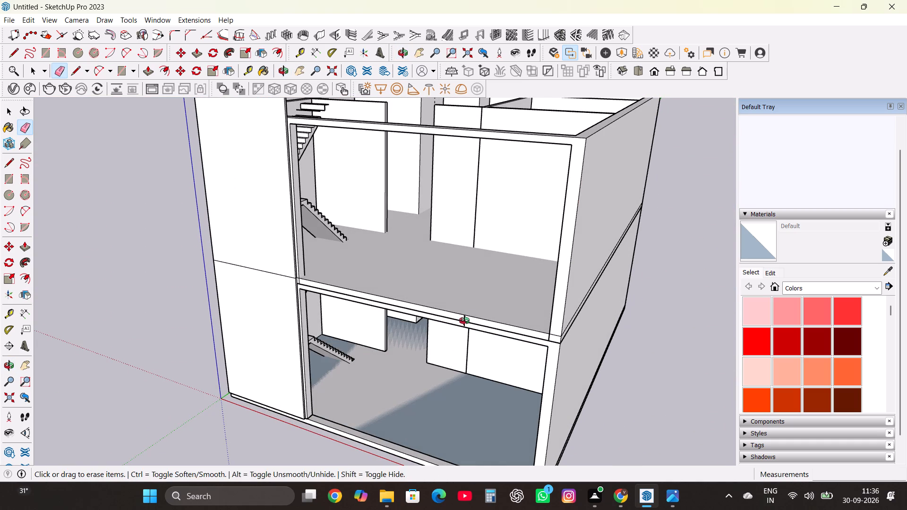
middle_click_drag(464, 321, 401, 457)
key("space")
scroll(493, 212, "up", 9)
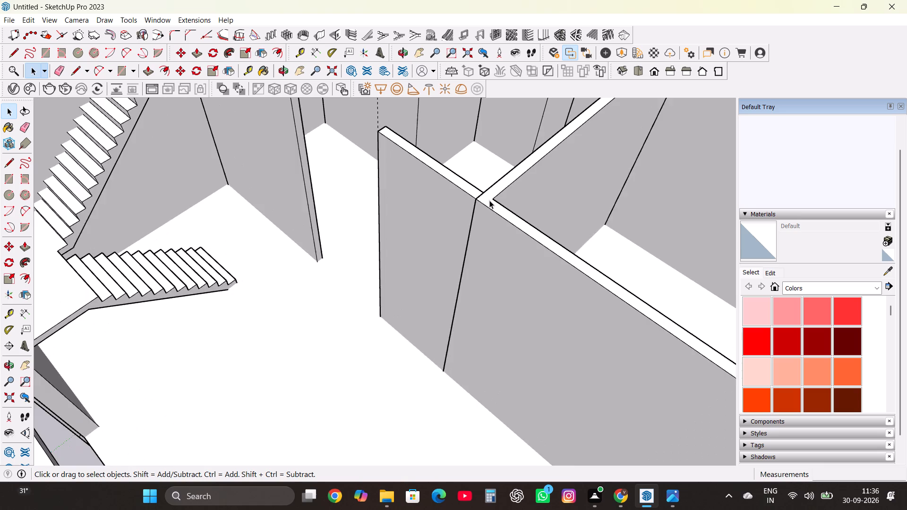
scroll(489, 200, "up", 8)
triple_click(477, 193)
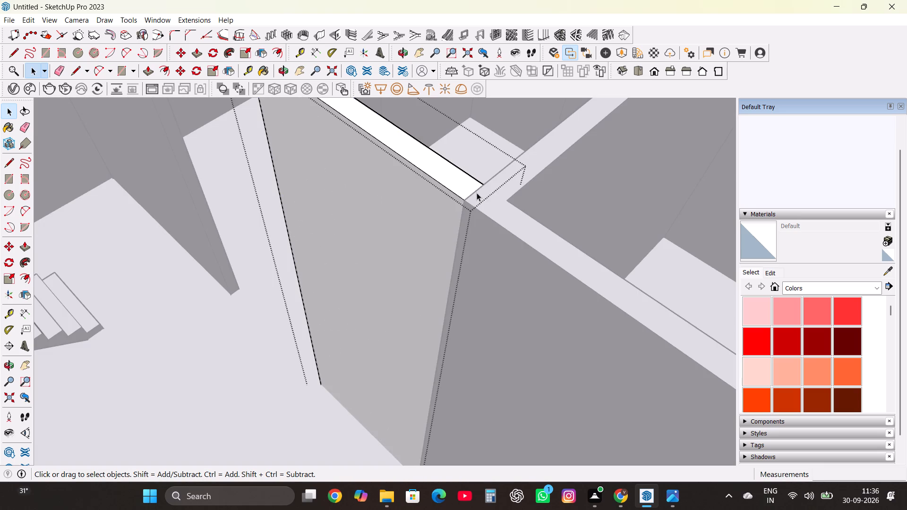
scroll(477, 193, "up", 3)
scroll(468, 219, "down", 20)
scroll(468, 219, "down", 1)
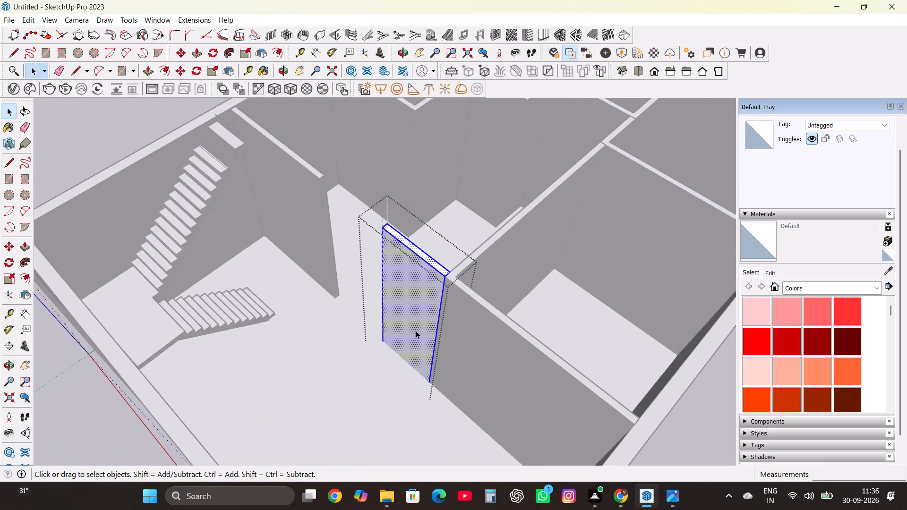
scroll(416, 331, "down", 11)
double_click(556, 162)
scroll(392, 301, "up", 6)
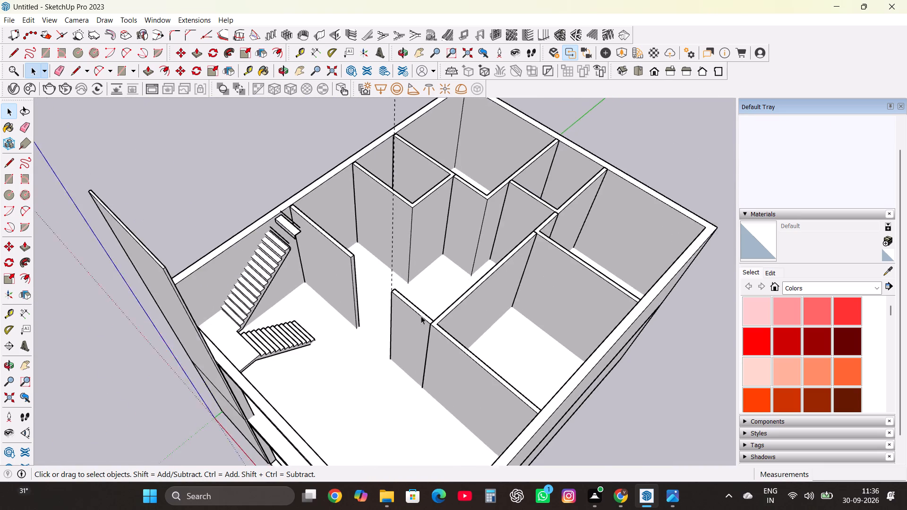
scroll(421, 316, "up", 20)
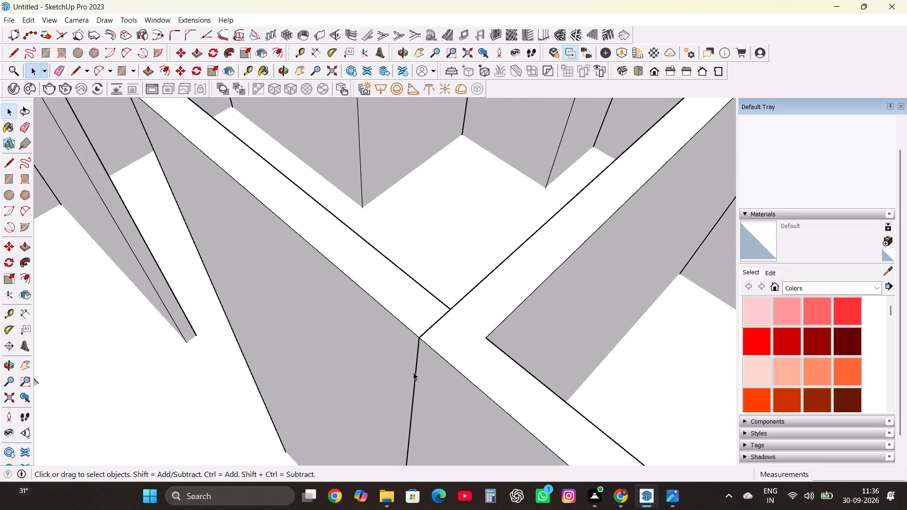
left_click(415, 374)
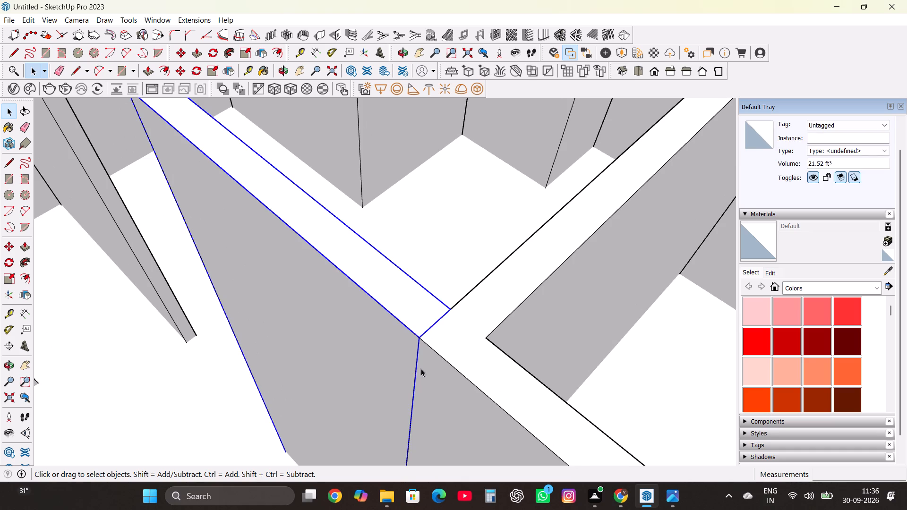
left_click(436, 316)
double_click(435, 319)
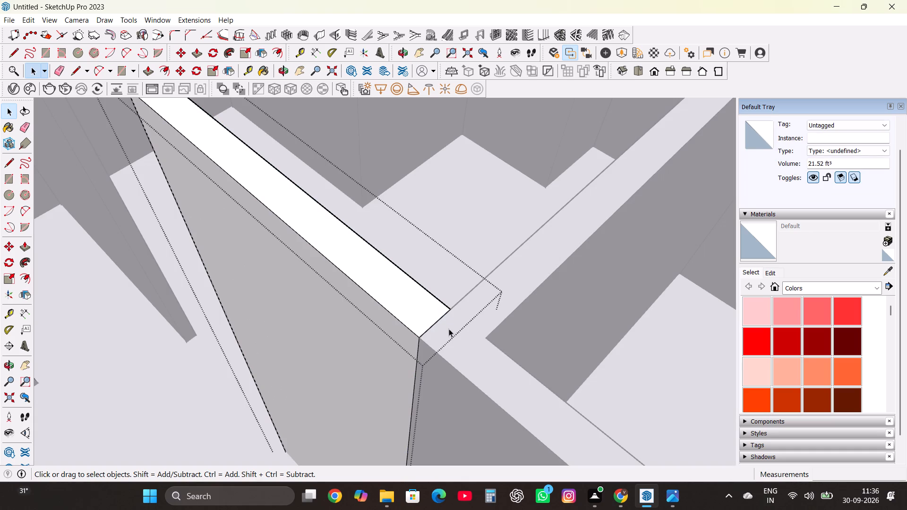
left_click(449, 329)
scroll(440, 355, "down", 20)
scroll(440, 355, "down", 7)
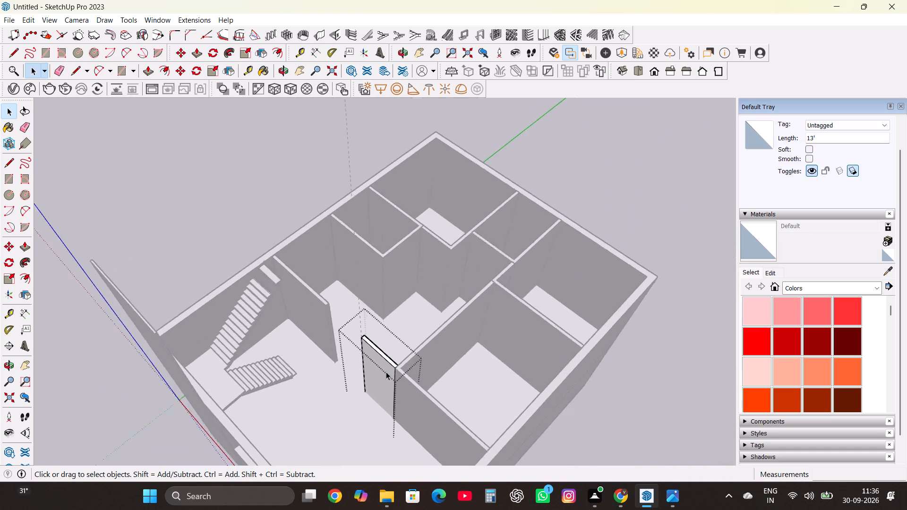
scroll(386, 372, "down", 6)
left_click(560, 170)
left_click(559, 175)
scroll(402, 393, "up", 10)
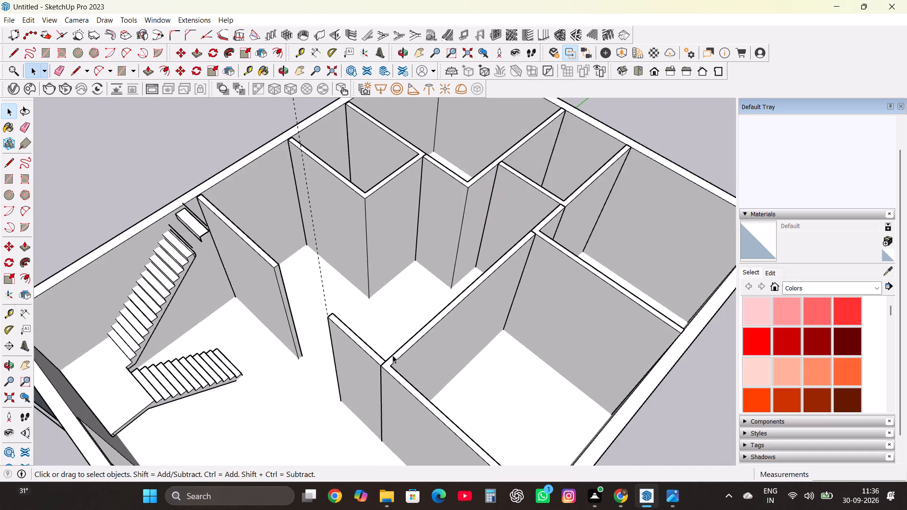
scroll(393, 355, "up", 20)
scroll(414, 319, "down", 5)
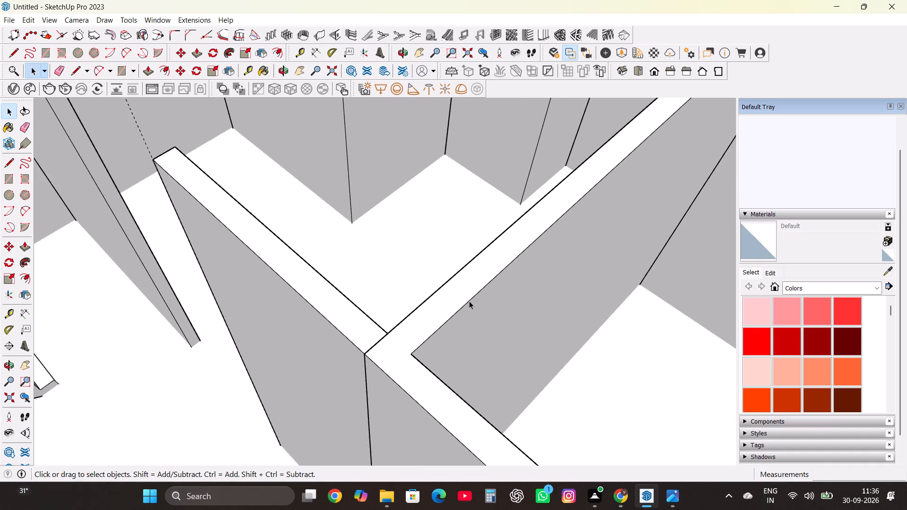
scroll(469, 301, "down", 10)
Inspect the partitions, stairs and slab of both storeys through the open front of the house.
middle_click_drag(441, 358, 558, 202)
scroll(496, 324, "down", 7)
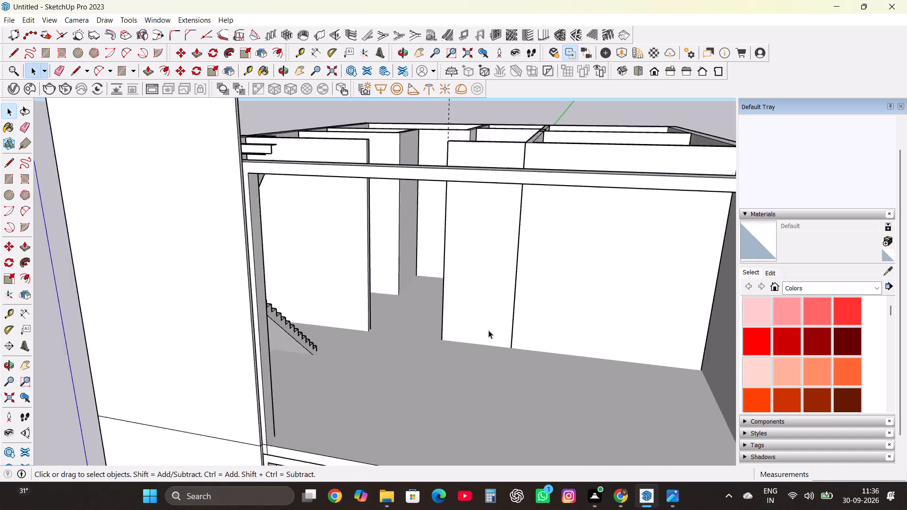
scroll(488, 330, "down", 12)
middle_click_drag(463, 392, 464, 312)
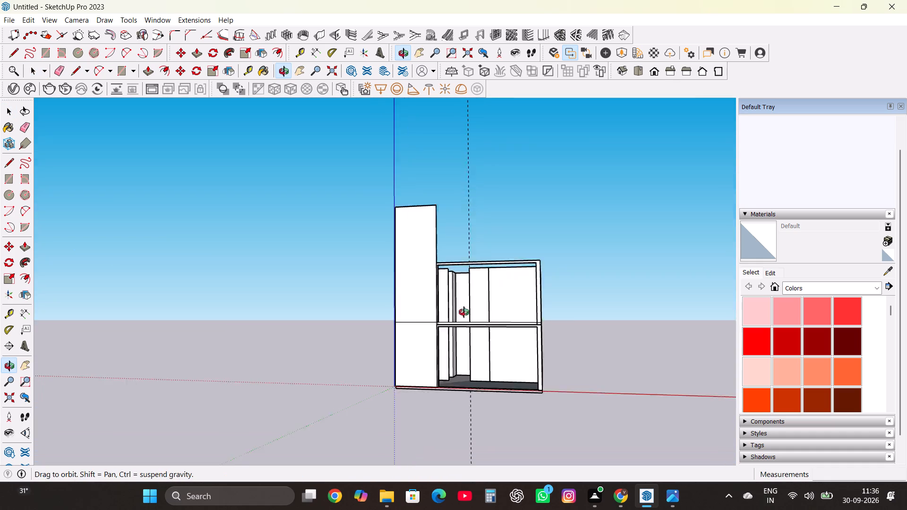
middle_click_drag(464, 312, 450, 321)
scroll(460, 363, "up", 8)
middle_click_drag(436, 395, 496, 352)
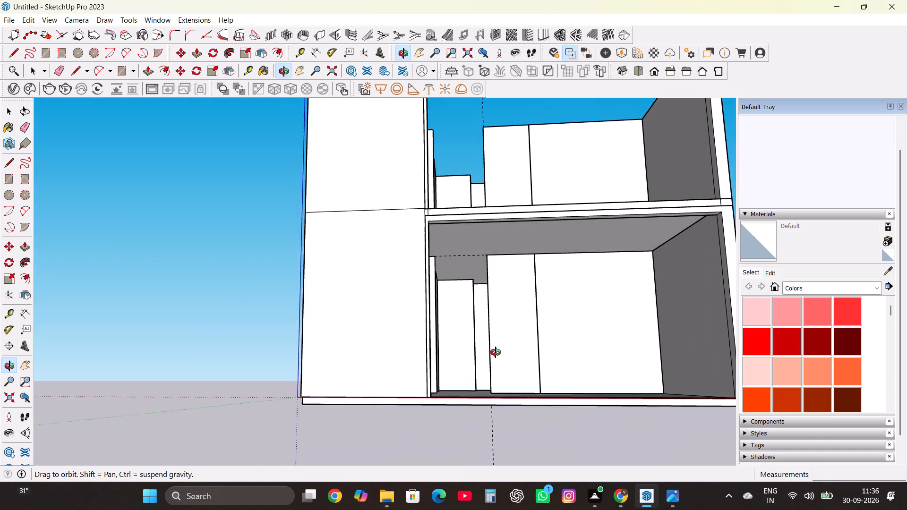
middle_click_drag(496, 352, 496, 349)
middle_click_drag(497, 348, 415, 400)
scroll(433, 372, "up", 9)
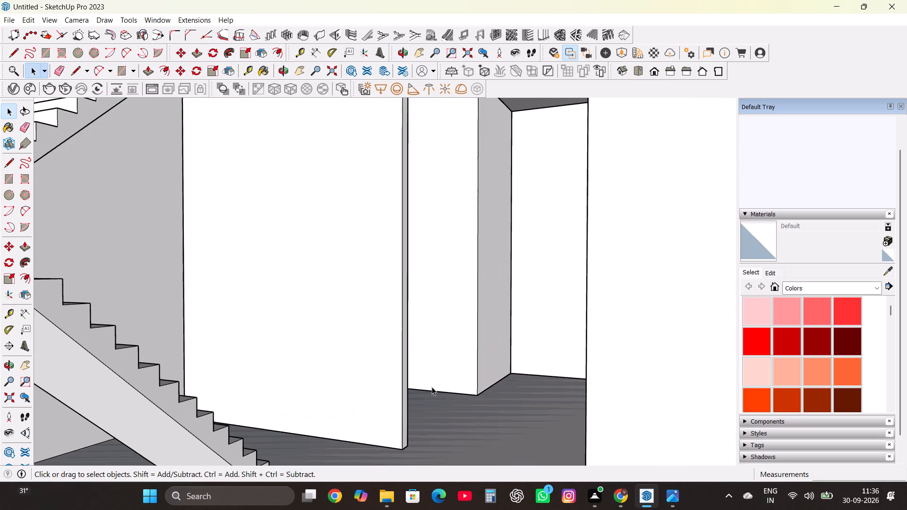
scroll(411, 366, "down", 8)
middle_click_drag(407, 381, 448, 346)
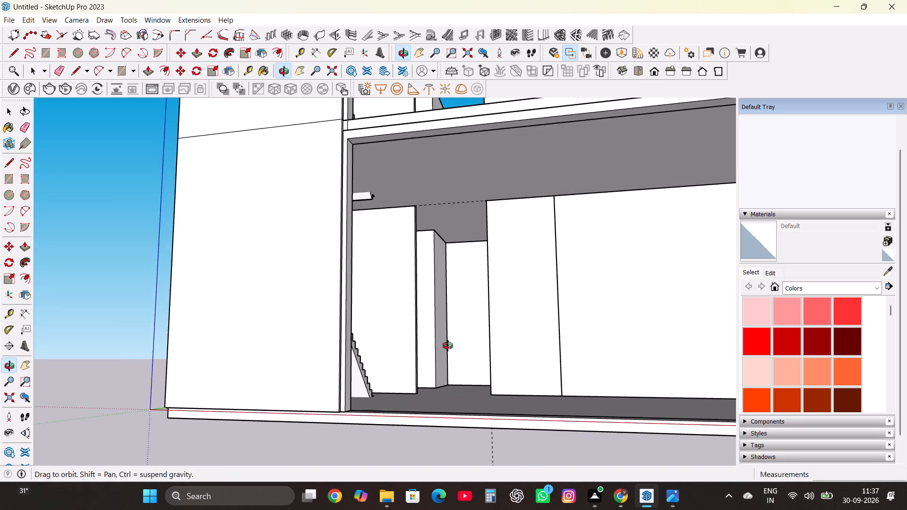
middle_click_drag(448, 346, 435, 400)
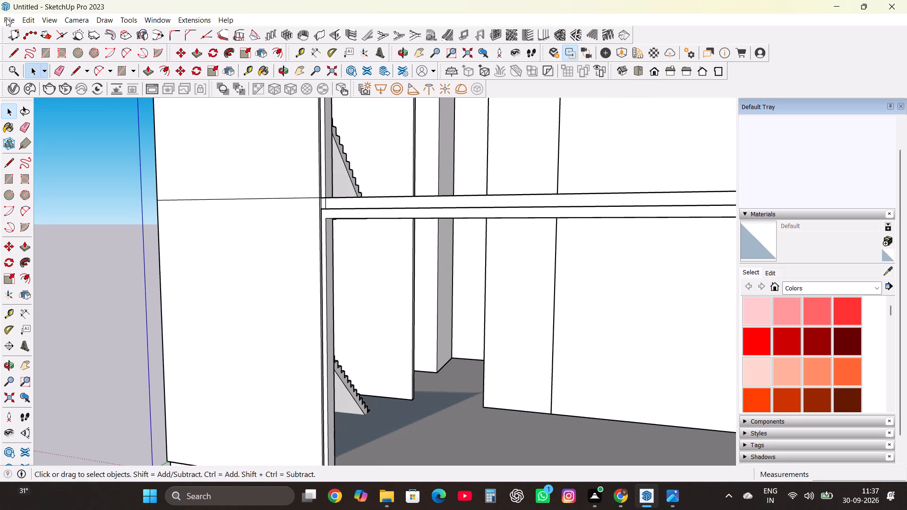
Search the nested Desktop folders, including model project, project and rvt, for a file to import.
left_click(8, 18)
left_click(46, 200)
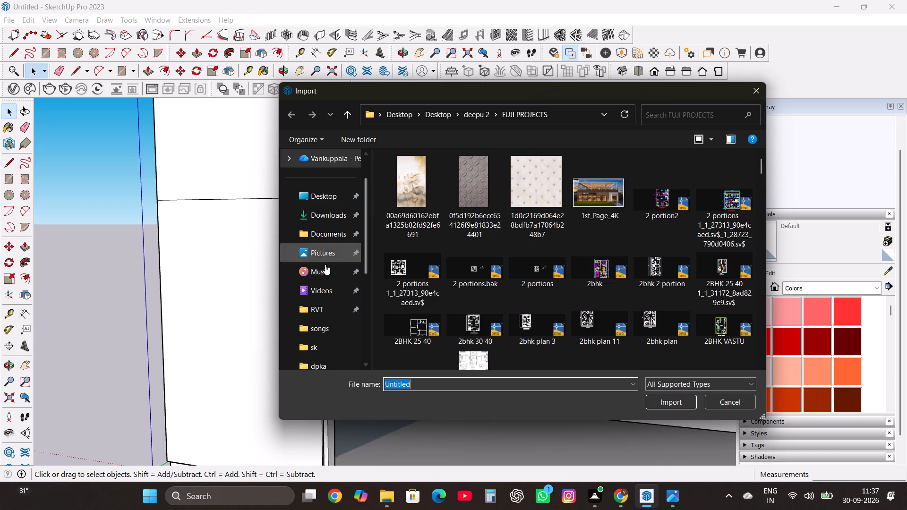
scroll(324, 339, "down", 1)
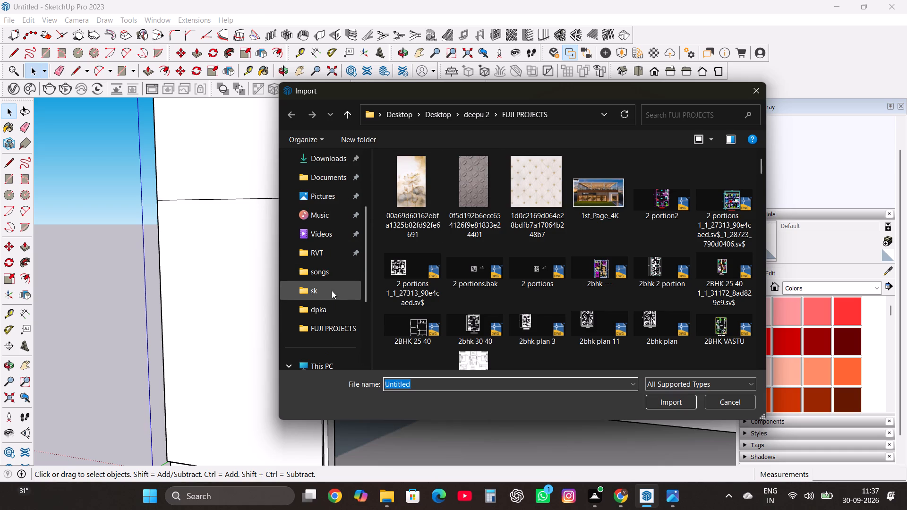
scroll(331, 171, "up", 2)
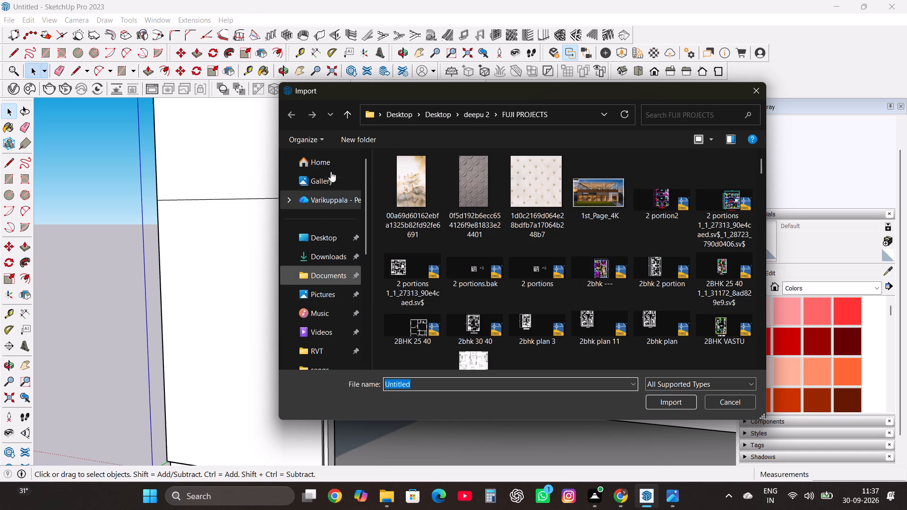
left_click(332, 233)
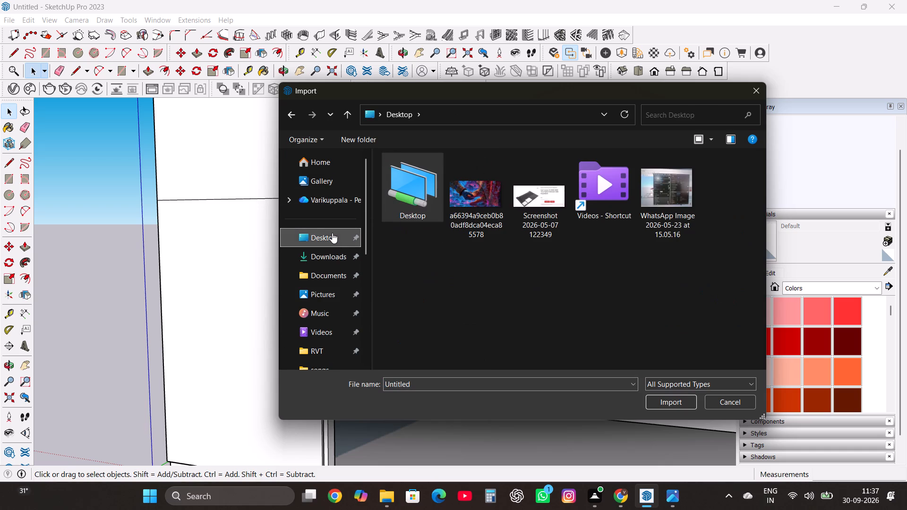
double_click(421, 197)
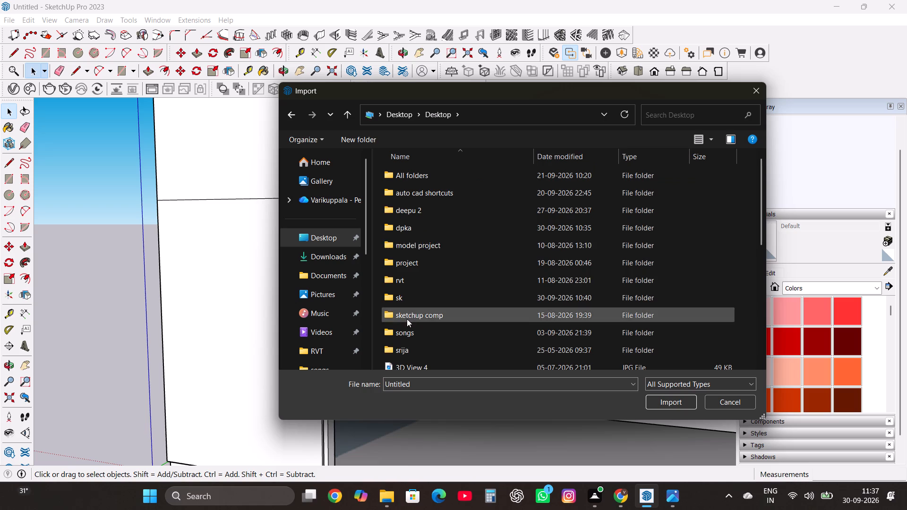
double_click(417, 243)
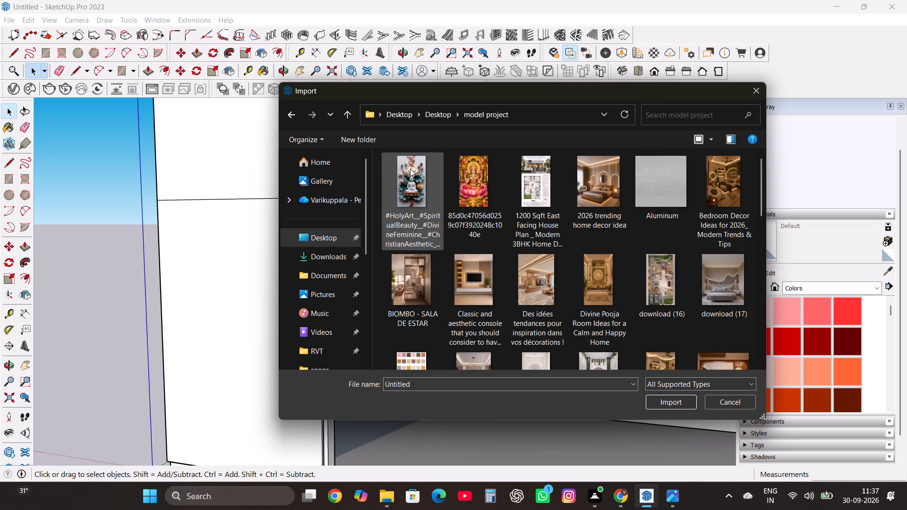
scroll(421, 258, "down", 4)
scroll(482, 277, "down", 5)
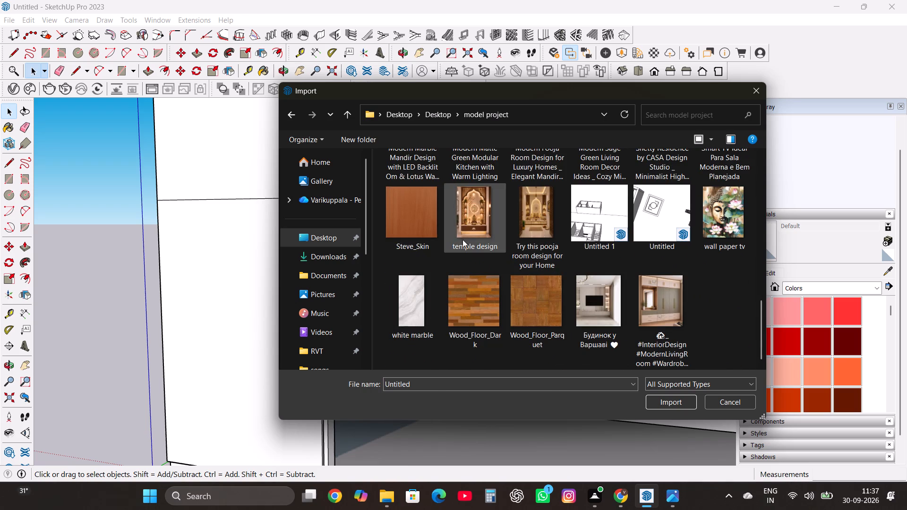
left_click(352, 111)
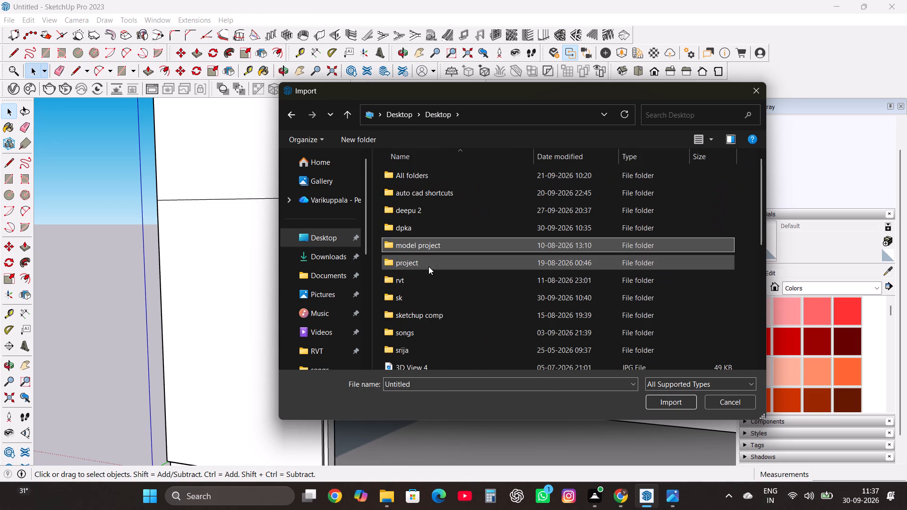
double_click(428, 265)
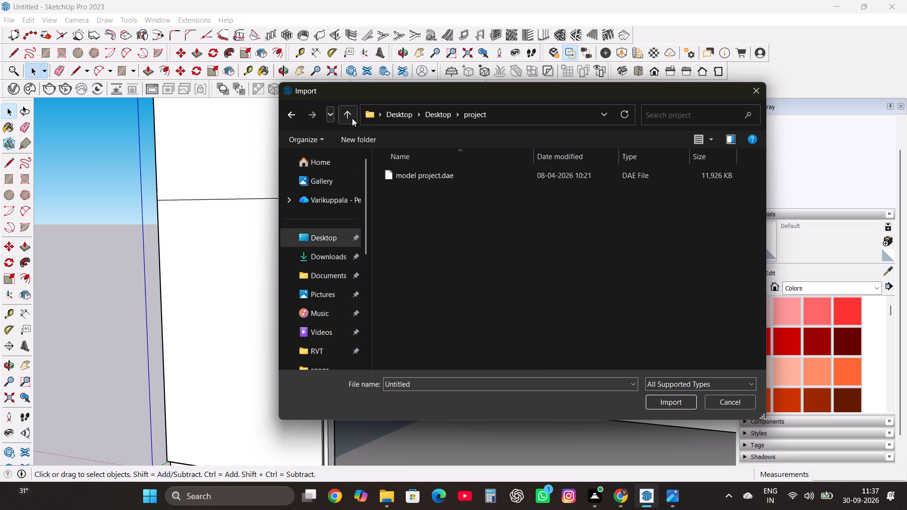
left_click(352, 118)
double_click(411, 282)
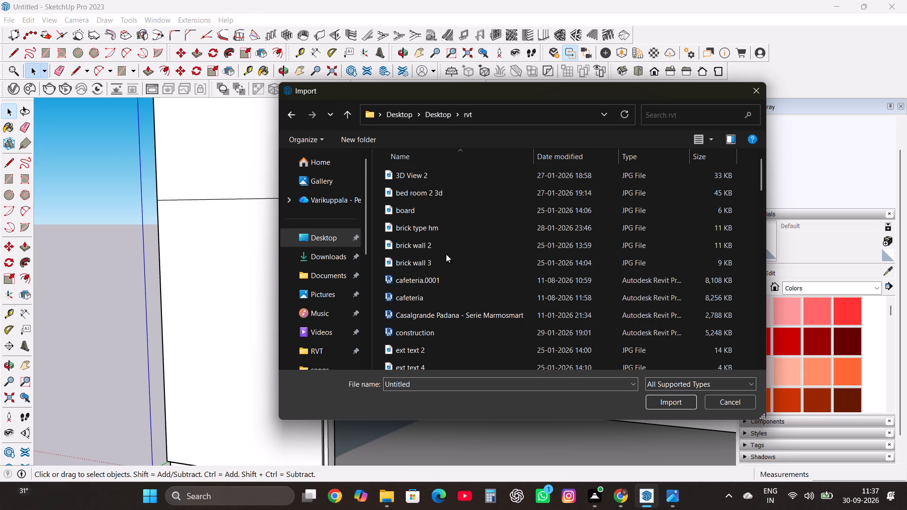
scroll(505, 309, "down", 12)
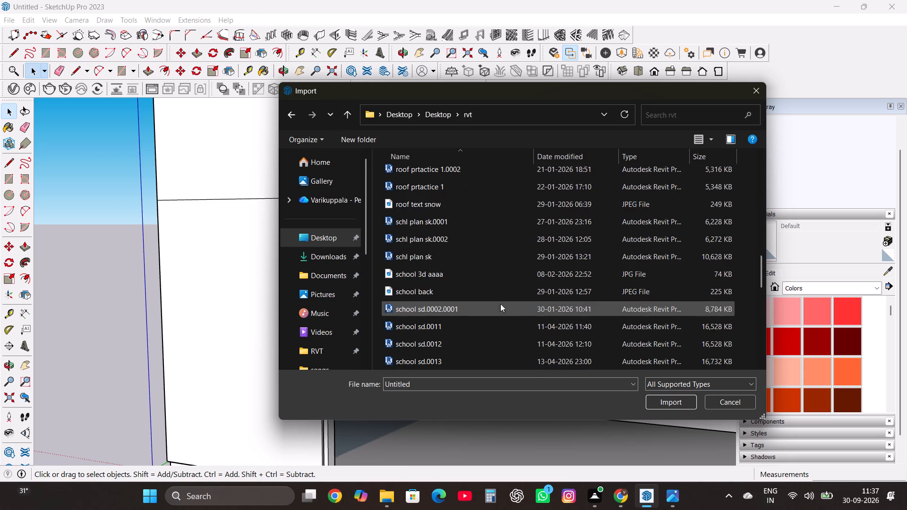
left_click(346, 117)
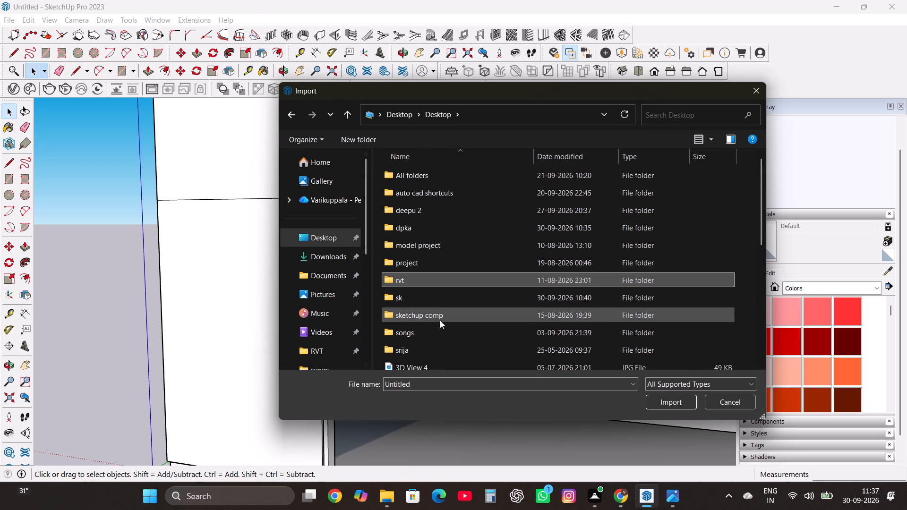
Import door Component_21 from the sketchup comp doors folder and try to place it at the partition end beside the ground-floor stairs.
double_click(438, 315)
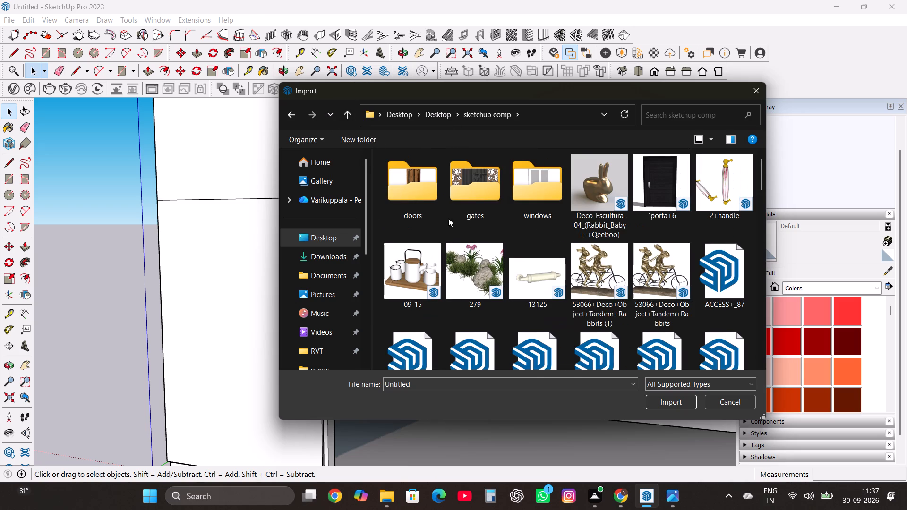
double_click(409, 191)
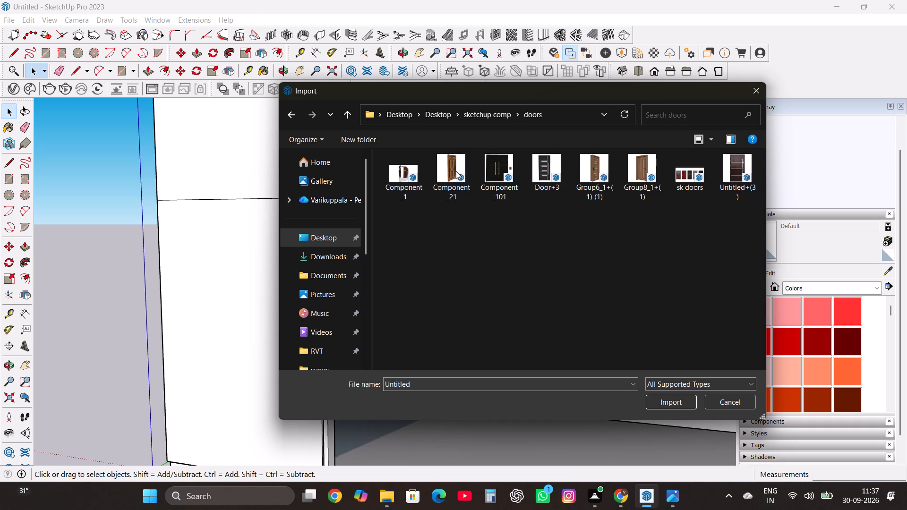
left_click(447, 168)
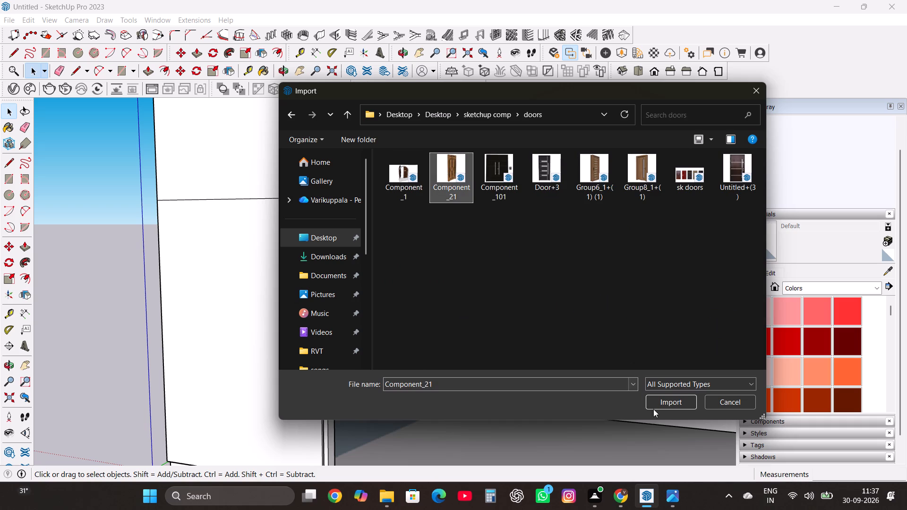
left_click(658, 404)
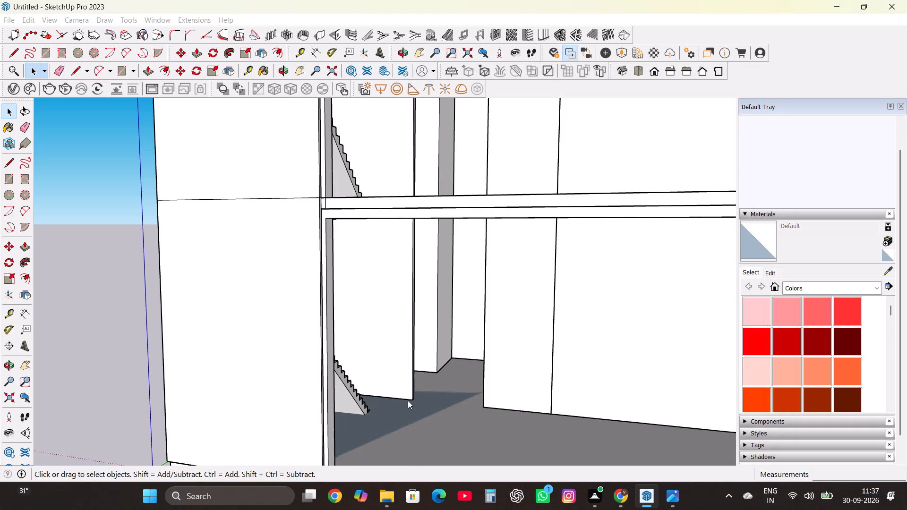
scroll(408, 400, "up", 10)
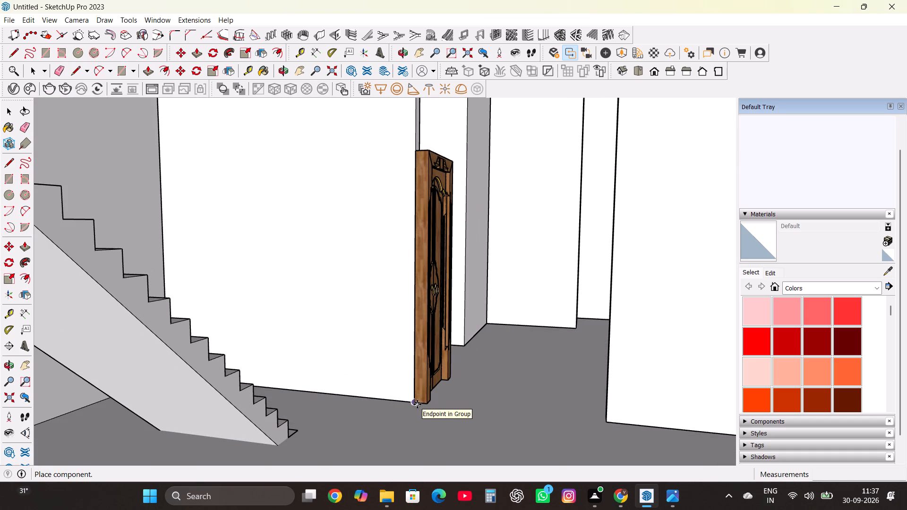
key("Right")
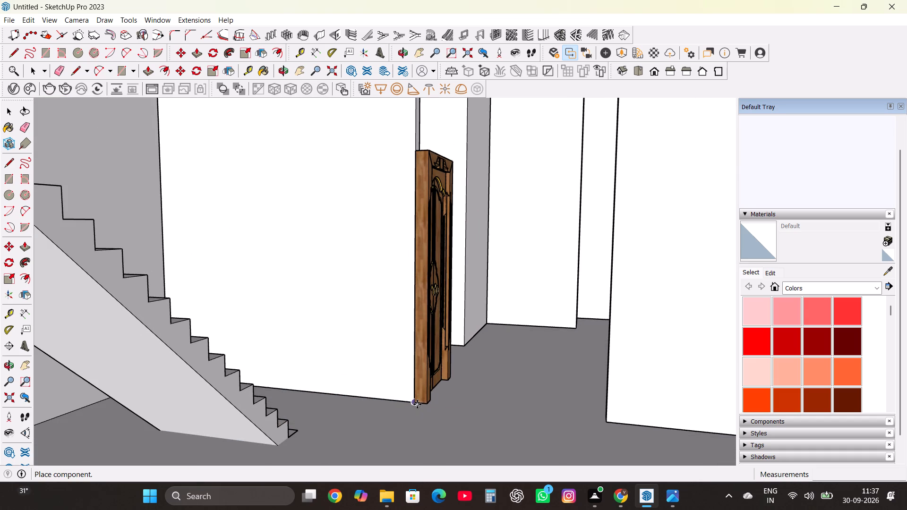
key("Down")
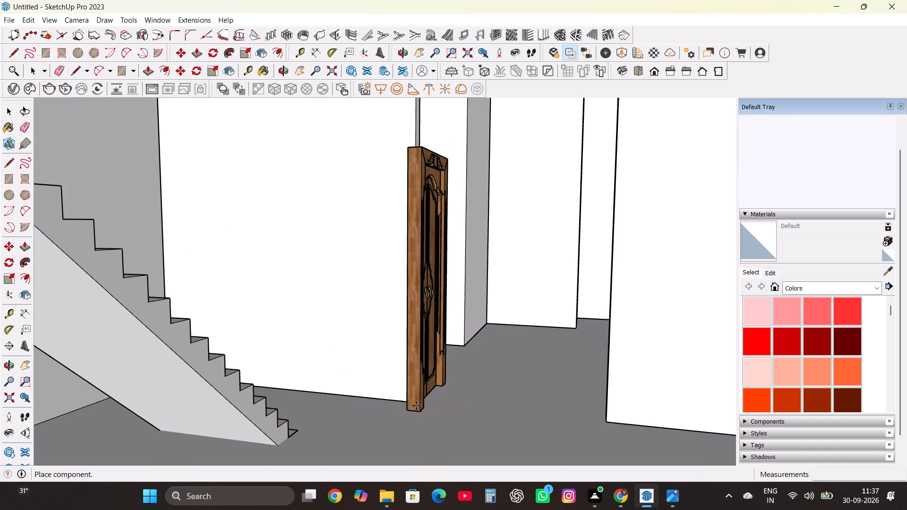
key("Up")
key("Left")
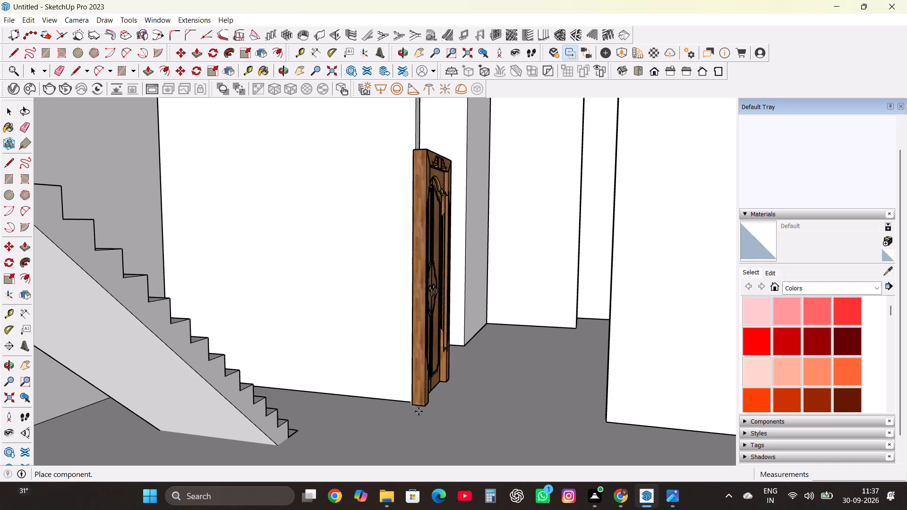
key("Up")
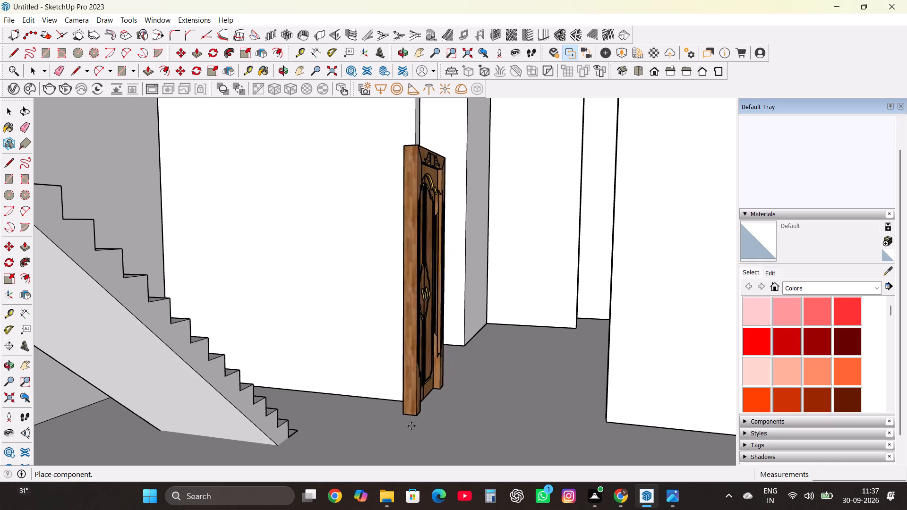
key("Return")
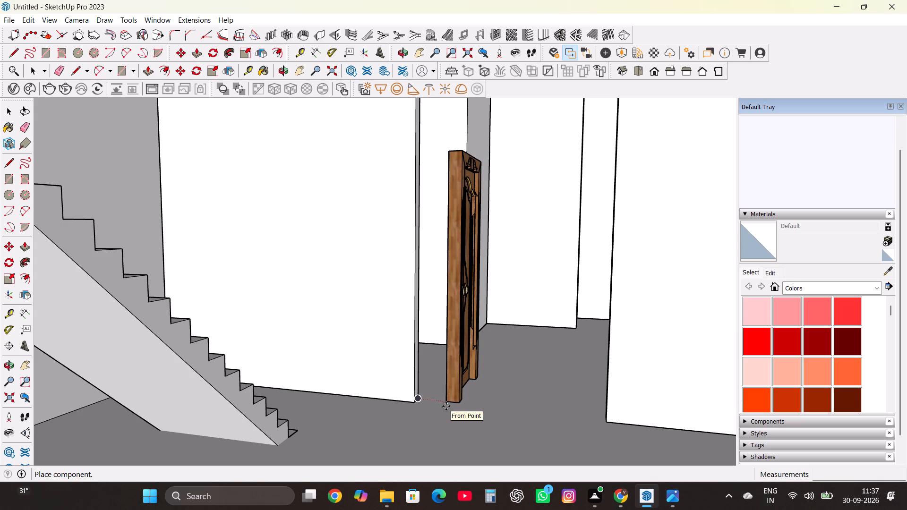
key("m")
Look over the ground-floor interior and the surroundings of the house for the imported door.
scroll(422, 424, "down", 3)
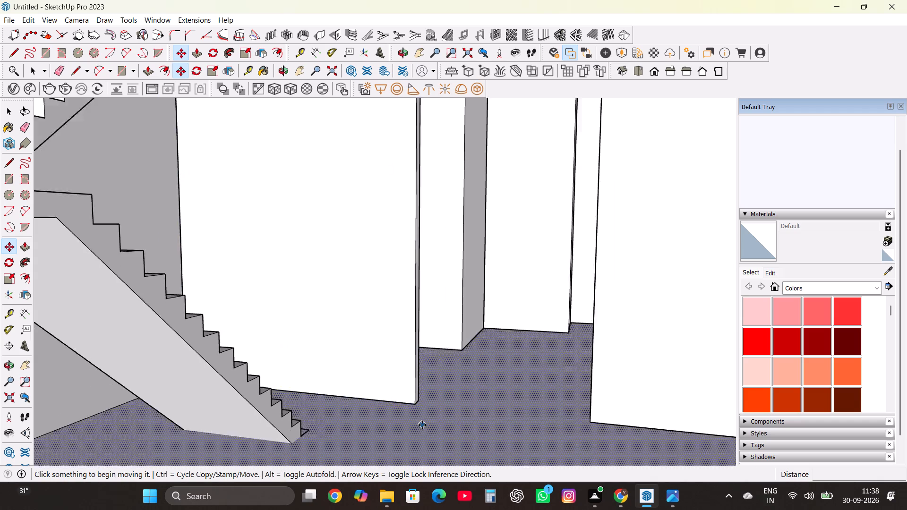
scroll(422, 425, "down", 20)
scroll(422, 425, "down", 7)
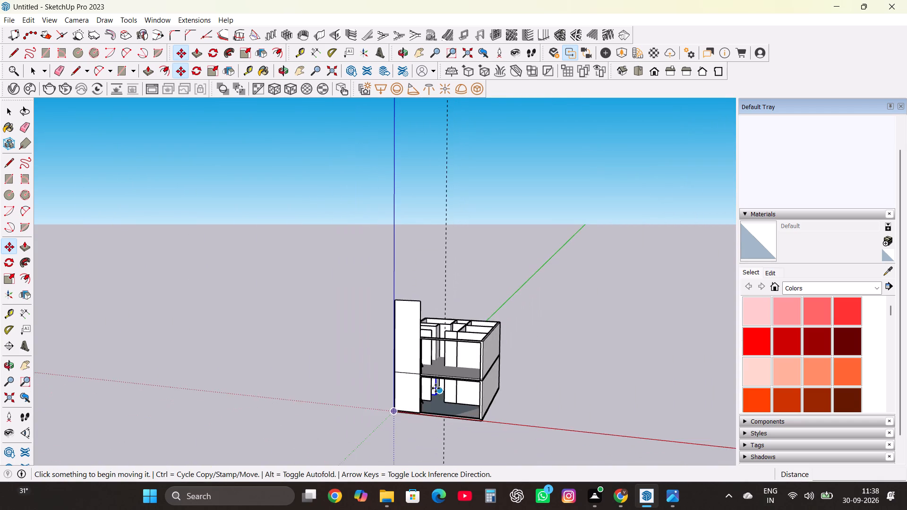
scroll(436, 388, "down", 20)
scroll(436, 388, "down", 17)
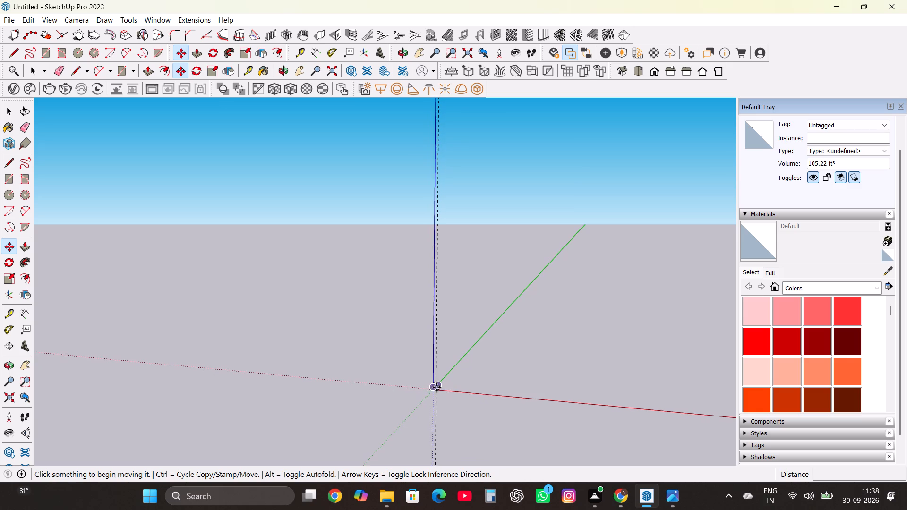
scroll(436, 387, "down", 19)
scroll(453, 382, "up", 9)
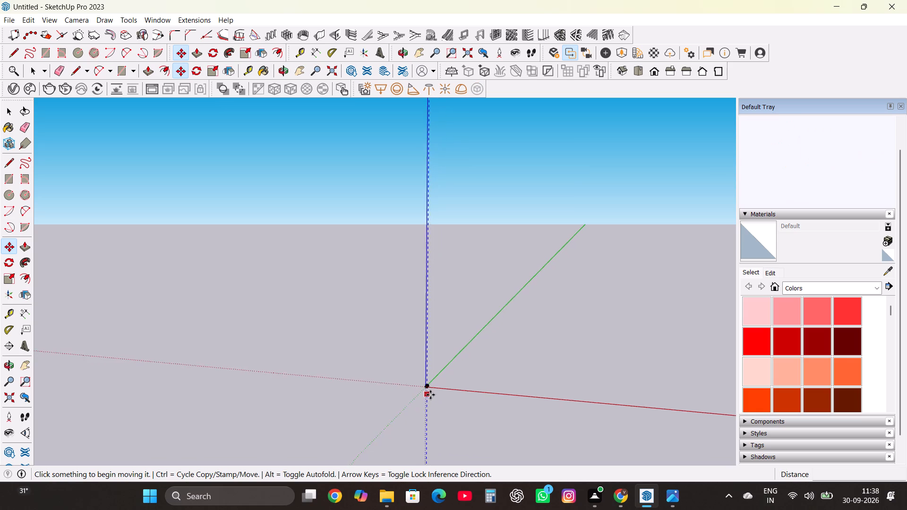
scroll(430, 395, "up", 20)
scroll(430, 395, "up", 13)
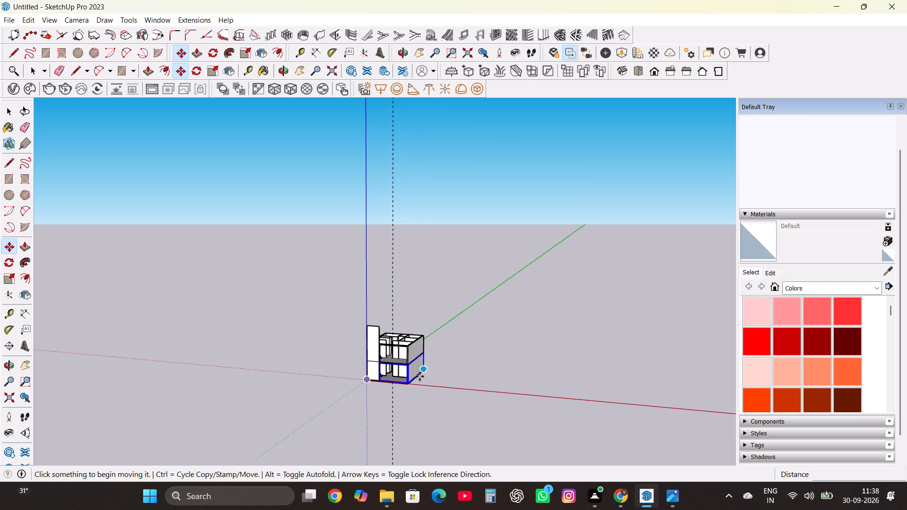
scroll(419, 376, "up", 20)
scroll(419, 376, "up", 8)
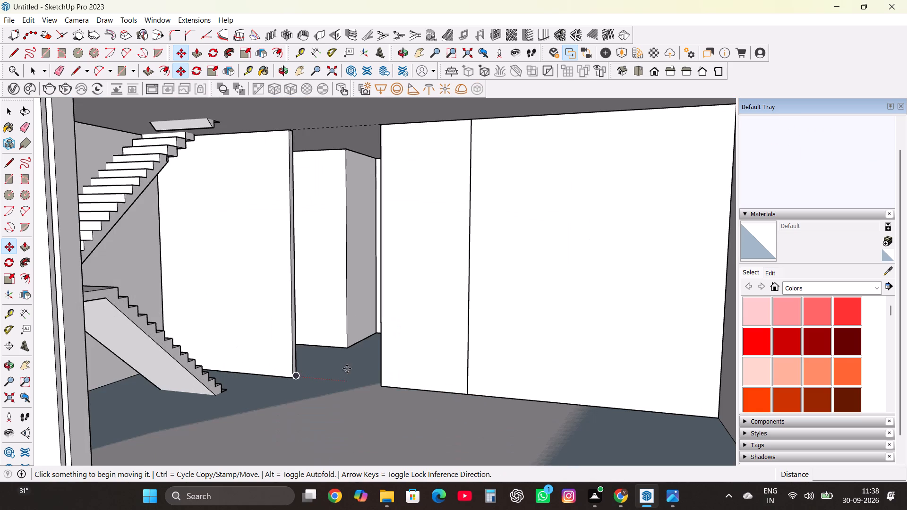
key("space")
key("space")
key("space")
scroll(307, 389, "down", 12)
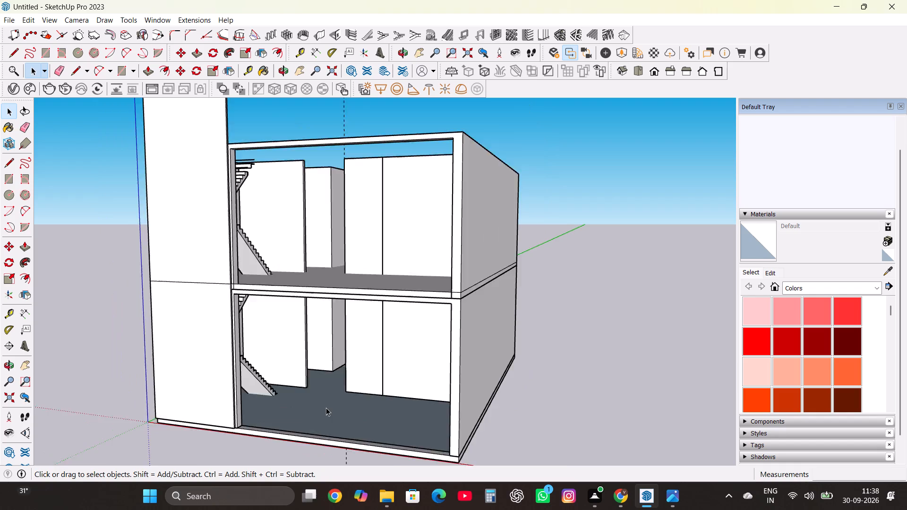
scroll(326, 408, "down", 20)
scroll(326, 408, "down", 20)
scroll(326, 408, "down", 1)
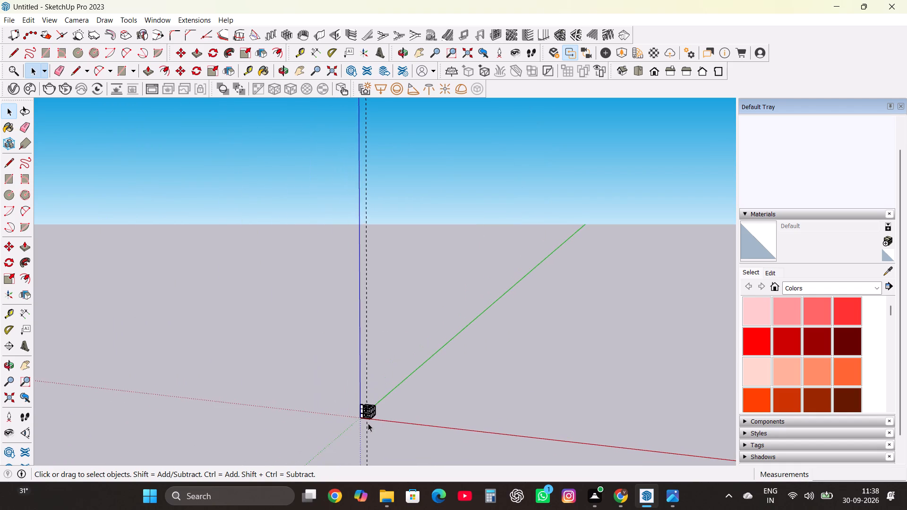
scroll(368, 423, "down", 16)
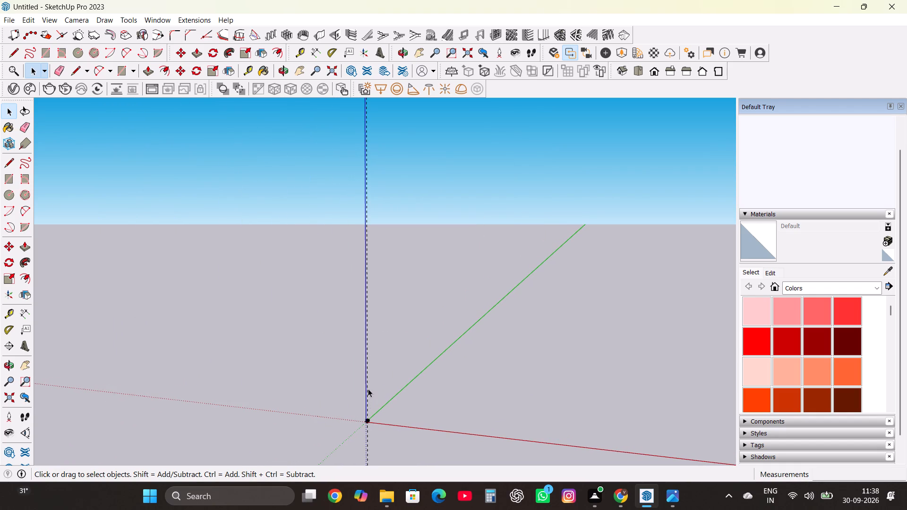
scroll(367, 394, "down", 3)
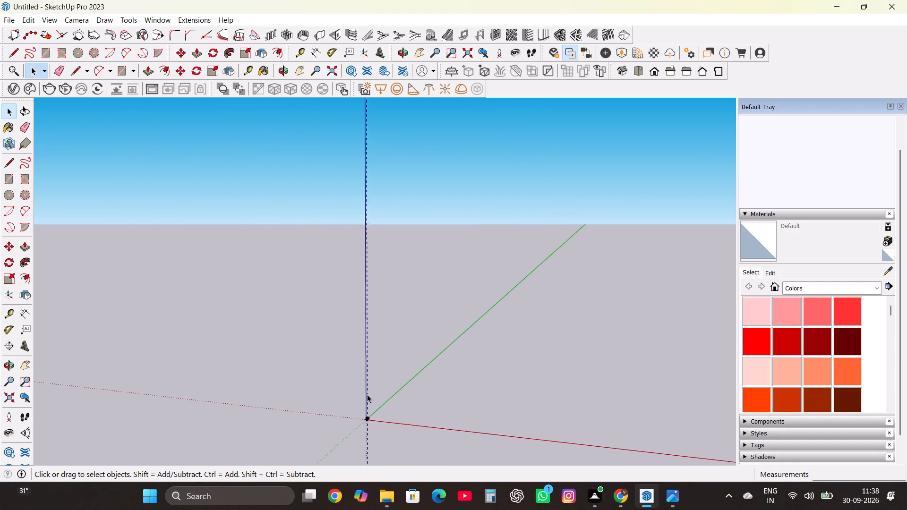
scroll(367, 394, "down", 1)
scroll(367, 394, "down", 20)
scroll(367, 394, "down", 3)
scroll(371, 397, "up", 9)
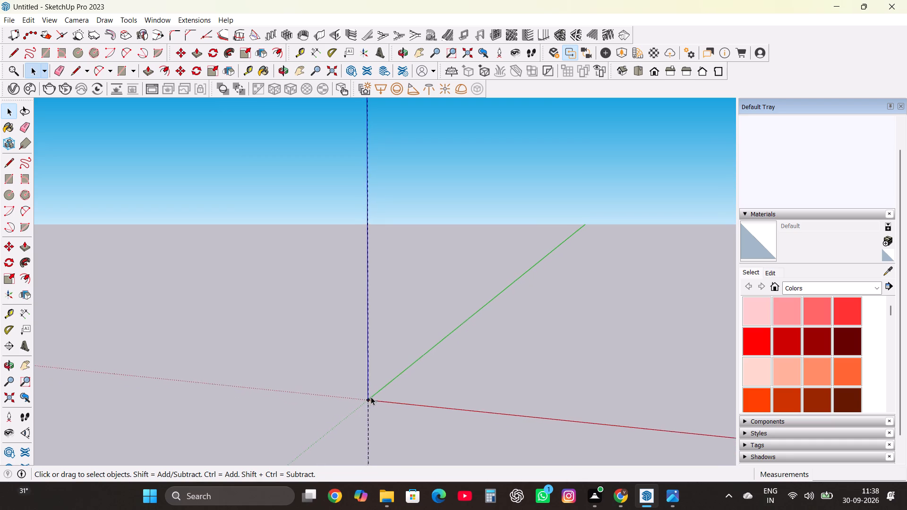
scroll(371, 397, "up", 20)
scroll(371, 397, "up", 17)
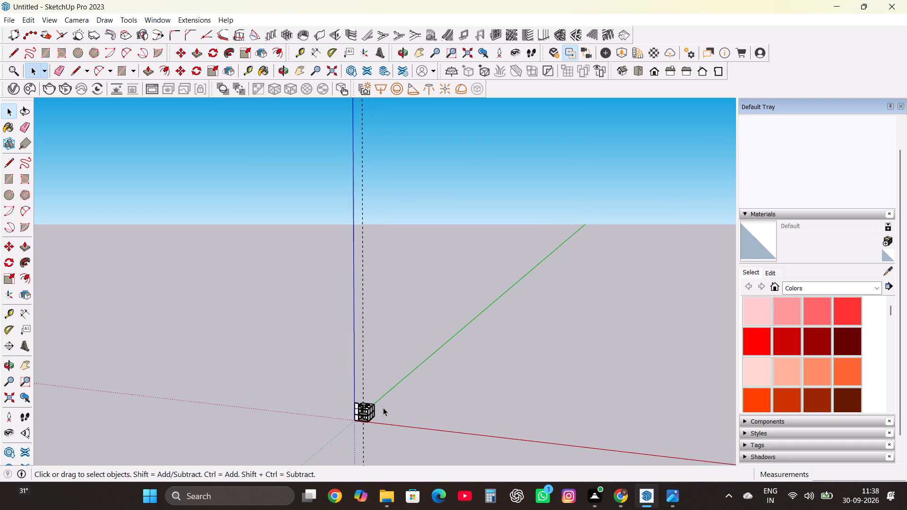
scroll(383, 408, "up", 20)
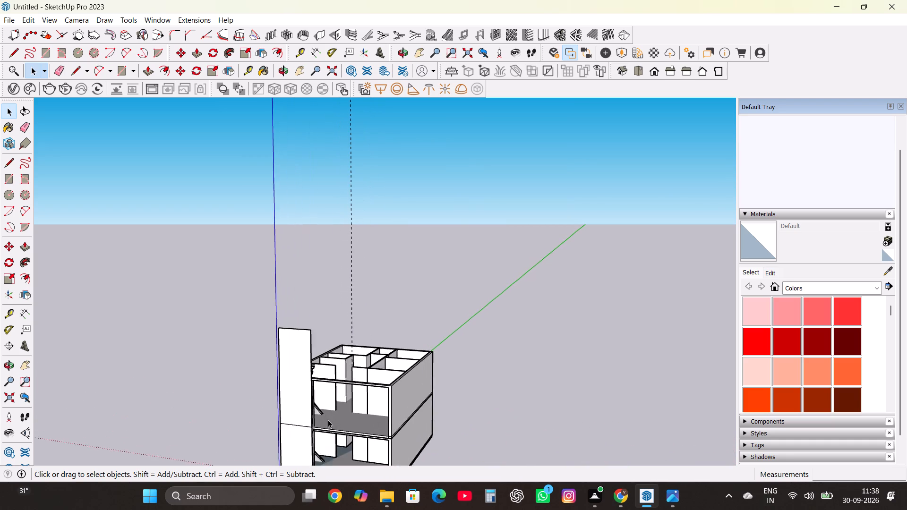
Import door Component_21 from the doors folder and place it at the base corner of the partition end beside the ground-floor stairs.
scroll(328, 420, "up", 17)
scroll(464, 230, "down", 11)
middle_click_drag(368, 393, 372, 393)
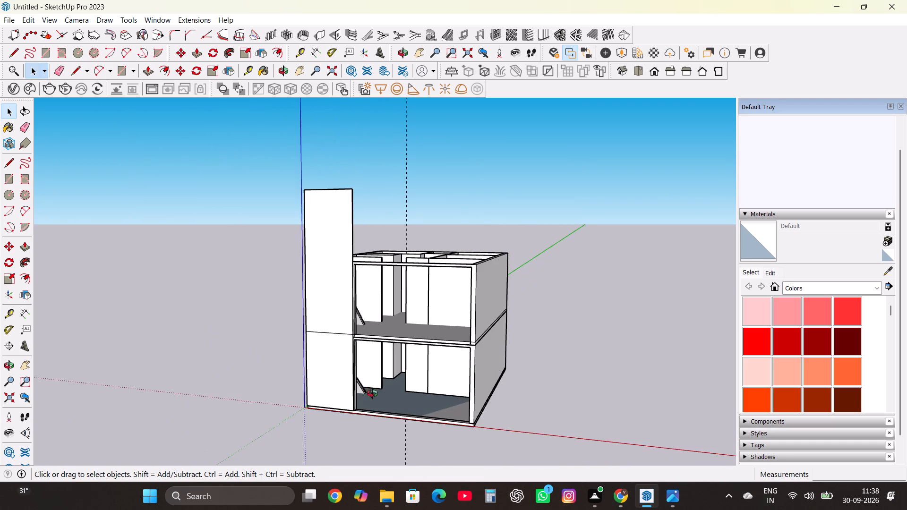
middle_click_drag(372, 393, 408, 368)
scroll(389, 380, "up", 14)
scroll(385, 353, "down", 4)
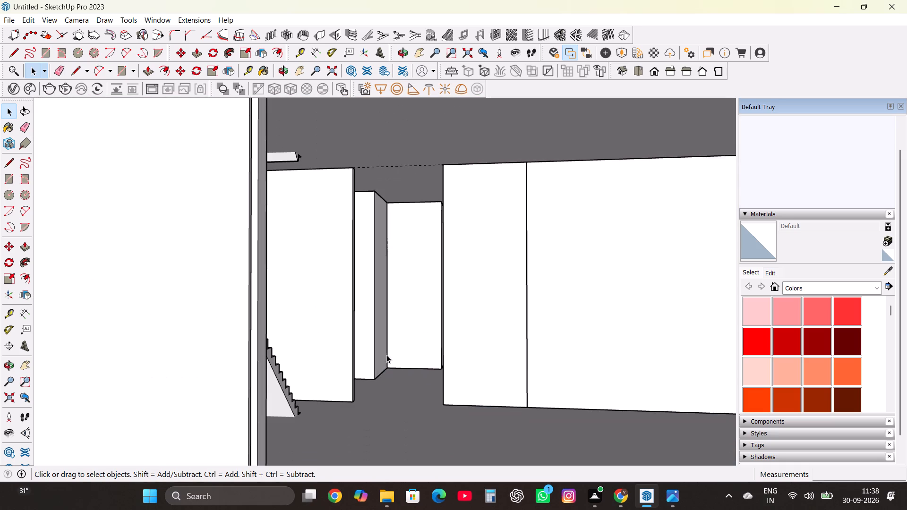
middle_click_drag(409, 384, 369, 432)
scroll(394, 342, "down", 4)
scroll(376, 379, "up", 4)
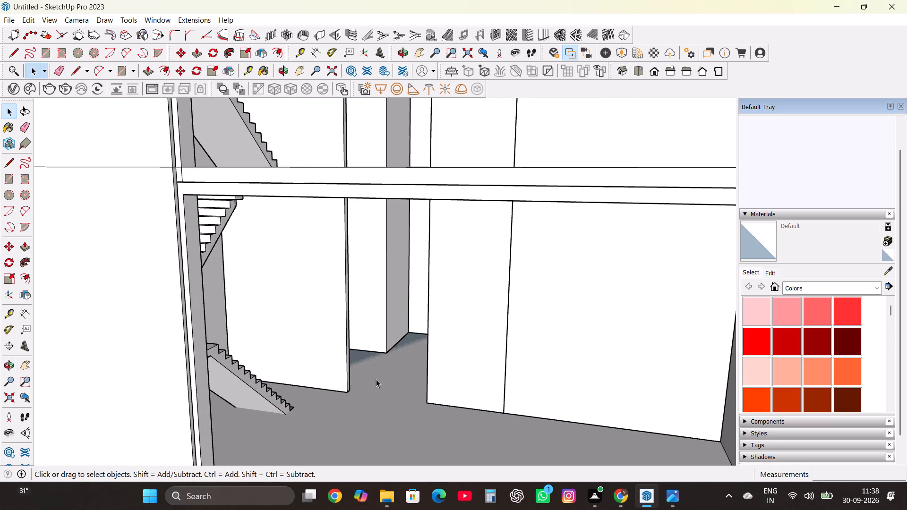
left_click(10, 20)
left_click(69, 199)
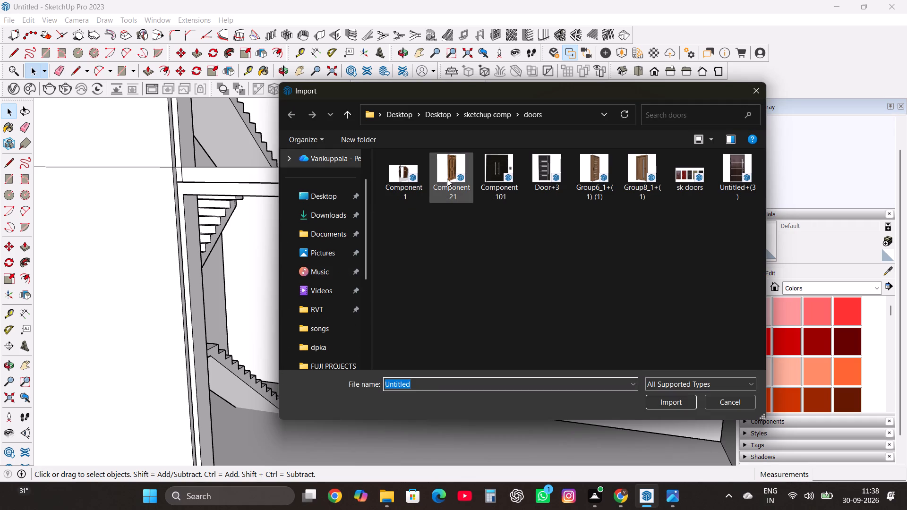
left_click(447, 178)
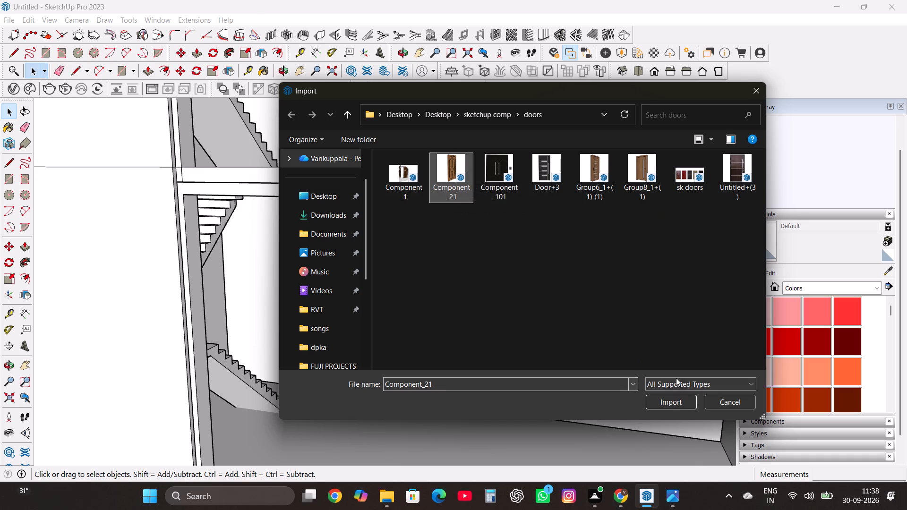
left_click(666, 405)
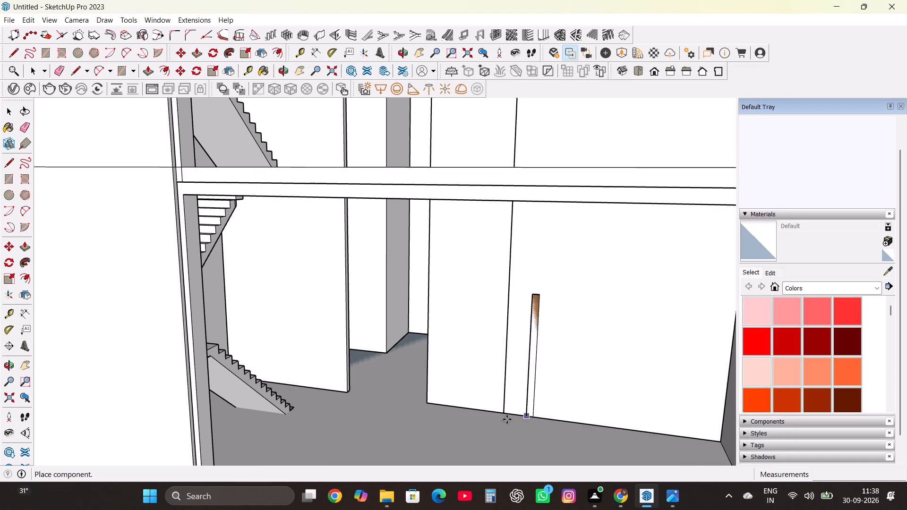
left_click(350, 390)
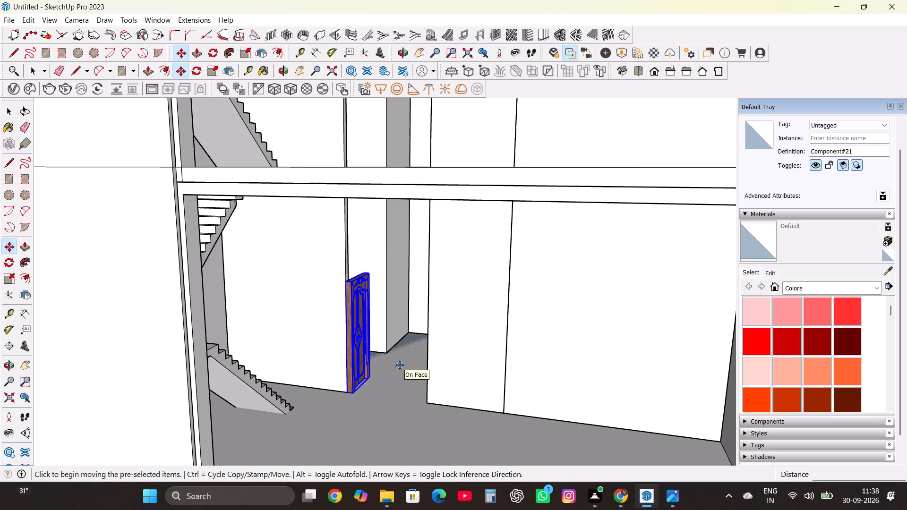
Rotate the door 90° about its bottom corner at the partition end so it runs across the opening.
scroll(382, 378, "up", 6)
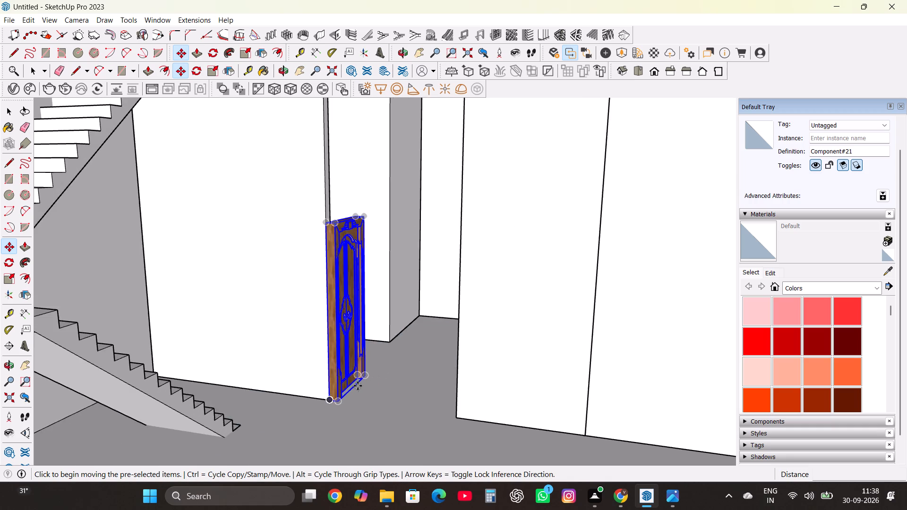
scroll(358, 386, "up", 2)
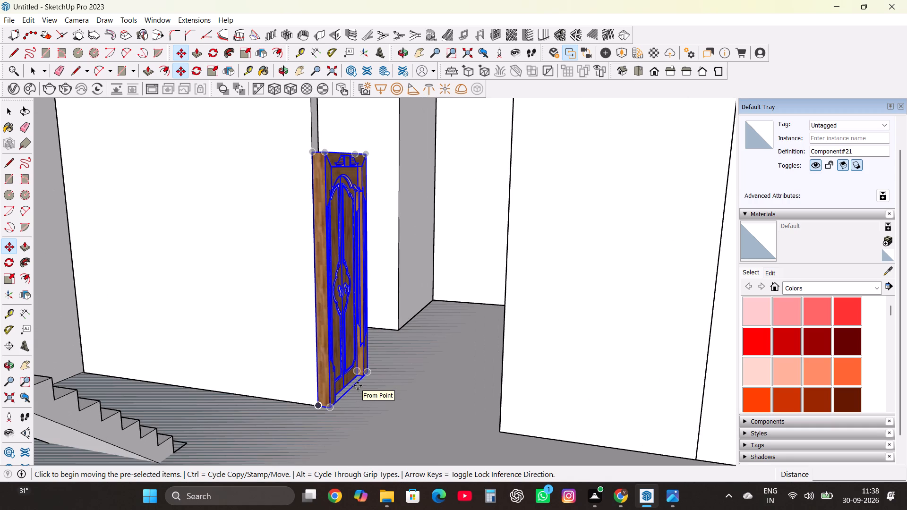
key("space")
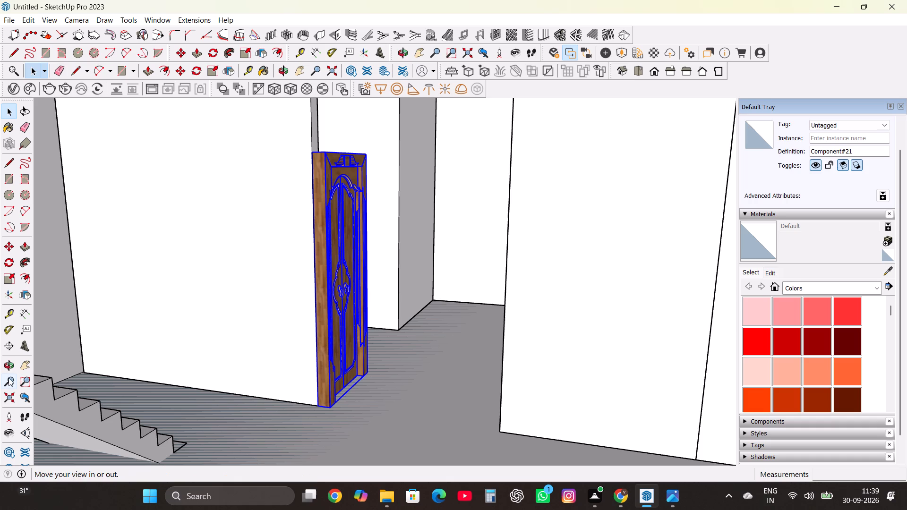
left_click(9, 364)
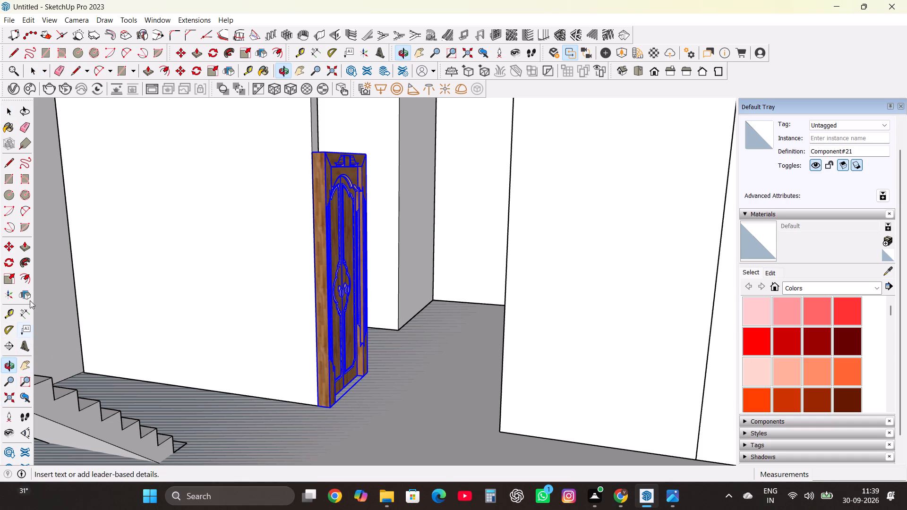
left_click(11, 262)
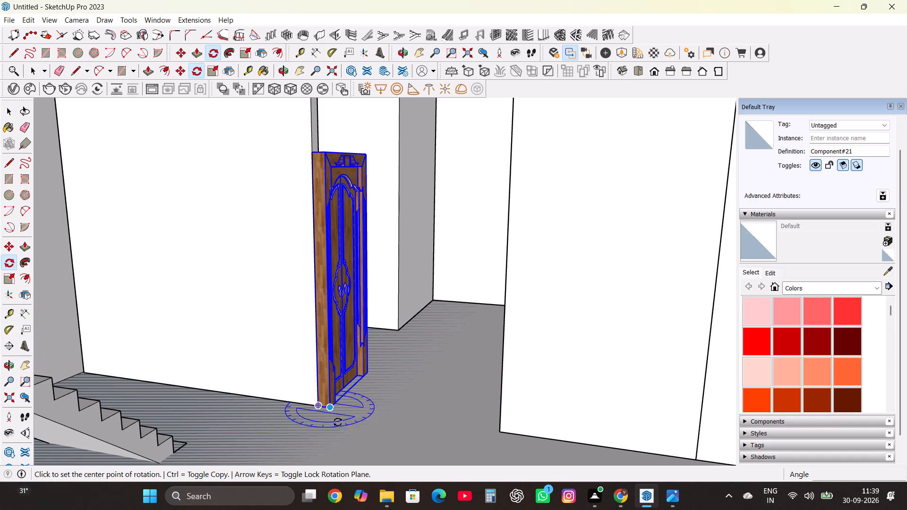
left_click(334, 412)
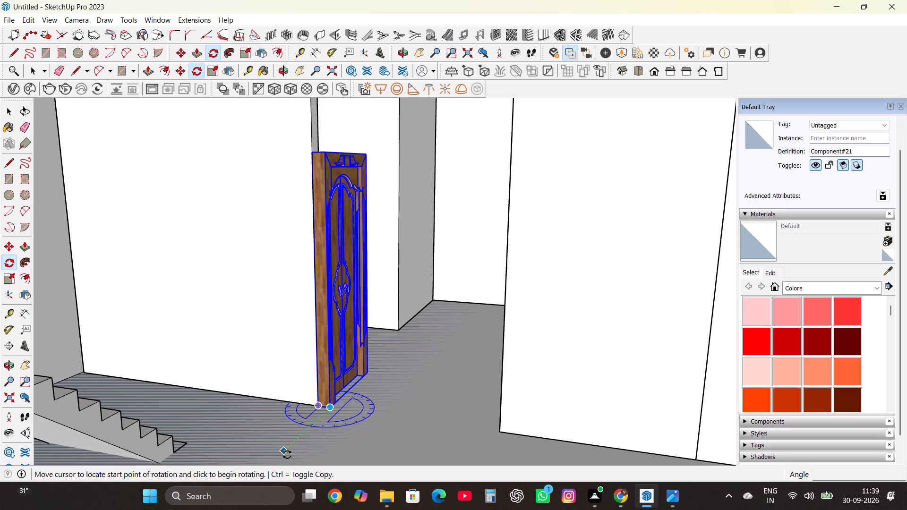
left_click(287, 455)
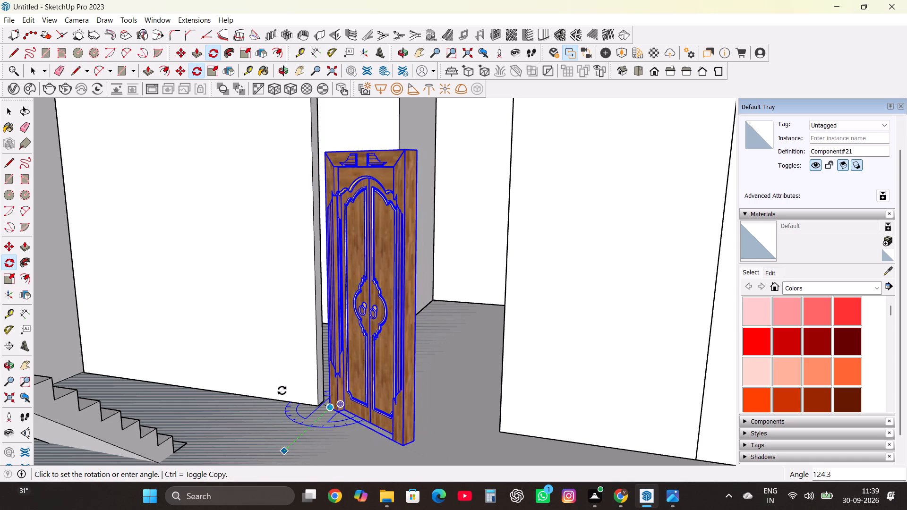
scroll(277, 404, "up", 9)
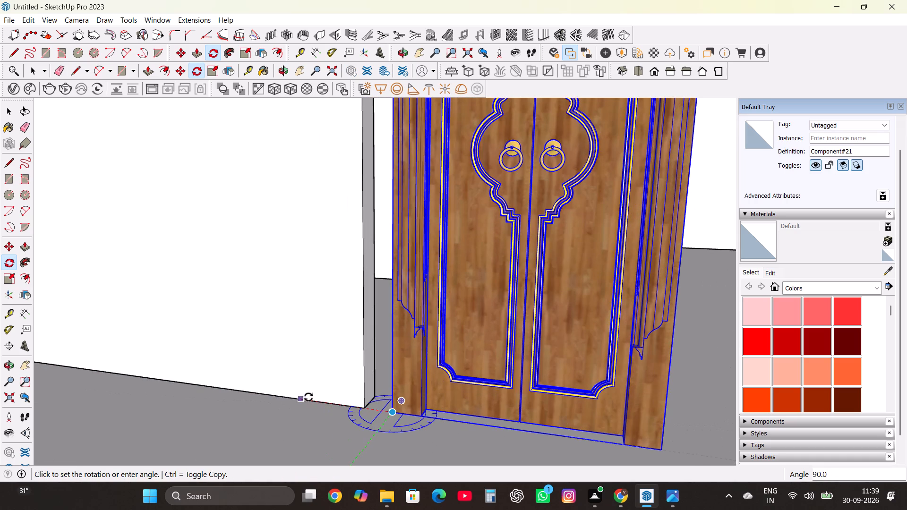
key("k")
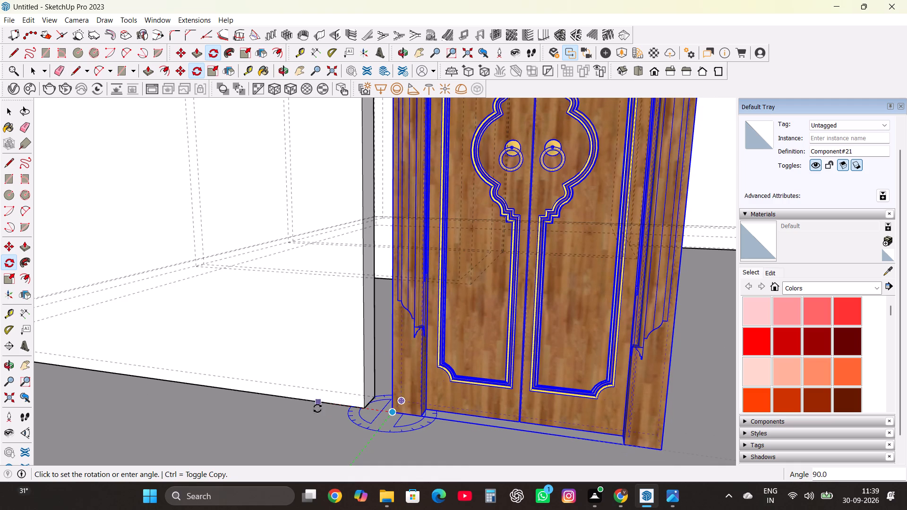
left_click(320, 402)
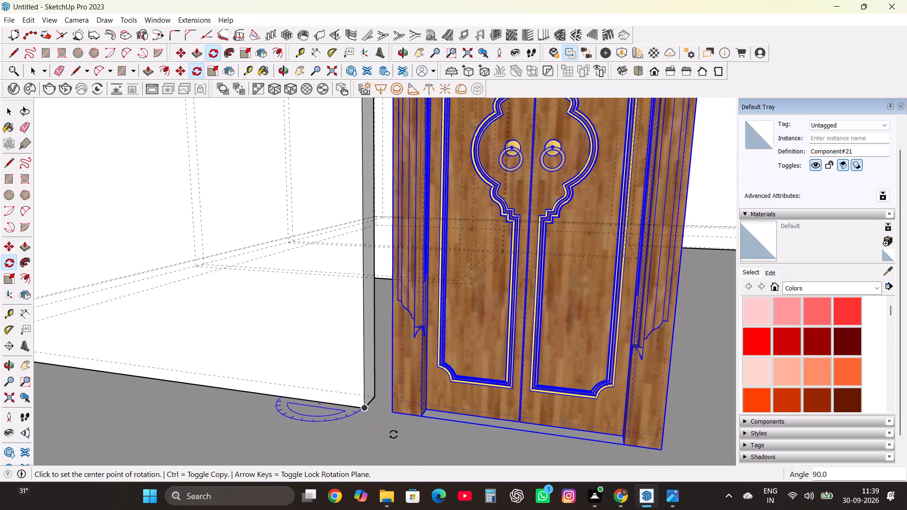
scroll(402, 435, "down", 7)
key("k")
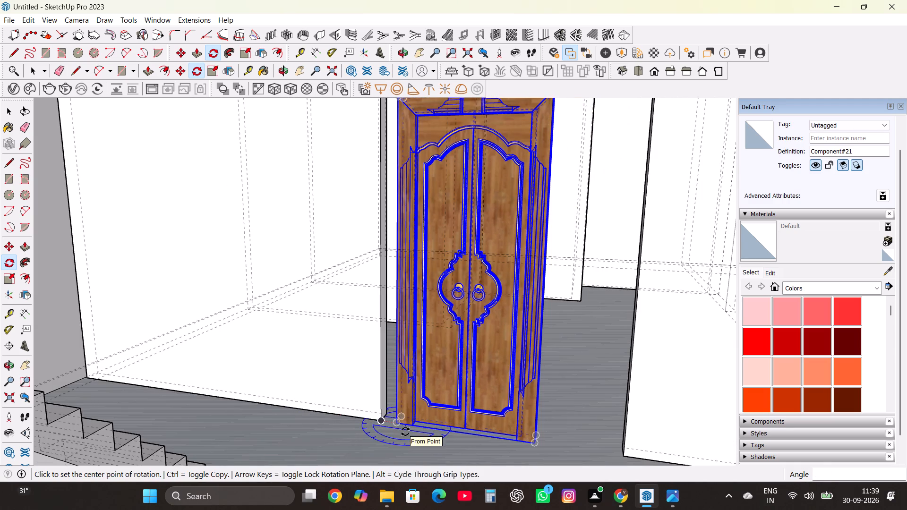
scroll(436, 421, "down", 5)
key("space")
Scale the door up uniformly by a factor of about 1.20 from its upper corner.
left_click(495, 346)
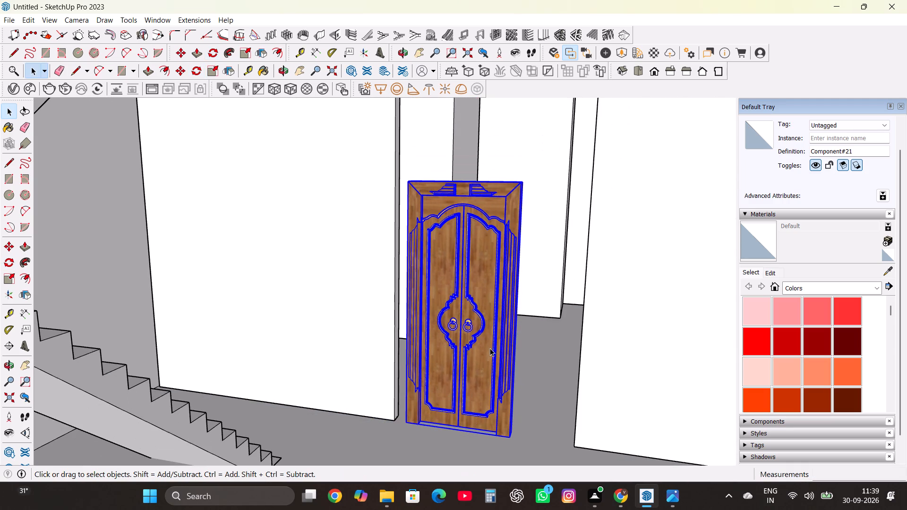
scroll(488, 350, "down", 4)
scroll(468, 340, "up", 3)
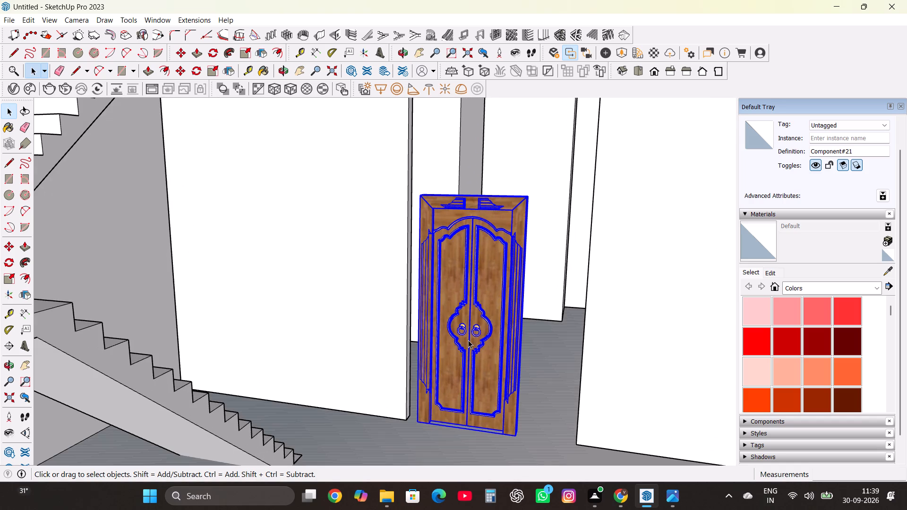
key("s")
scroll(522, 206, "up", 3)
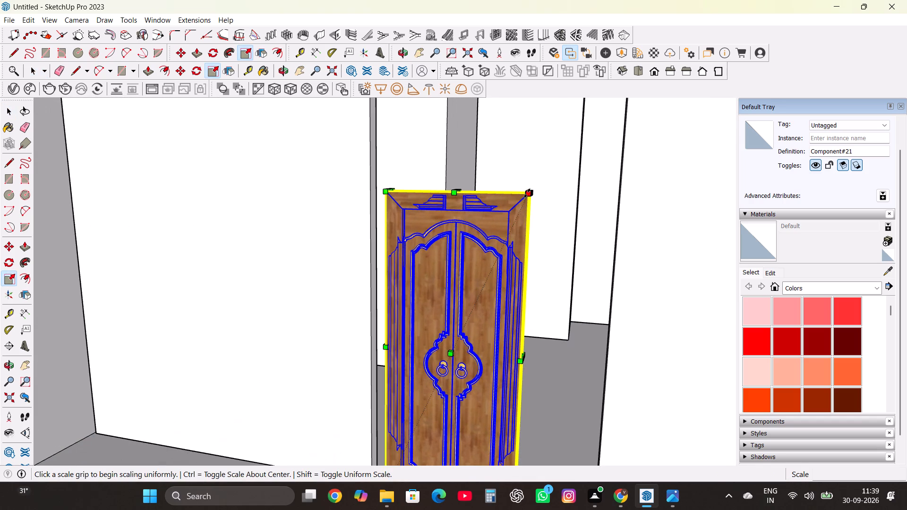
left_click_drag(527, 193, 648, 157)
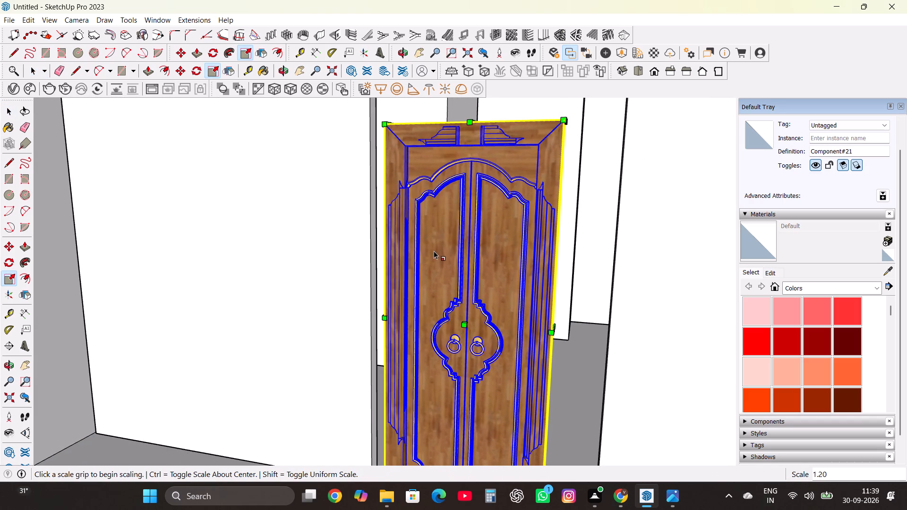
Scale the door up uniformly again from its upper corner until it nearly fills the width of the ground-floor opening.
scroll(558, 323, "up", 3)
scroll(479, 309, "down", 7)
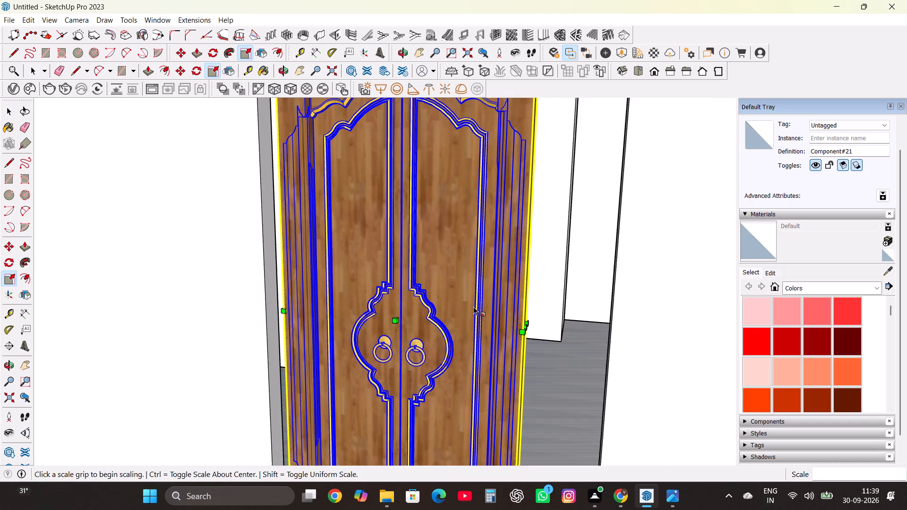
scroll(473, 306, "down", 7)
scroll(357, 340, "up", 2)
scroll(390, 305, "up", 1)
middle_click_drag(390, 305, 459, 313)
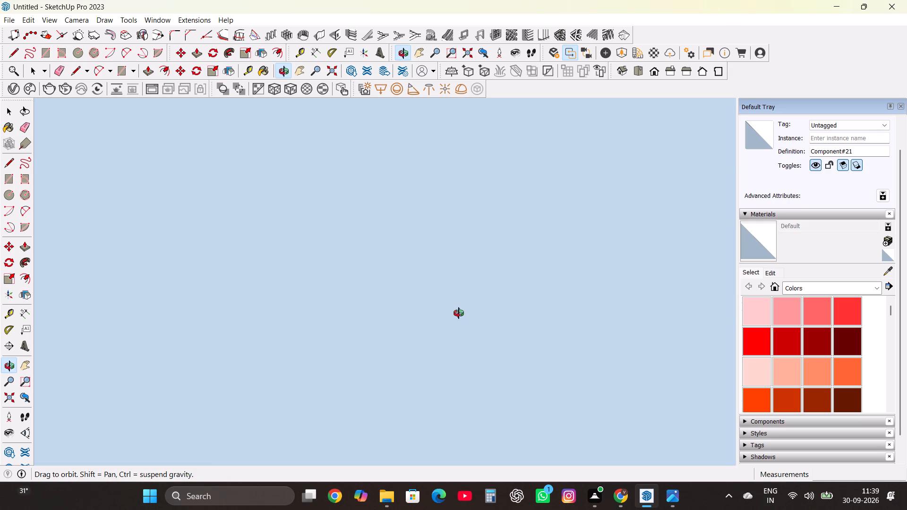
middle_click_drag(459, 313, 420, 314)
scroll(420, 314, "down", 3)
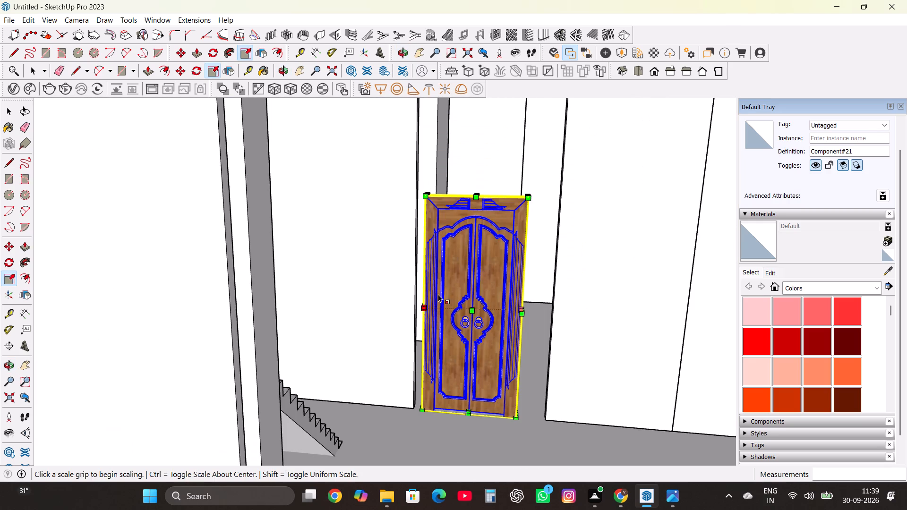
scroll(539, 182, "up", 6)
left_click_drag(527, 203, 531, 200)
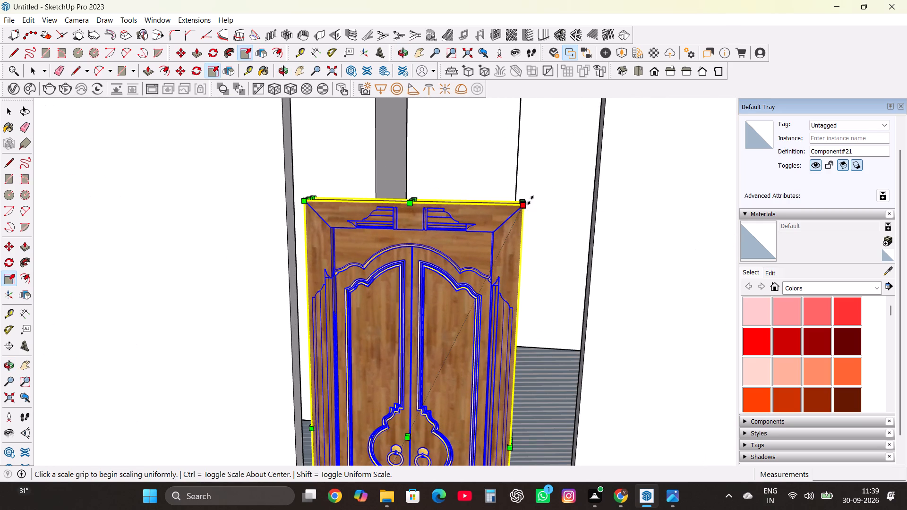
left_click_drag(531, 200, 728, 117)
scroll(432, 263, "down", 15)
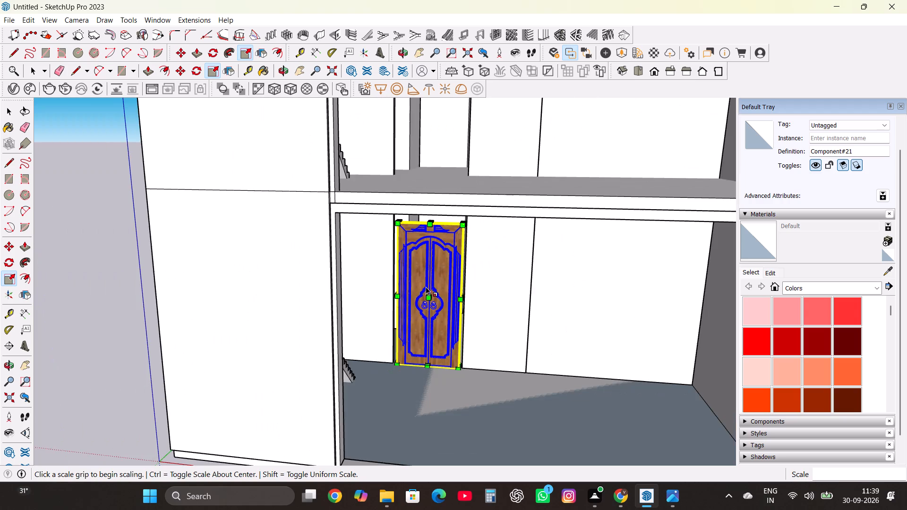
Stretch the door's width along the green axis to close the gap to the partition edge on the stair side.
middle_click_drag(426, 287, 439, 241)
scroll(408, 280, "up", 3)
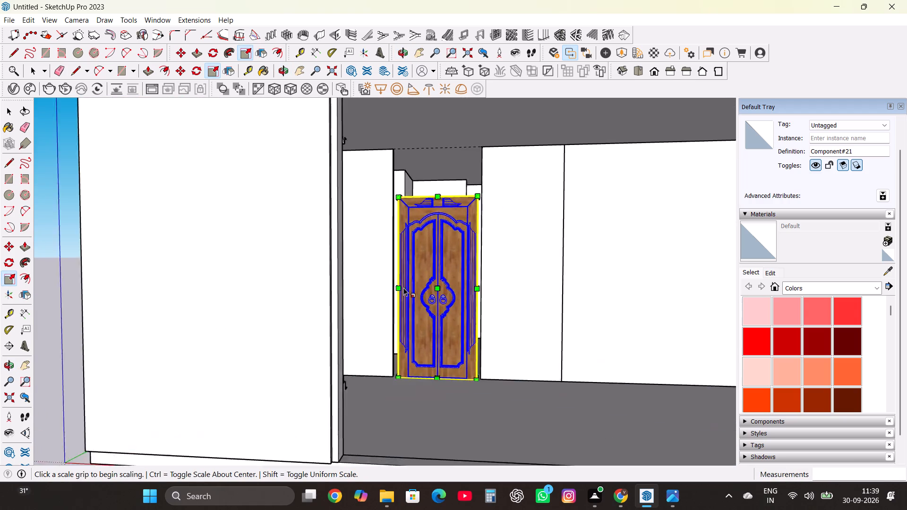
scroll(403, 288, "up", 17)
scroll(398, 275, "down", 2)
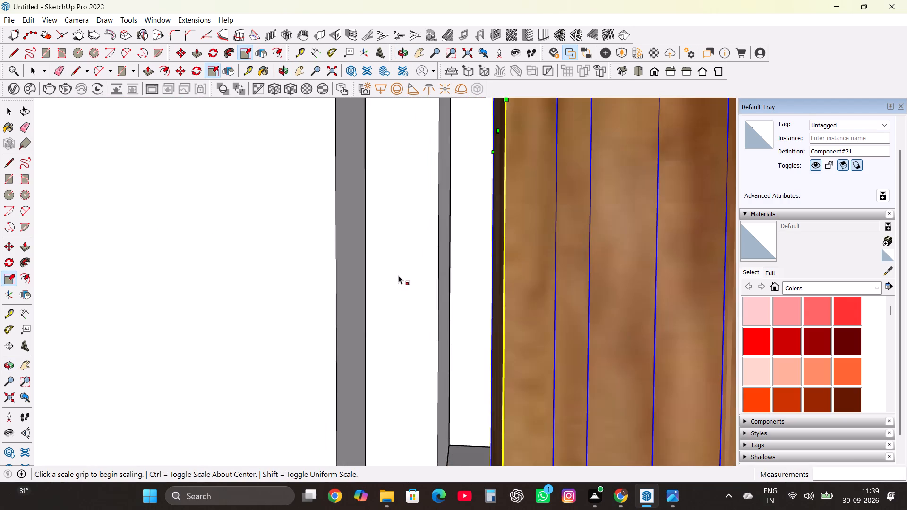
scroll(398, 275, "down", 3)
middle_click_drag(398, 275, 430, 291)
scroll(543, 303, "up", 1)
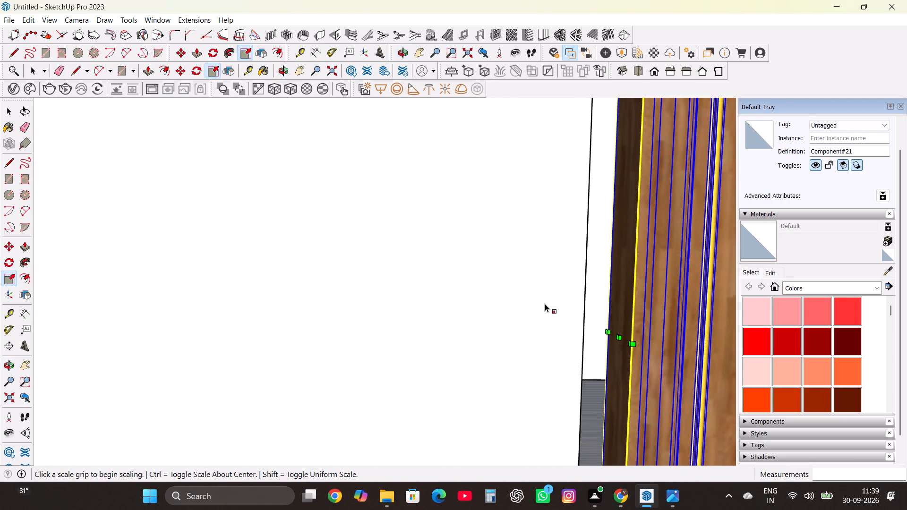
left_click_drag(619, 341, 593, 346)
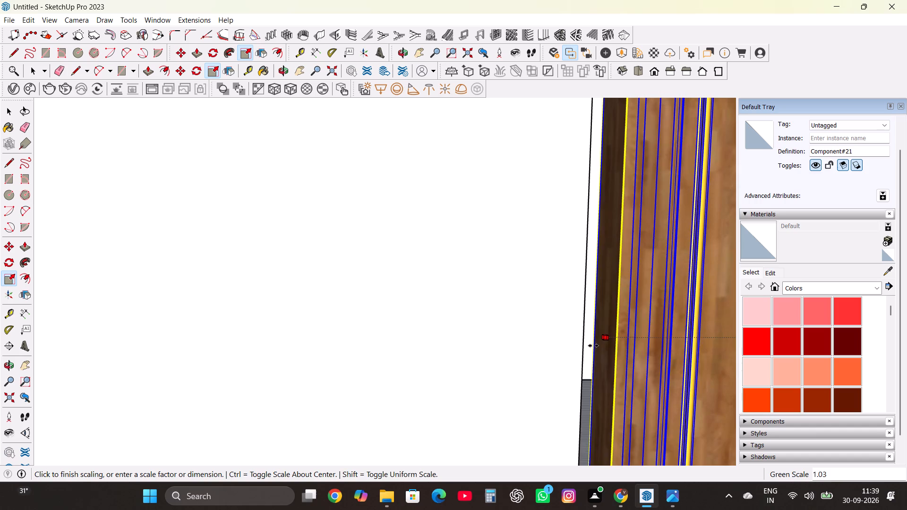
left_click_drag(593, 346, 581, 299)
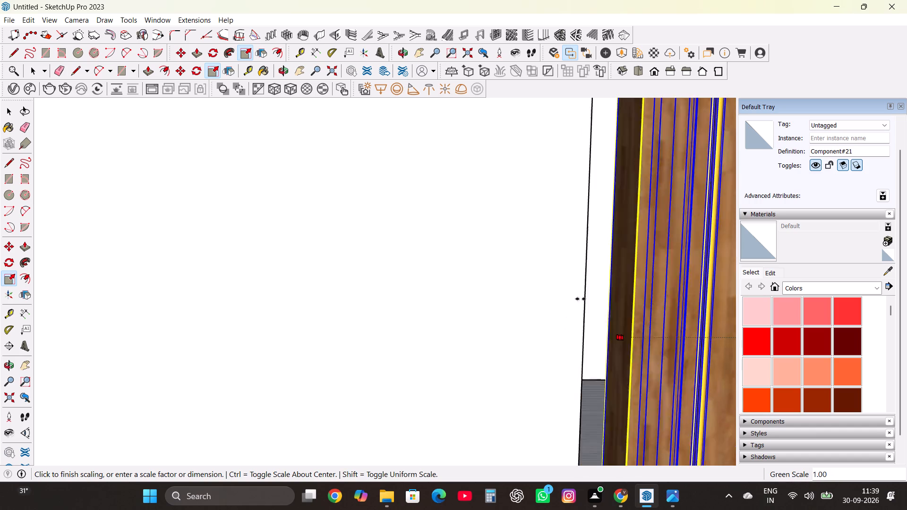
left_click_drag(581, 299, 582, 298)
scroll(444, 368, "down", 16)
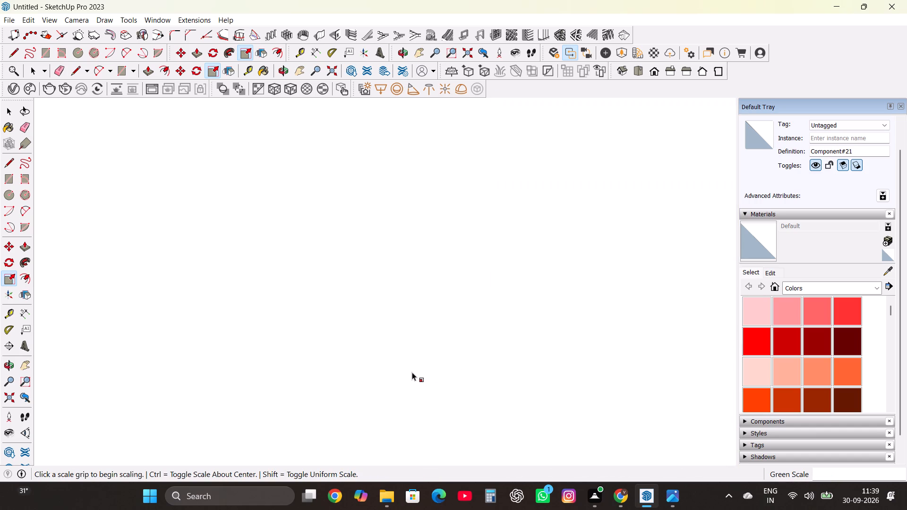
scroll(412, 372, "down", 1)
type("xx")
scroll(394, 380, "down", 3)
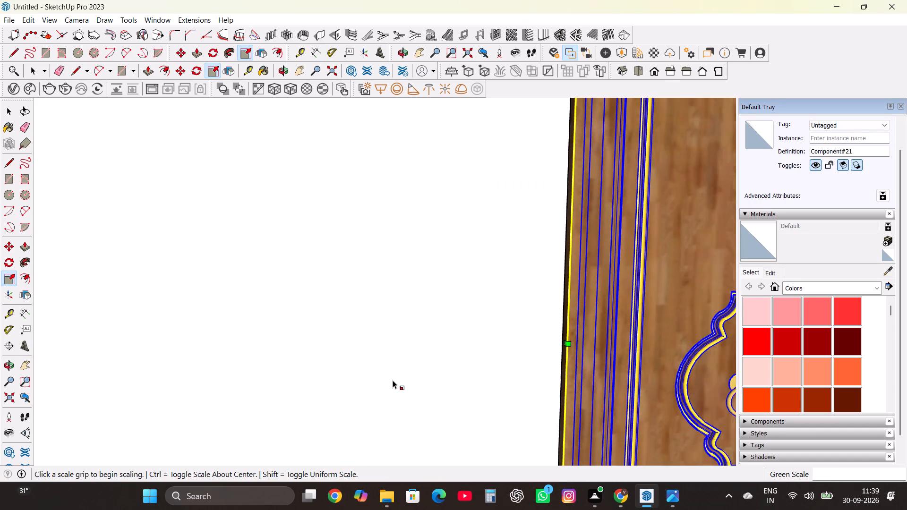
scroll(393, 380, "down", 12)
key("x")
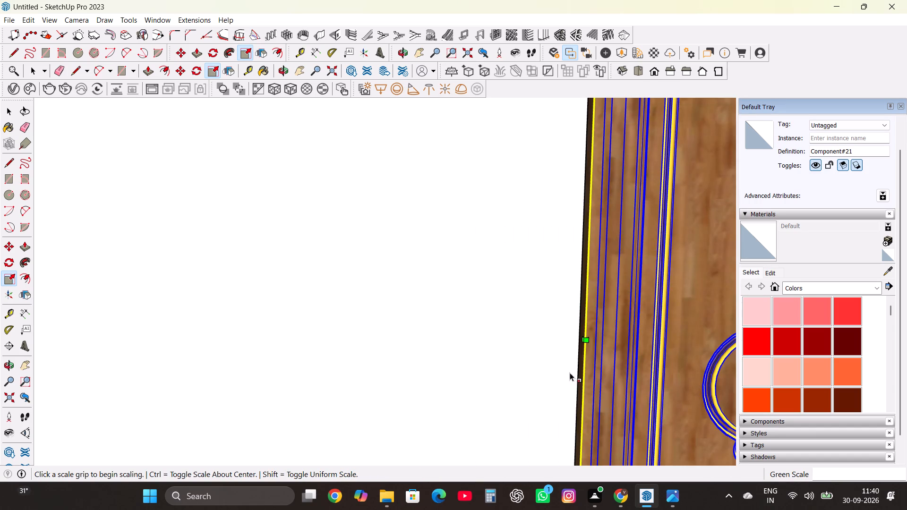
Stretch the door's width along the green axis by about 1.07 to close the gap on the side away from the stairs.
middle_click_drag(570, 373, 473, 372)
scroll(397, 333, "down", 11)
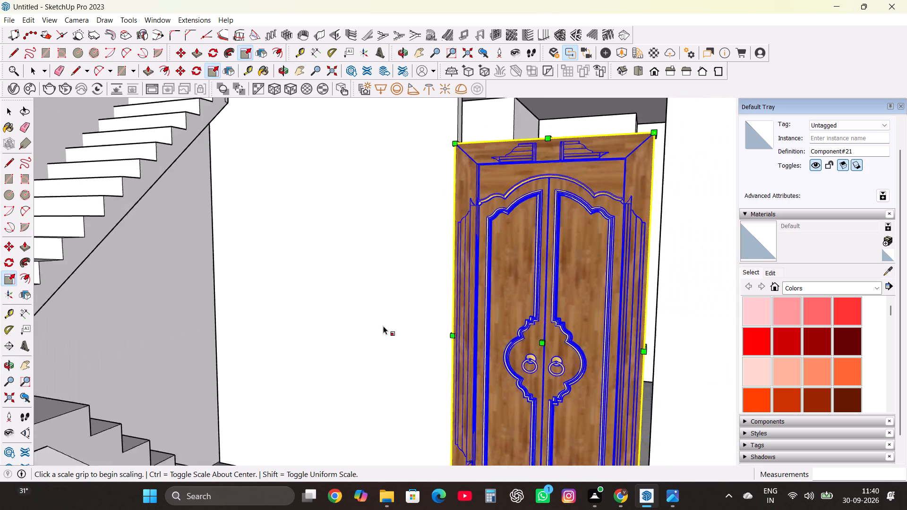
scroll(383, 326, "down", 1)
scroll(613, 381, "up", 11)
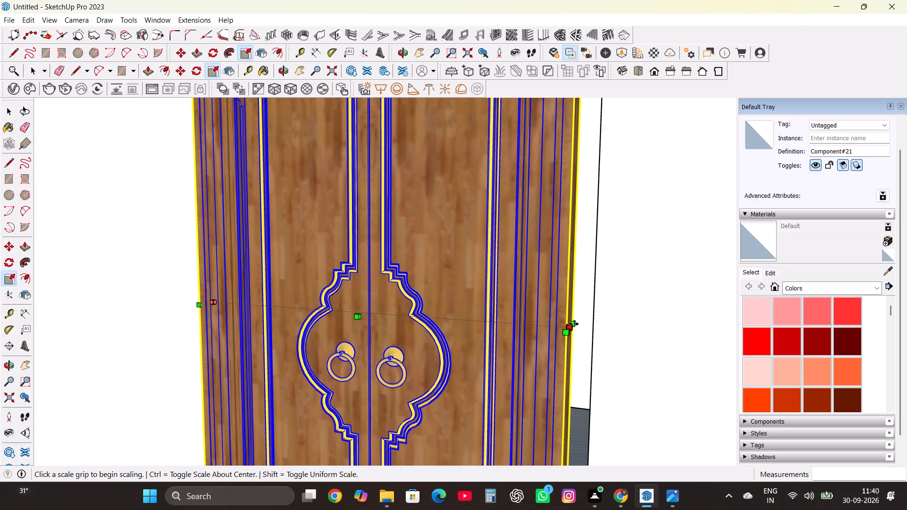
left_click_drag(573, 324, 595, 289)
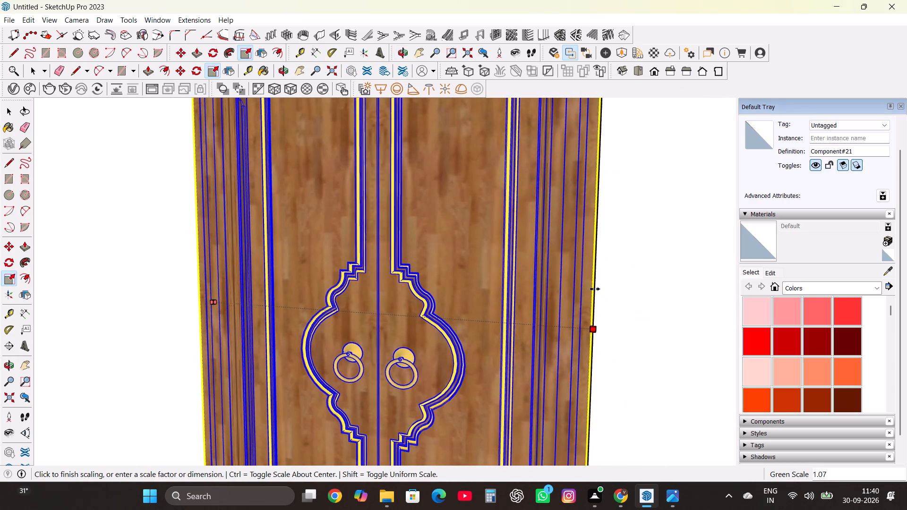
left_click_drag(595, 289, 594, 285)
scroll(563, 380, "down", 6)
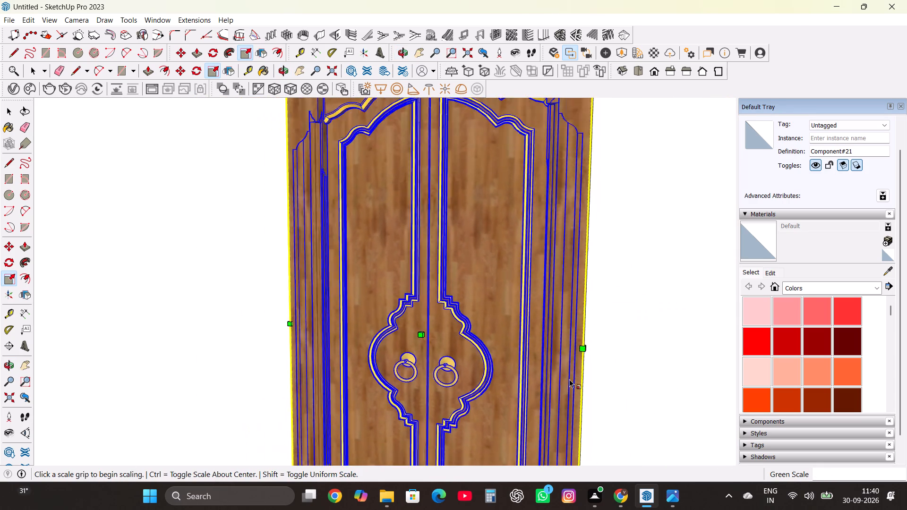
scroll(569, 379, "down", 18)
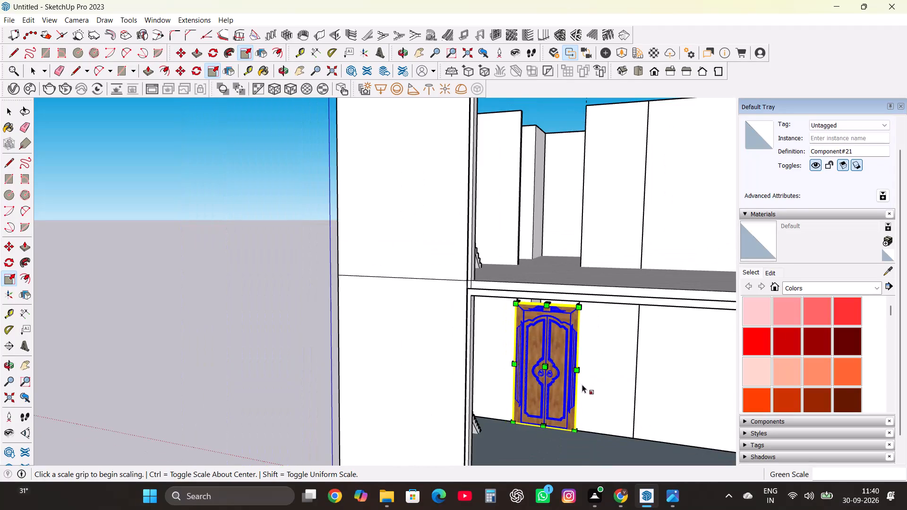
scroll(582, 386, "down", 7)
key("space")
triple_click(377, 324)
Examine how the ground-floor door sits against the partition ends, from the front and from the stair side.
scroll(545, 387, "up", 15)
scroll(595, 269, "down", 3)
scroll(549, 297, "up", 13)
middle_click_drag(525, 337, 539, 265)
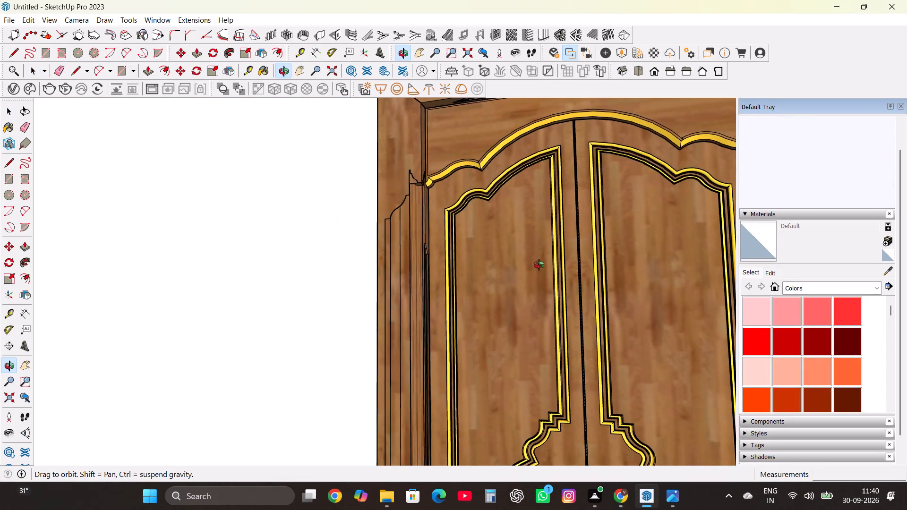
middle_click_drag(539, 265, 426, 241)
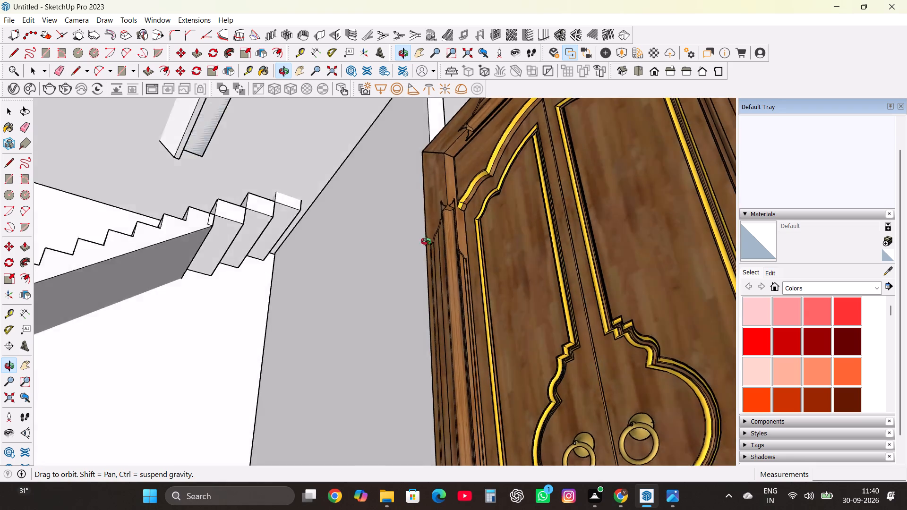
middle_click_drag(426, 241, 509, 437)
scroll(557, 313, "down", 9)
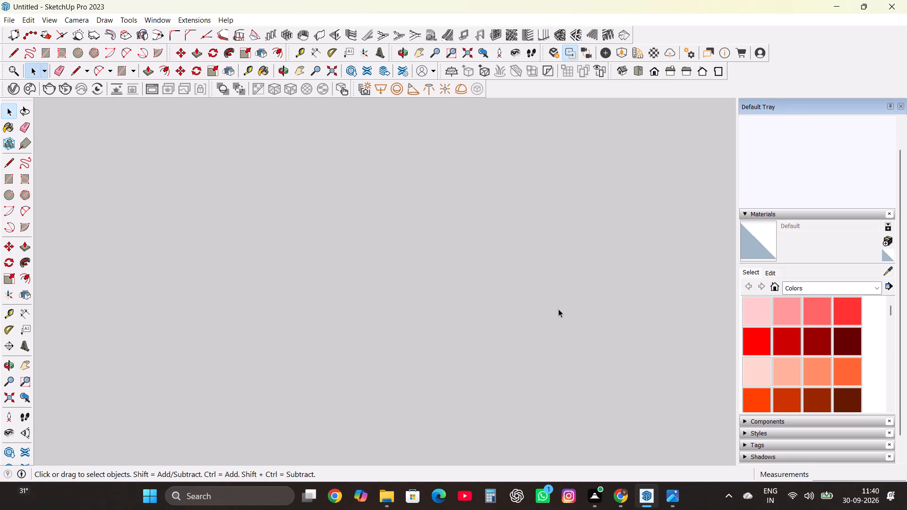
key("x")
scroll(563, 299, "down", 9)
key("x")
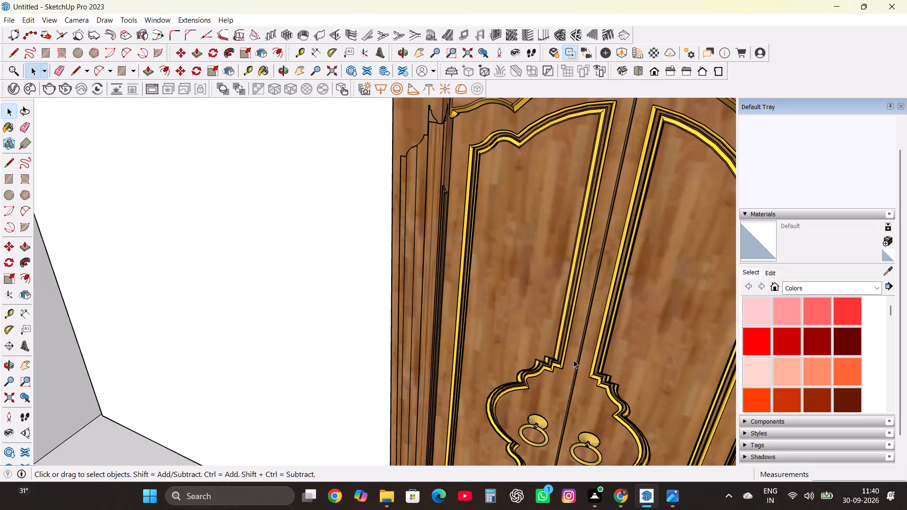
middle_click_drag(578, 386, 611, 258)
scroll(555, 326, "down", 12)
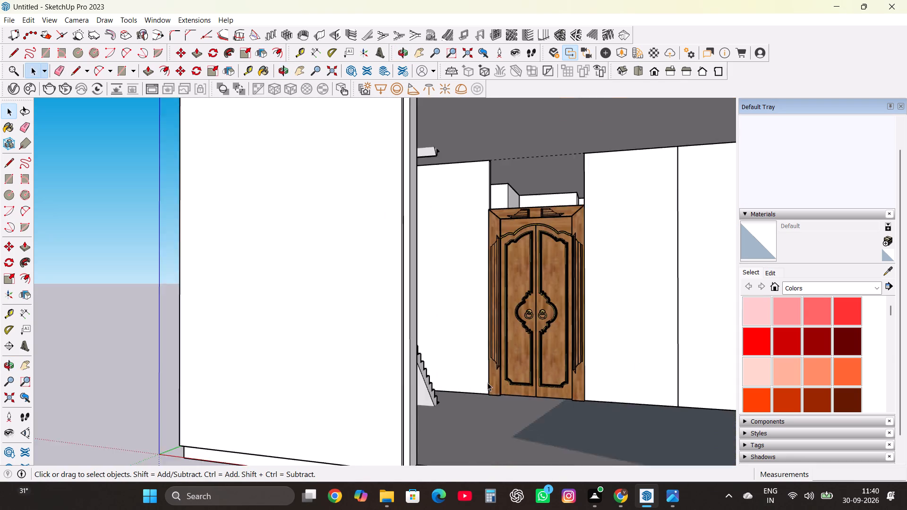
scroll(488, 382, "down", 5)
scroll(579, 331, "down", 2)
middle_click_drag(541, 334, 534, 386)
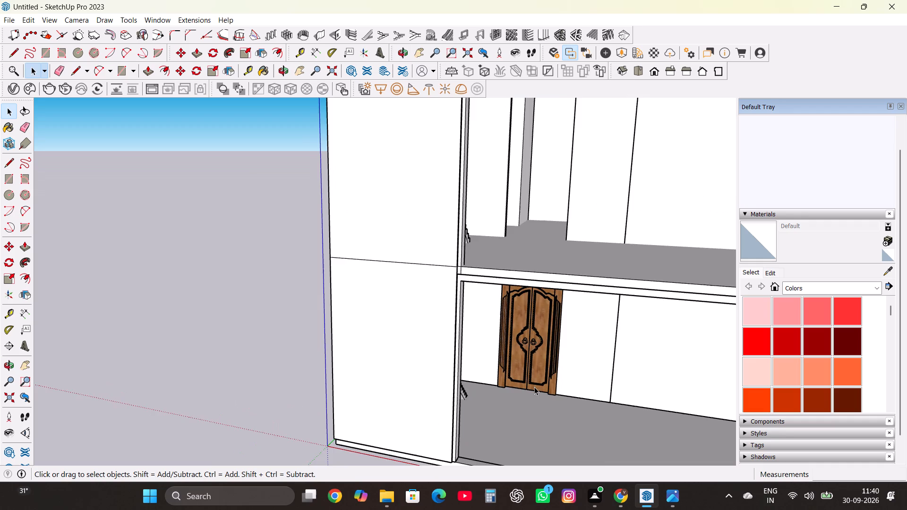
Copy the ground-floor door about 13' 6" straight up from its bottom corner into the matching upper-floor opening.
scroll(534, 387, "up", 6)
left_click(563, 390)
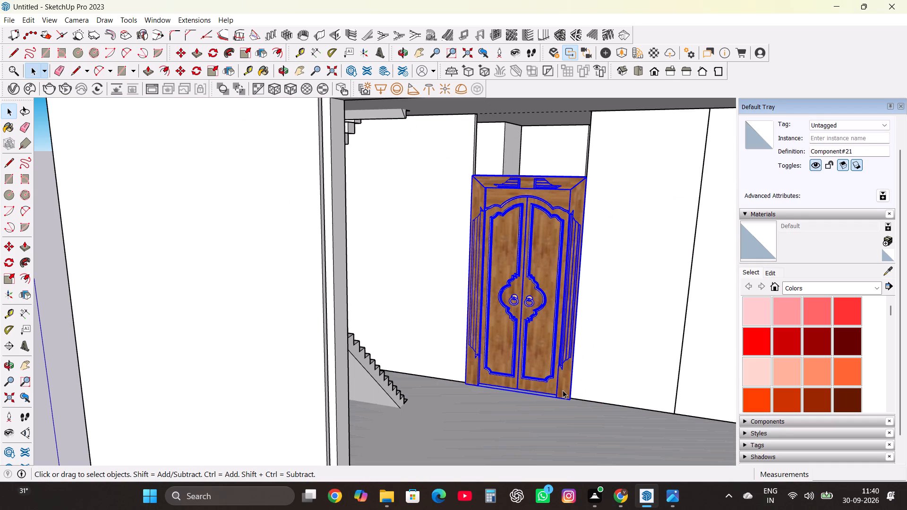
key("m")
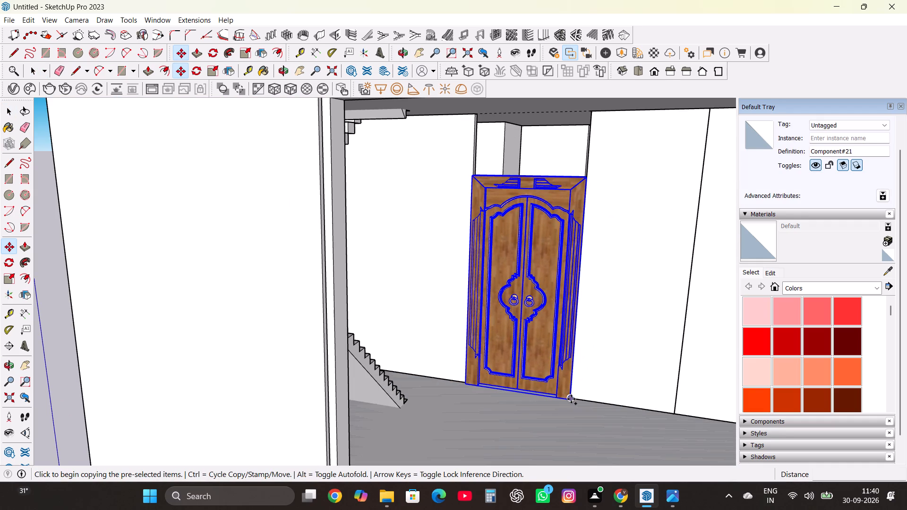
left_click(570, 404)
scroll(565, 416, "down", 7)
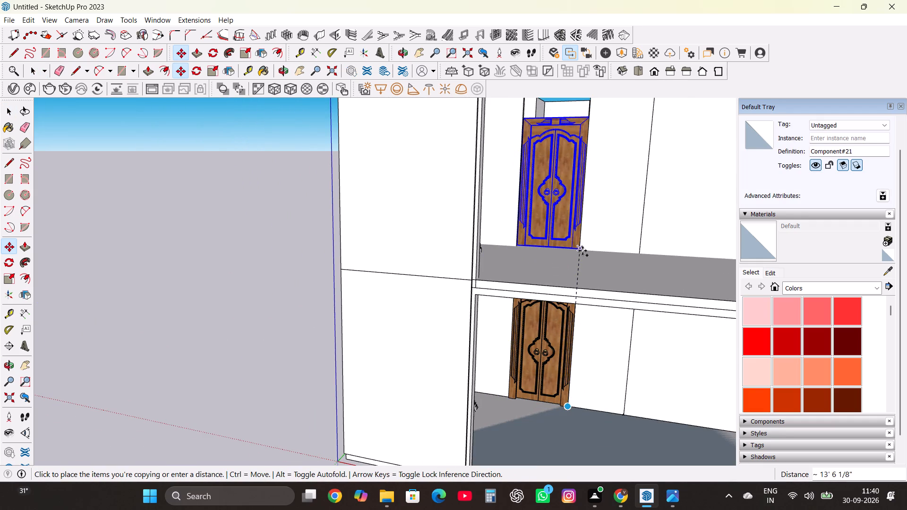
left_click(582, 251)
scroll(581, 330, "down", 4)
key("space")
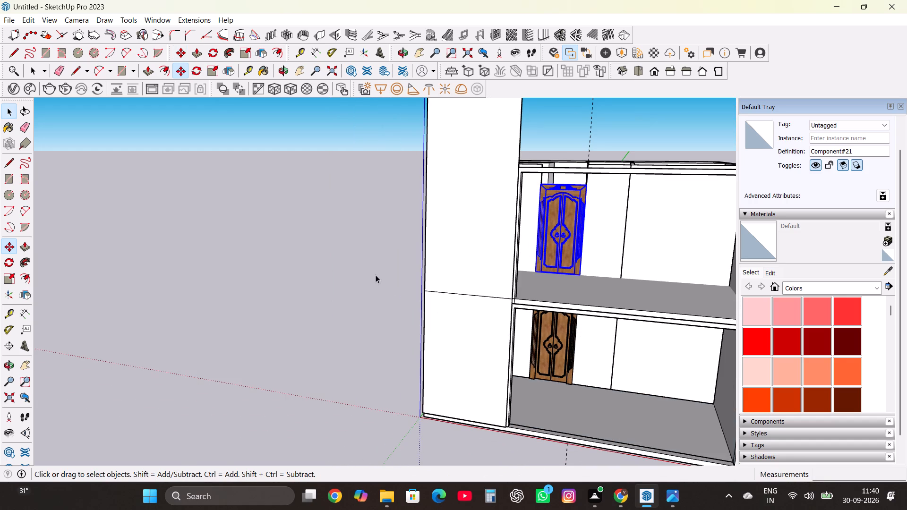
double_click(376, 275)
Examine the copied door in the upper-floor opening and the partition layout of the open-topped house from above.
scroll(540, 179, "up", 10)
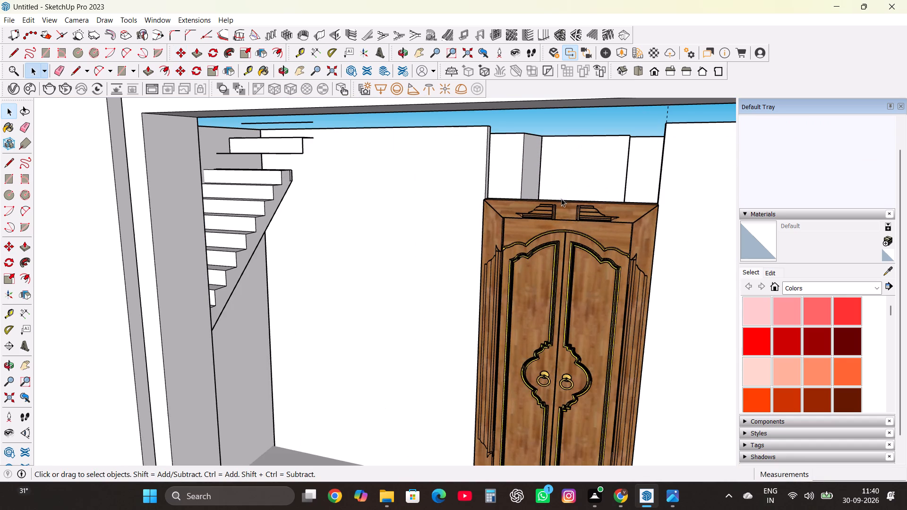
scroll(509, 262, "down", 3)
middle_click_drag(556, 226, 460, 350)
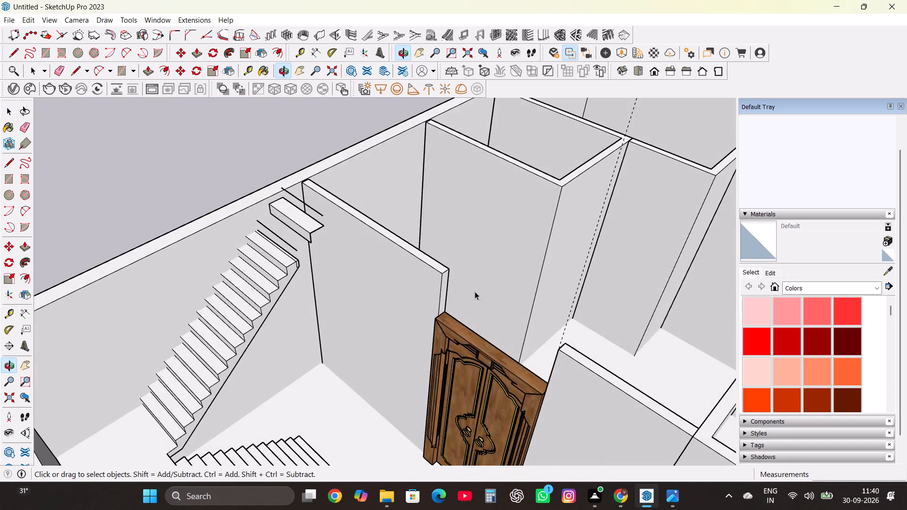
scroll(482, 254, "down", 4)
scroll(395, 281, "down", 7)
scroll(434, 280, "up", 2)
scroll(452, 250, "down", 5)
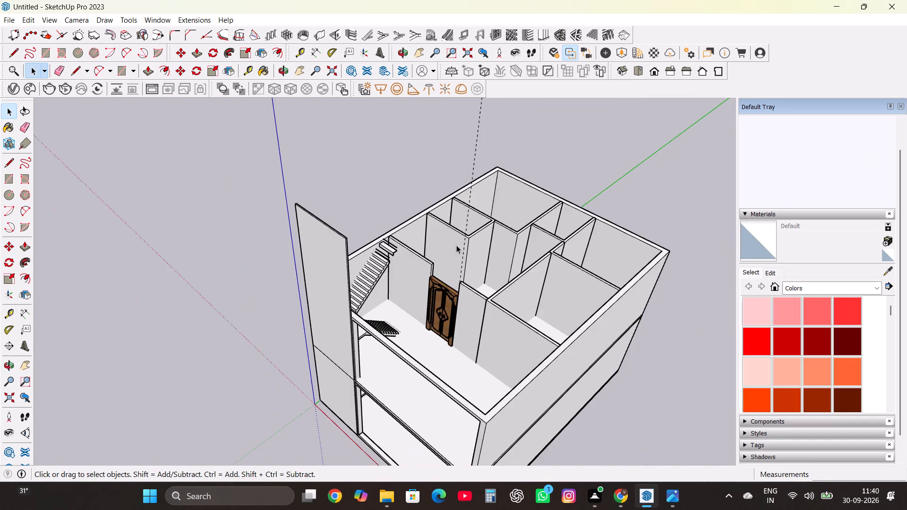
scroll(456, 245, "down", 2)
middle_click_drag(470, 271, 230, 224)
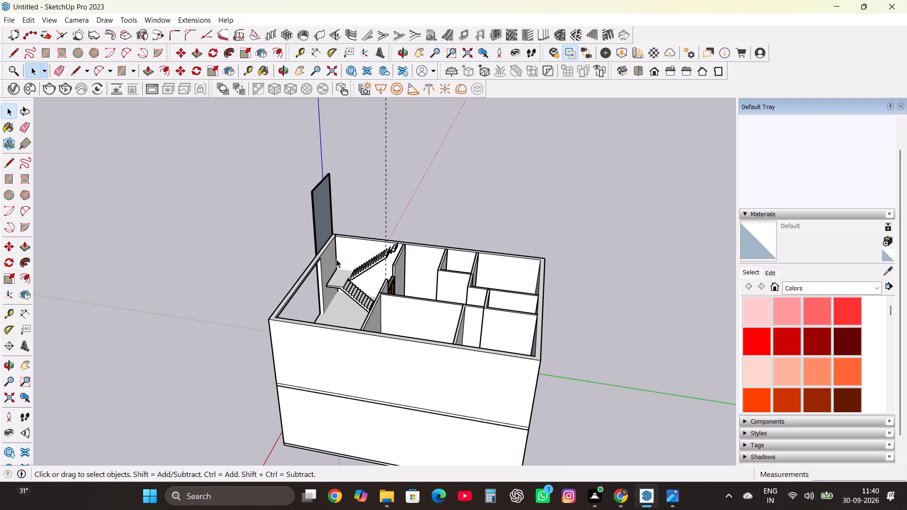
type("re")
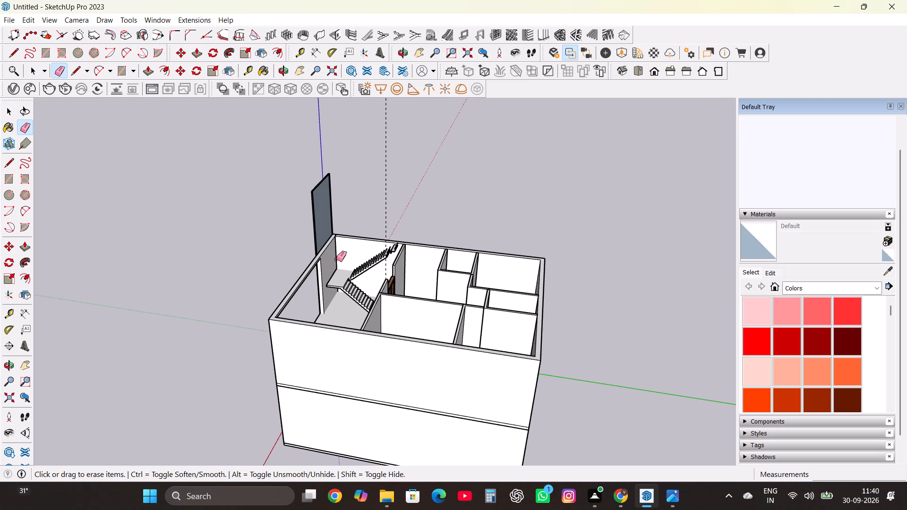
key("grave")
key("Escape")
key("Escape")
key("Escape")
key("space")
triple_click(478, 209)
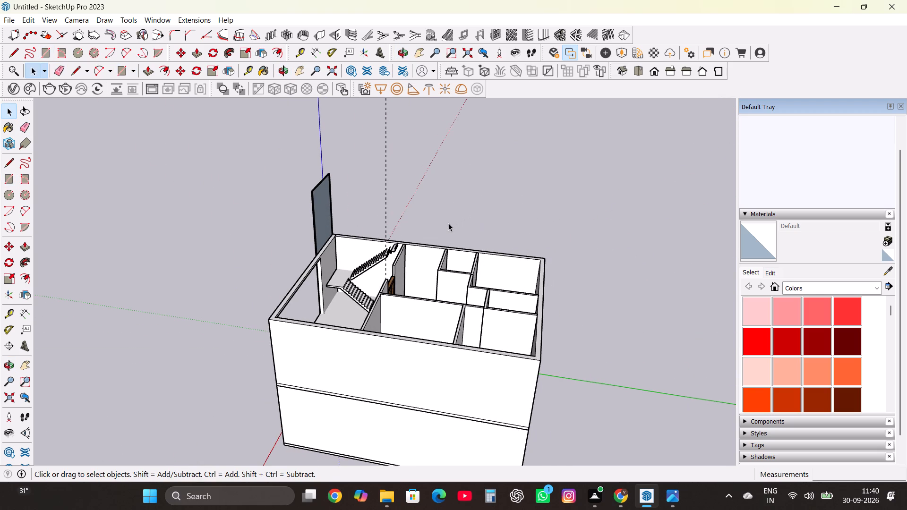
Draw a rectangle over the top of the upper-floor walls between opposite corners to cover all the rooms.
key("r")
scroll(335, 232, "up", 2)
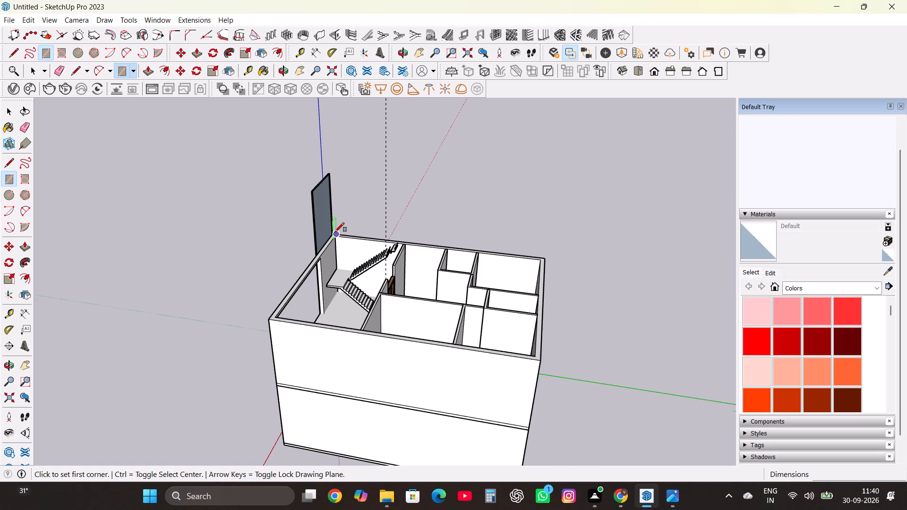
scroll(335, 232, "up", 1)
left_click(338, 237)
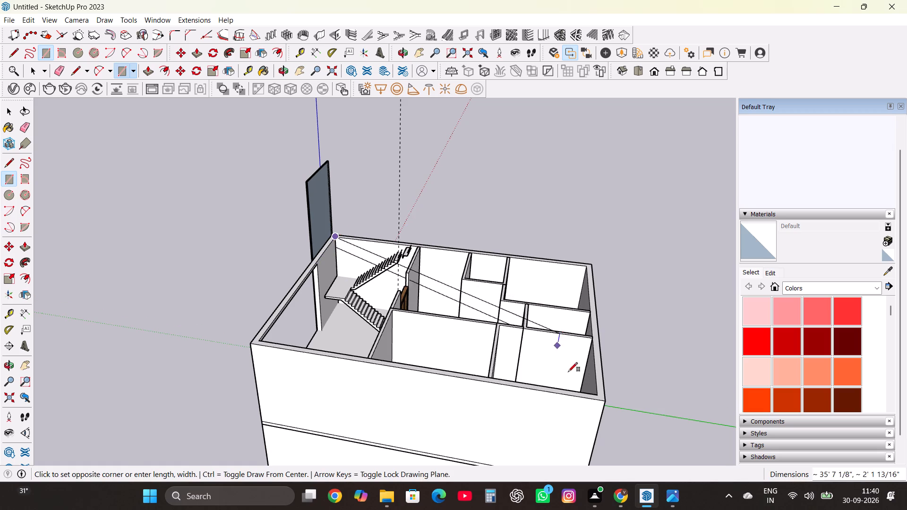
left_click(598, 391)
scroll(641, 322, "down", 2)
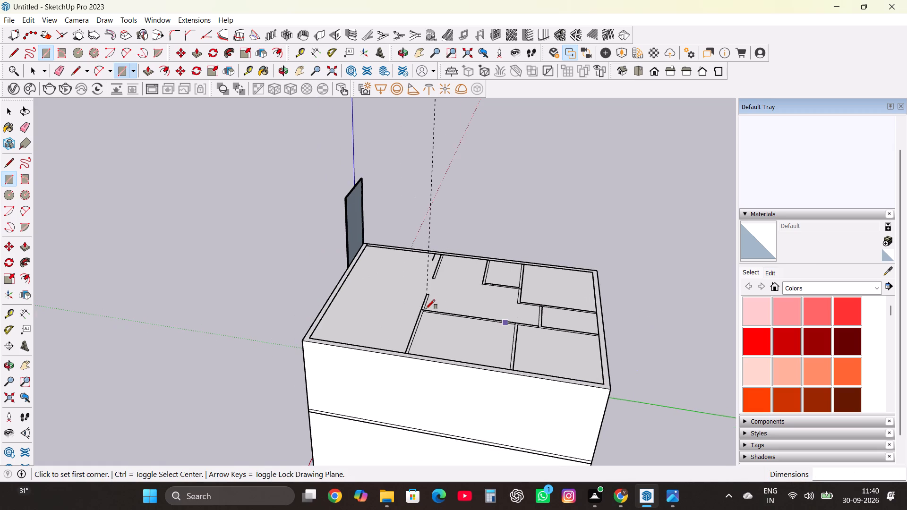
Push/Pull the rectangle over the upper floor upward by 6" to form the roof slab.
key("space")
left_click(391, 311)
key("p")
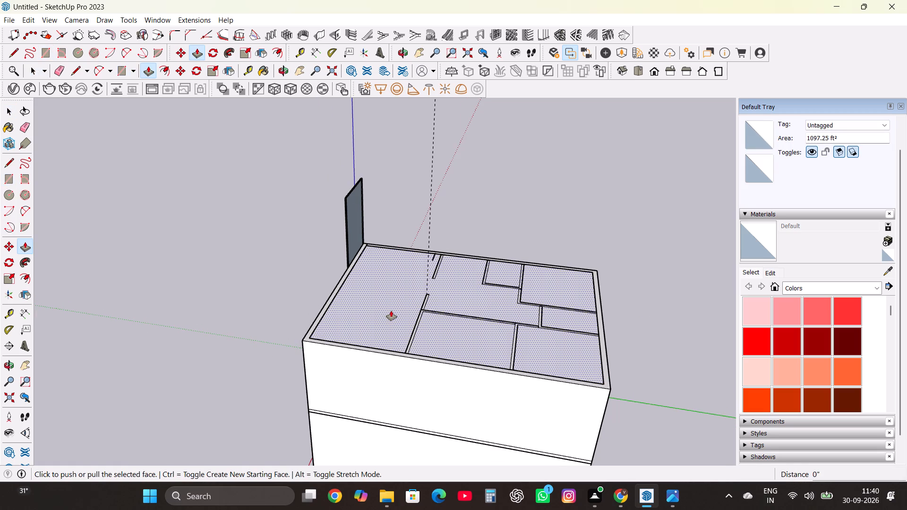
left_click_drag(391, 311, 394, 302)
type("6\"")
key("Return")
Extend one long side of the roof slab outward to sit flush with the outer wall face.
scroll(489, 316, "up", 4)
scroll(597, 370, "up", 3)
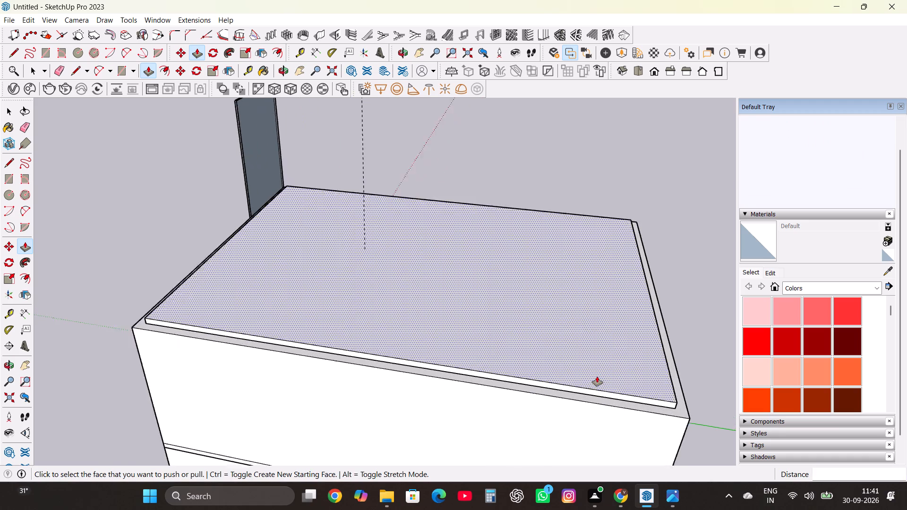
scroll(597, 376, "up", 1)
left_click_drag(602, 395, 699, 433)
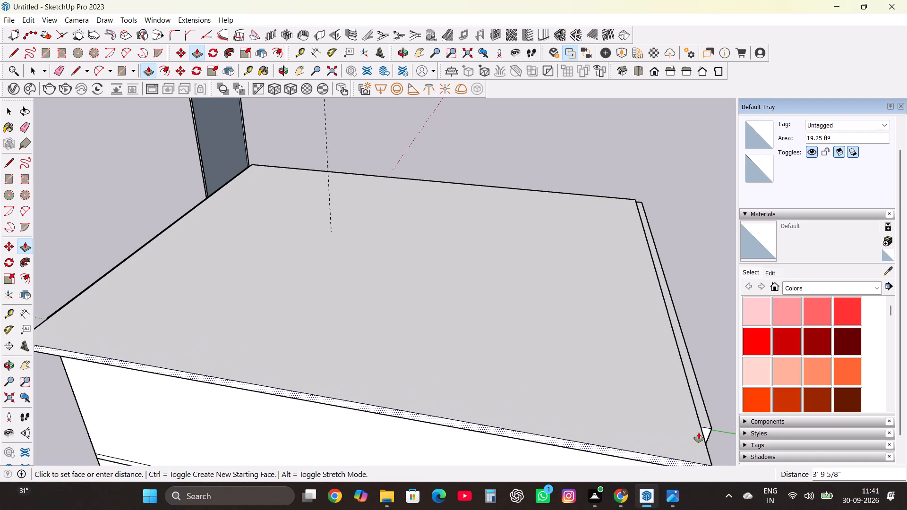
left_click_drag(699, 433, 712, 429)
Extend the adjacent short side and the opposite long side of the roof slab by the same distance to the outer wall faces.
scroll(706, 406, "up", 4)
middle_click_drag(702, 405, 564, 323)
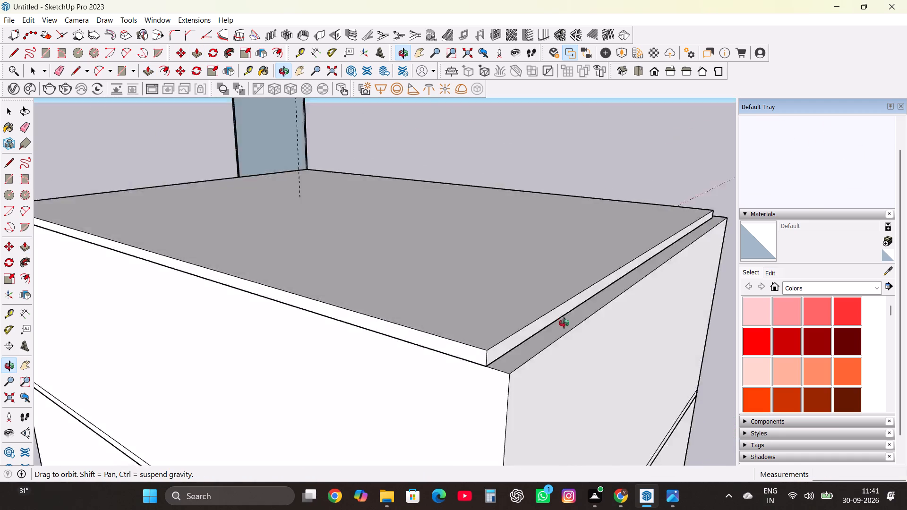
middle_click_drag(564, 323, 556, 316)
double_click(498, 245)
scroll(426, 359, "down", 4)
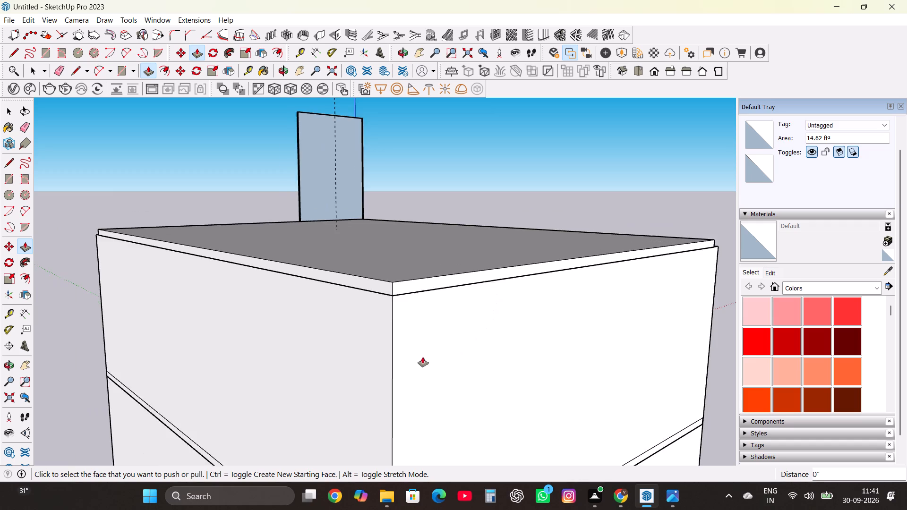
scroll(423, 357, "down", 3)
middle_click_drag(609, 339, 258, 327)
scroll(257, 273, "up", 3)
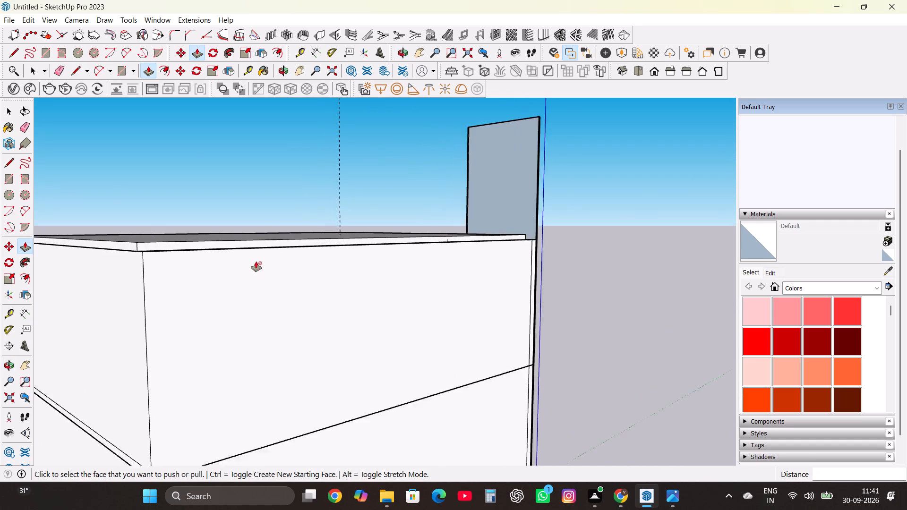
double_click(258, 237)
Extend the remaining short side of the roof slab, beside the tall front panel, by the same distance to the outer wall edge.
scroll(257, 334, "down", 3)
middle_click_drag(534, 255, 524, 259)
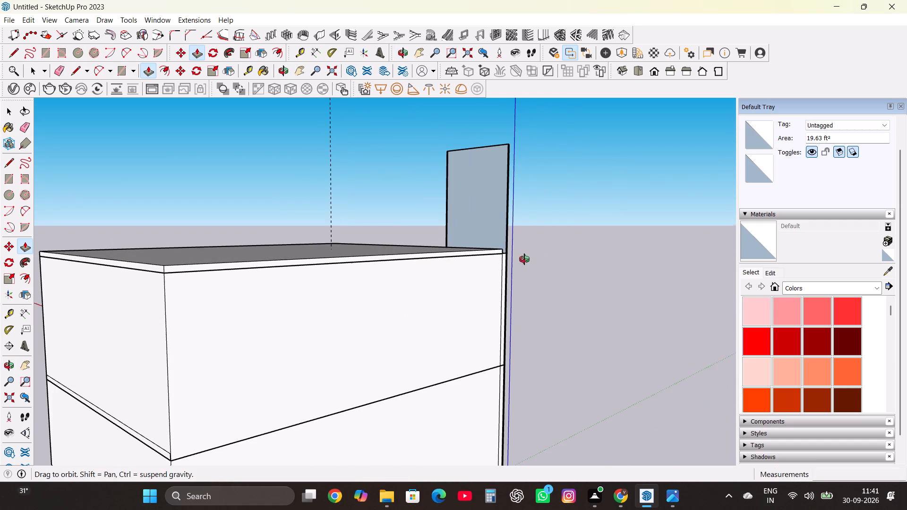
middle_click_drag(524, 259, 317, 323)
scroll(464, 279, "up", 2)
scroll(528, 254, "up", 8)
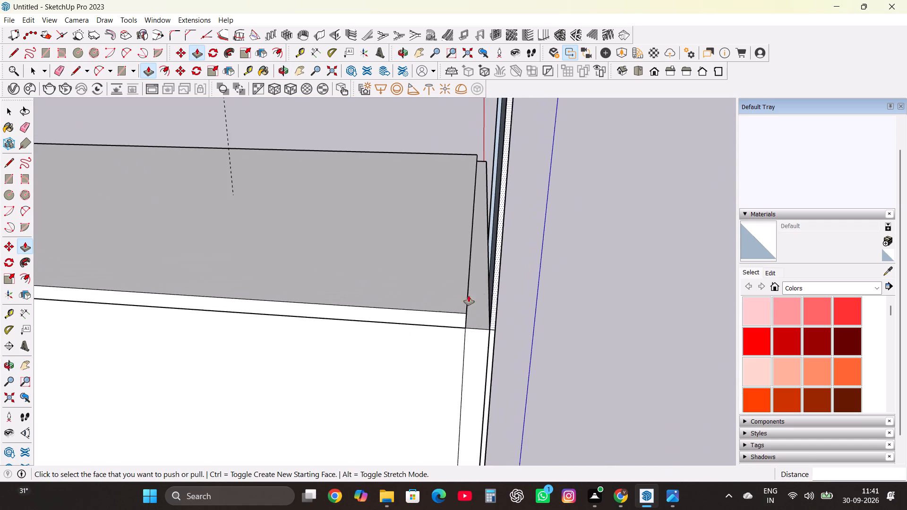
scroll(458, 319, "up", 4)
middle_click_drag(478, 328, 429, 306)
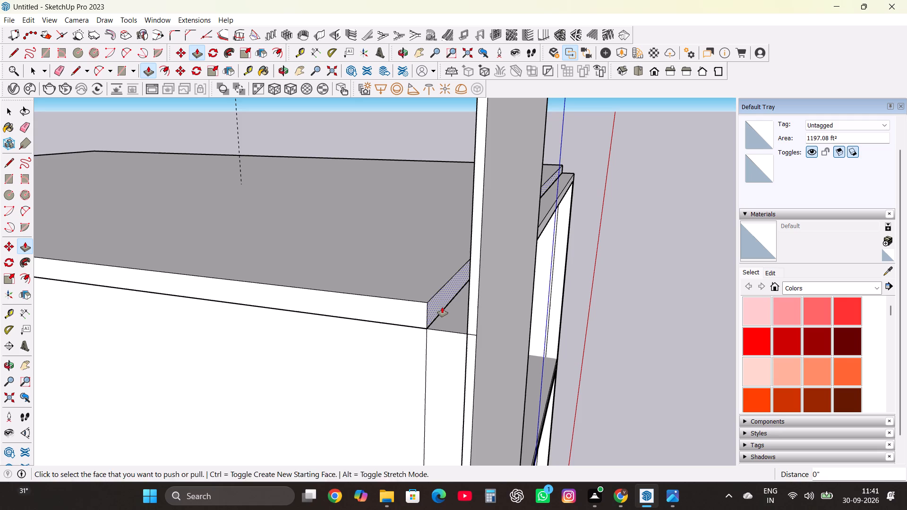
double_click(442, 307)
scroll(447, 344, "down", 8)
middle_click_drag(513, 347, 368, 300)
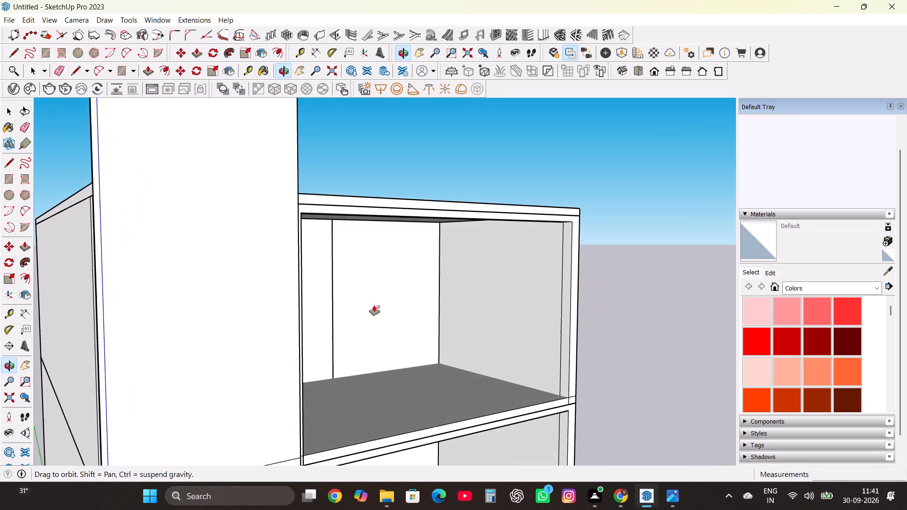
Draw a rectangle about 15' 2 9/16" by 12' 6" over the upper-floor back wall, from the door opening's top corner to the opposite floor corner.
key("space")
double_click(641, 241)
middle_click_drag(586, 295, 417, 315)
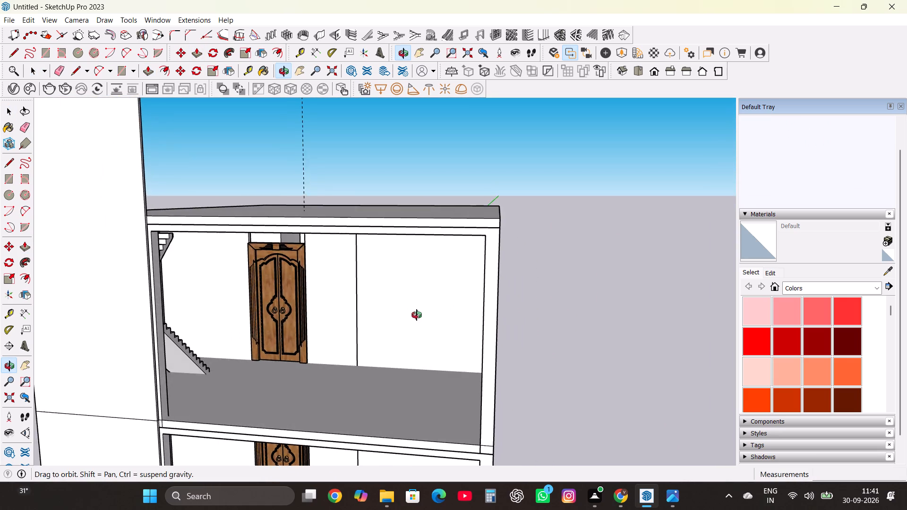
middle_click_drag(417, 315, 451, 303)
scroll(554, 258, "down", 4)
scroll(424, 296, "up", 3)
scroll(434, 269, "down", 3)
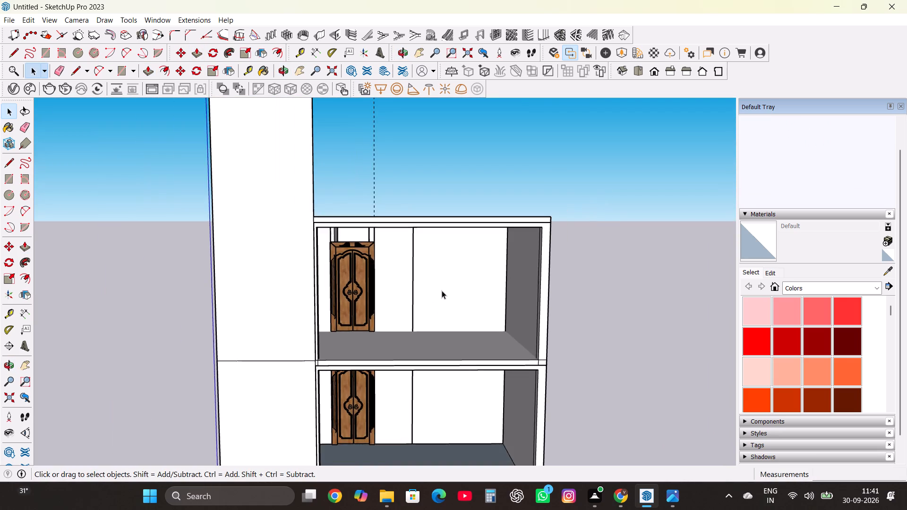
scroll(402, 270, "up", 6)
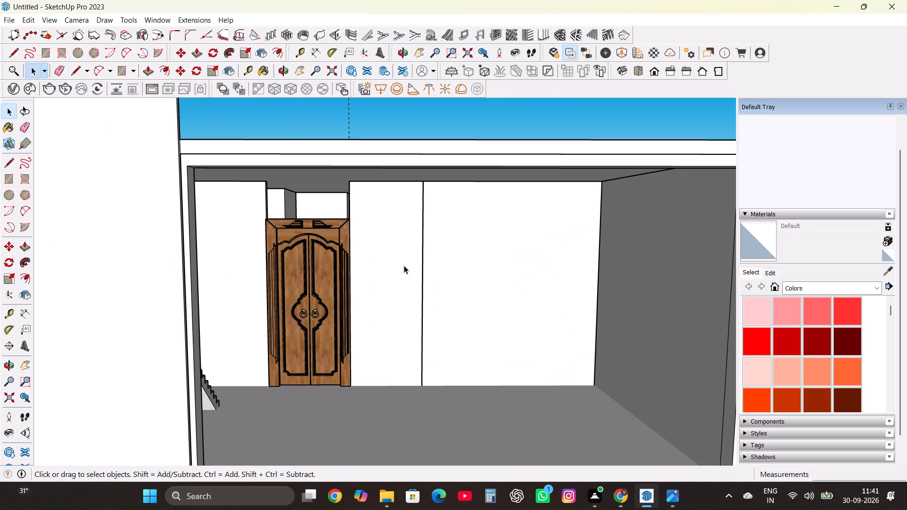
key("r")
left_click(351, 187)
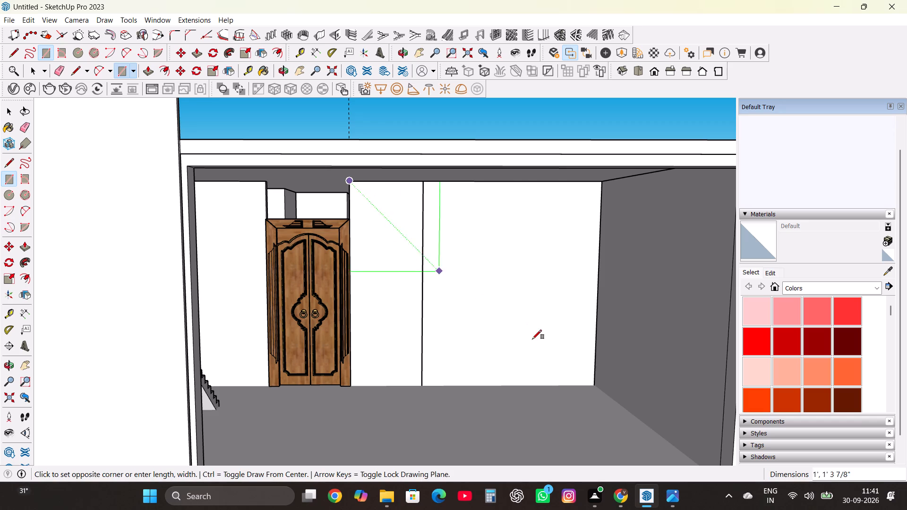
left_click(595, 383)
key("space")
Push/Pull the new rectangle on the upper-floor back wall outward into the room by 1".
left_click(536, 309)
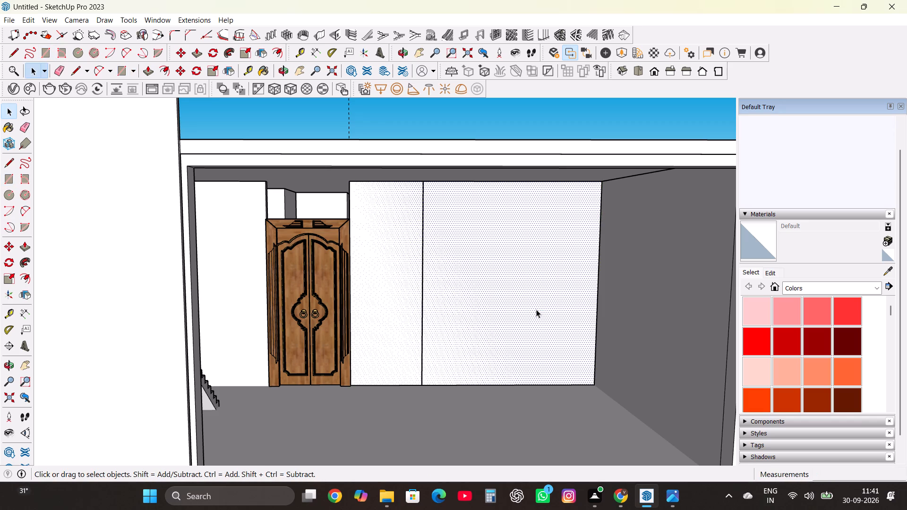
key("p")
left_click_drag(536, 309, 540, 314)
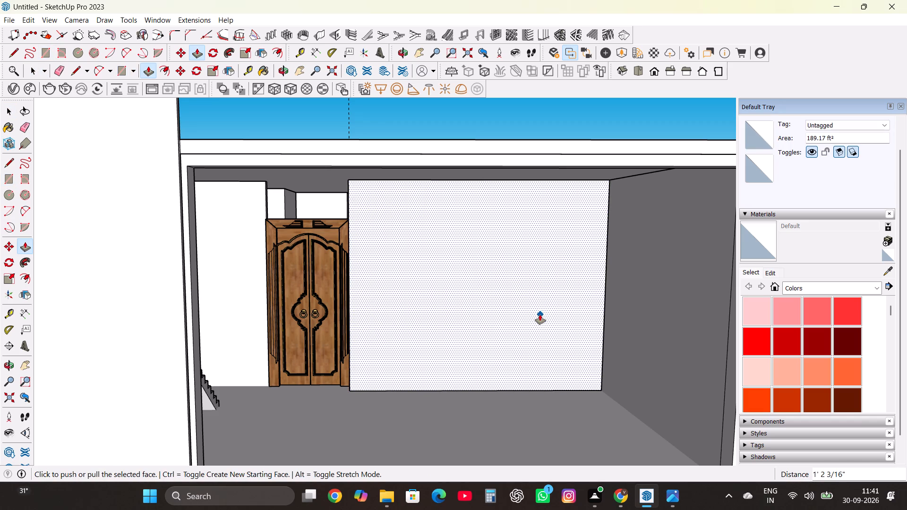
type("1\"")
key("Return")
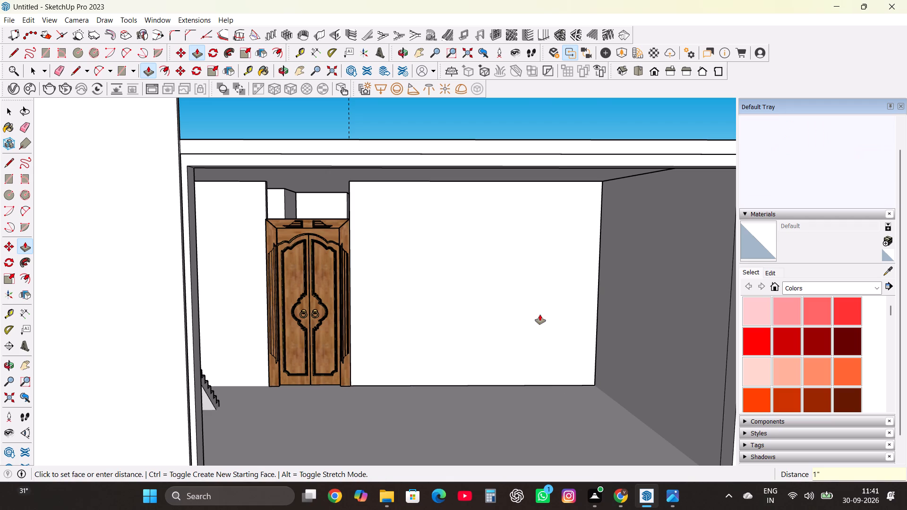
key("space")
Copy the upper-floor wall panel 13' 6" straight down onto the matching wall beside the lower-floor door.
left_click(537, 312)
scroll(456, 254, "down", 3)
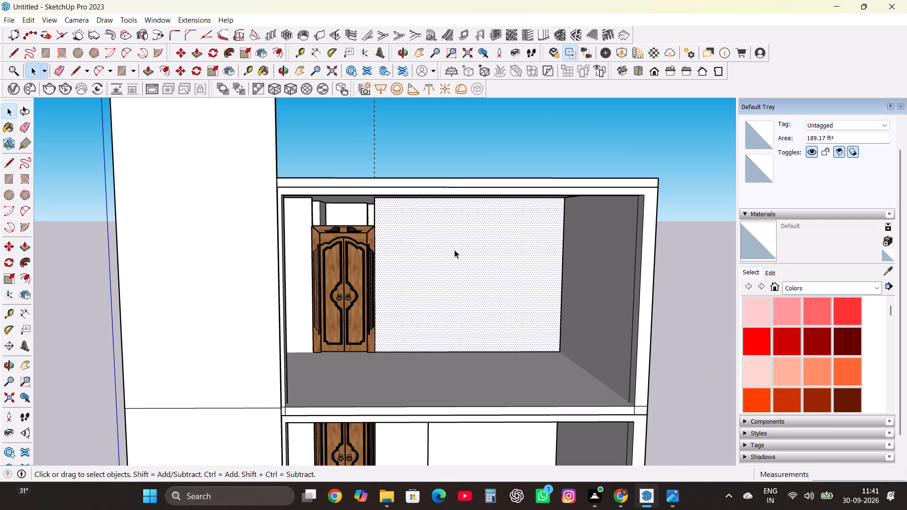
triple_click(456, 250)
key("c")
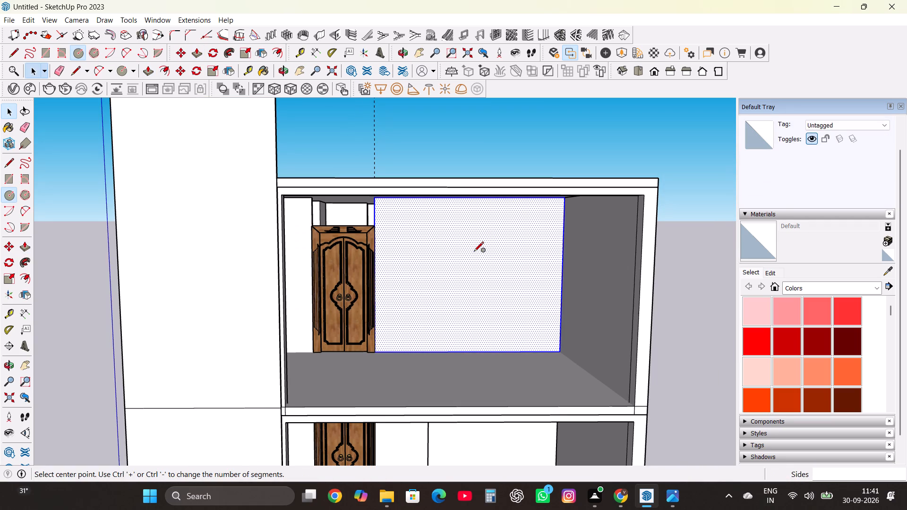
key("Escape")
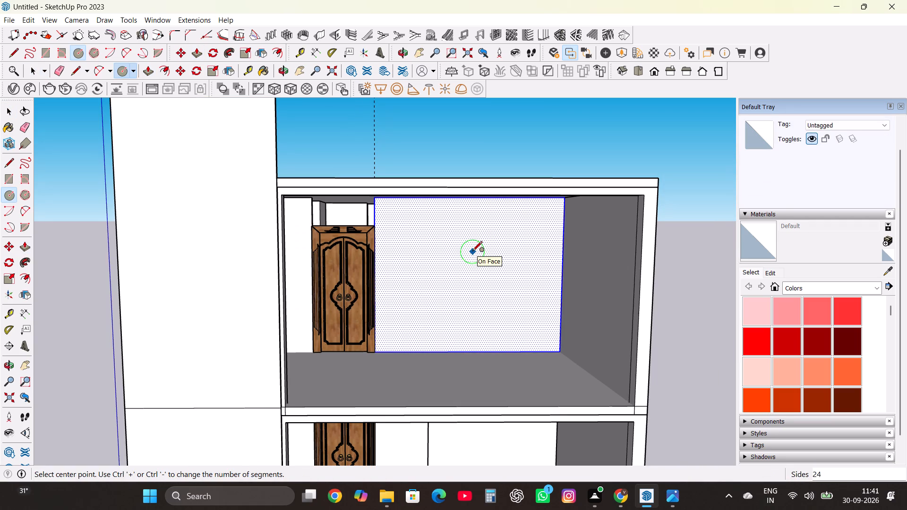
key("m")
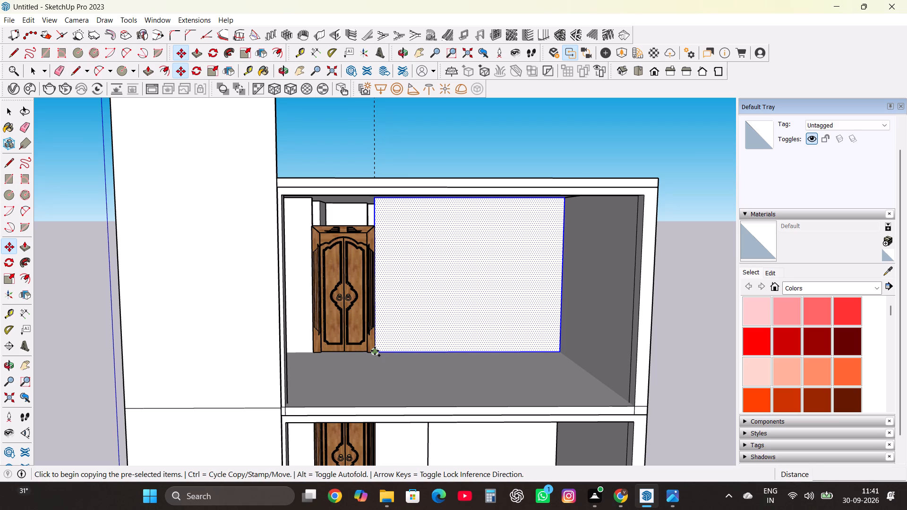
left_click(375, 351)
scroll(414, 258, "down", 11)
scroll(400, 362, "up", 5)
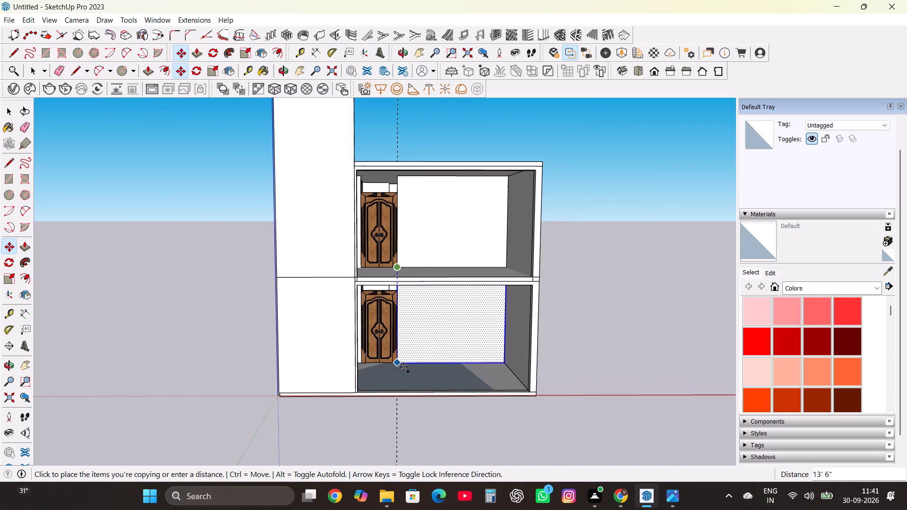
scroll(403, 367, "up", 1)
left_click(399, 364)
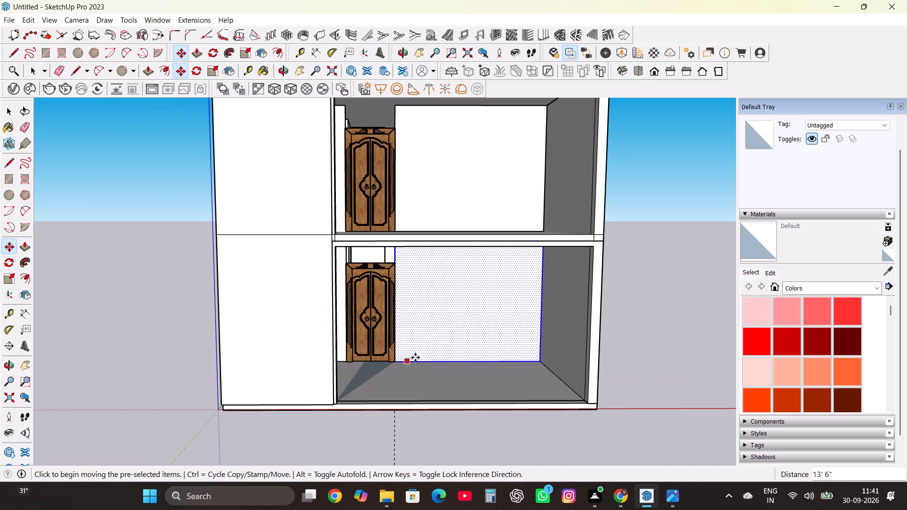
key("space")
double_click(629, 264)
Examine the top of the upper-floor door frame, the opening above it and the adjoining wall panel.
scroll(476, 368, "down", 7)
middle_click_drag(489, 355, 430, 337)
scroll(434, 248, "up", 12)
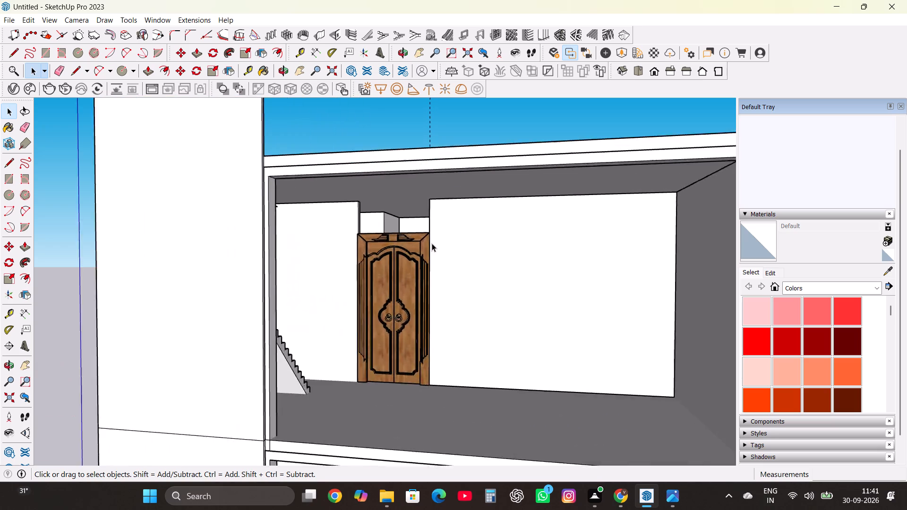
scroll(432, 243, "up", 6)
middle_click_drag(419, 247, 498, 274)
scroll(488, 254, "up", 12)
middle_click_drag(456, 234, 474, 271)
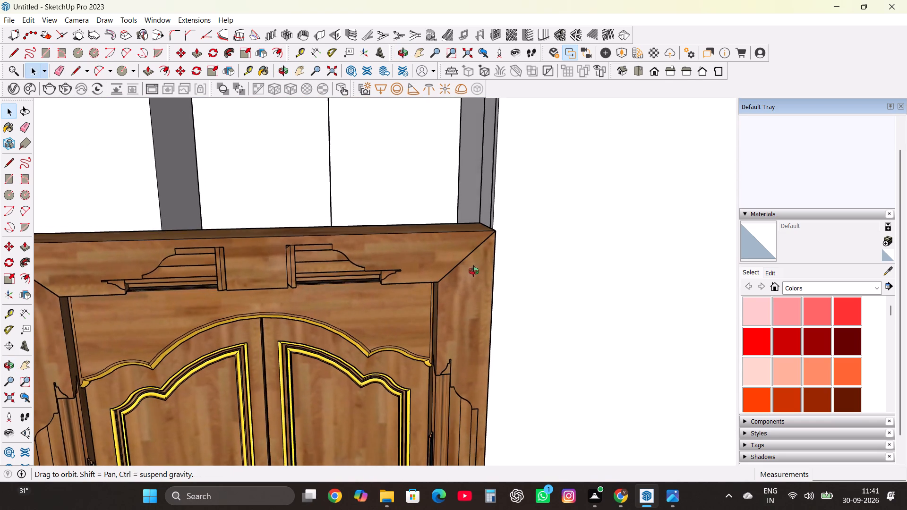
middle_click_drag(474, 271, 481, 298)
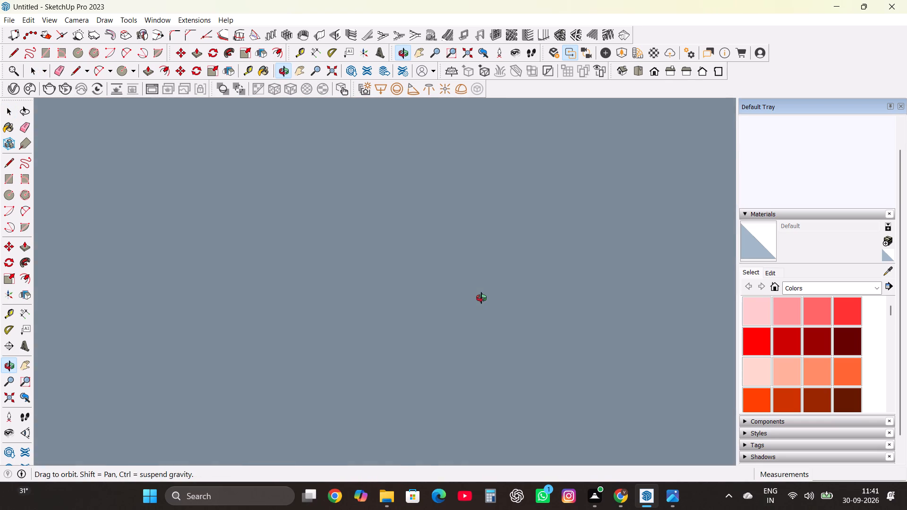
middle_click_drag(481, 298, 471, 287)
scroll(483, 233, "up", 10)
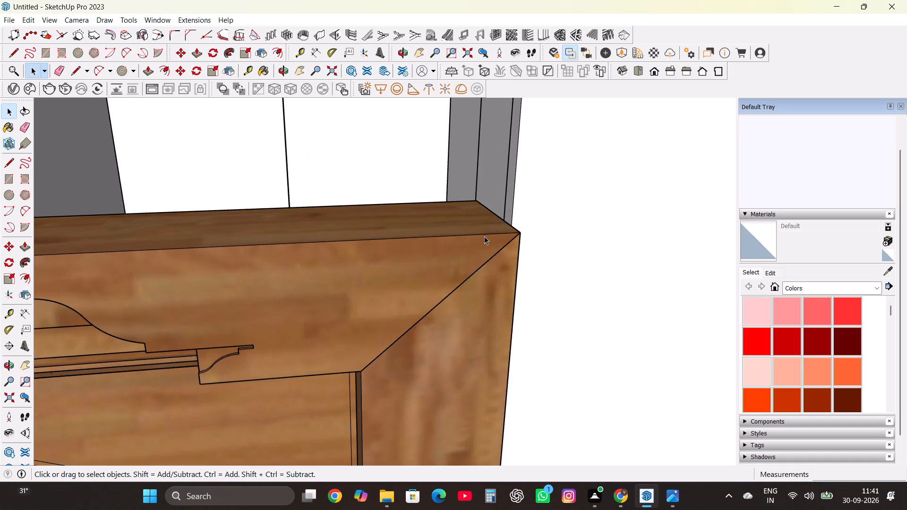
scroll(484, 237, "down", 20)
scroll(484, 237, "down", 1)
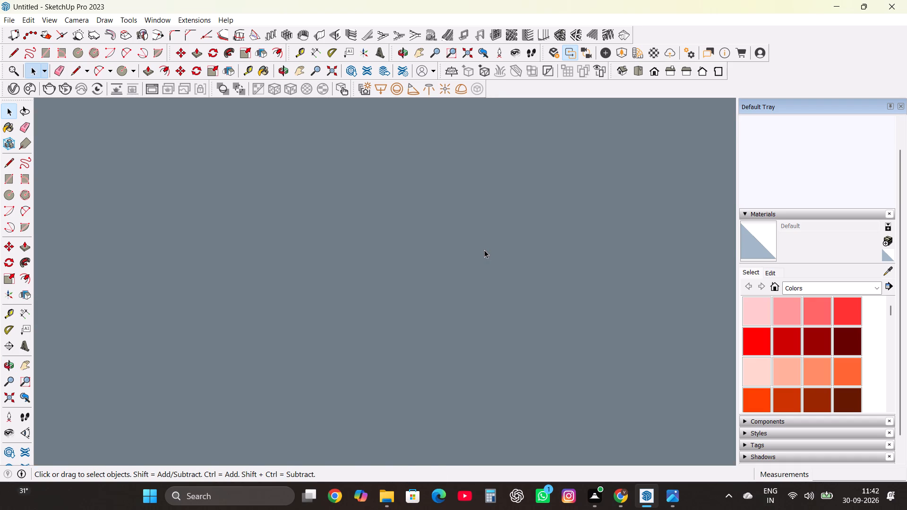
key("x")
middle_click_drag(507, 290, 428, 233)
scroll(428, 230, "down", 13)
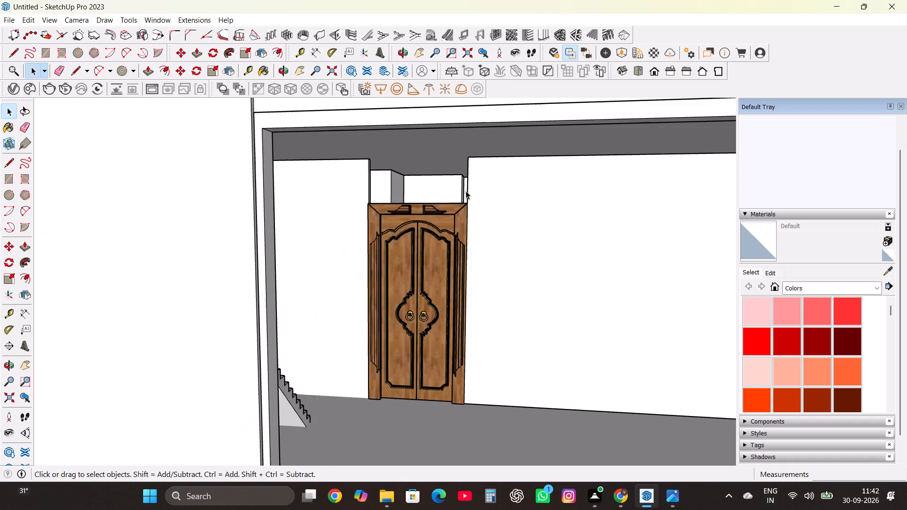
scroll(466, 191, "down", 13)
middle_click_drag(459, 232, 462, 305)
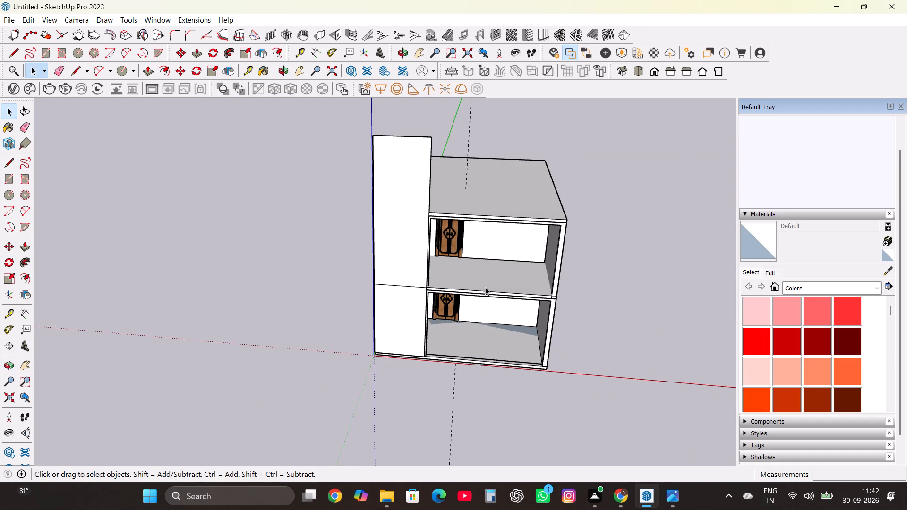
Turn on shadows for the model.
left_click(47, 21)
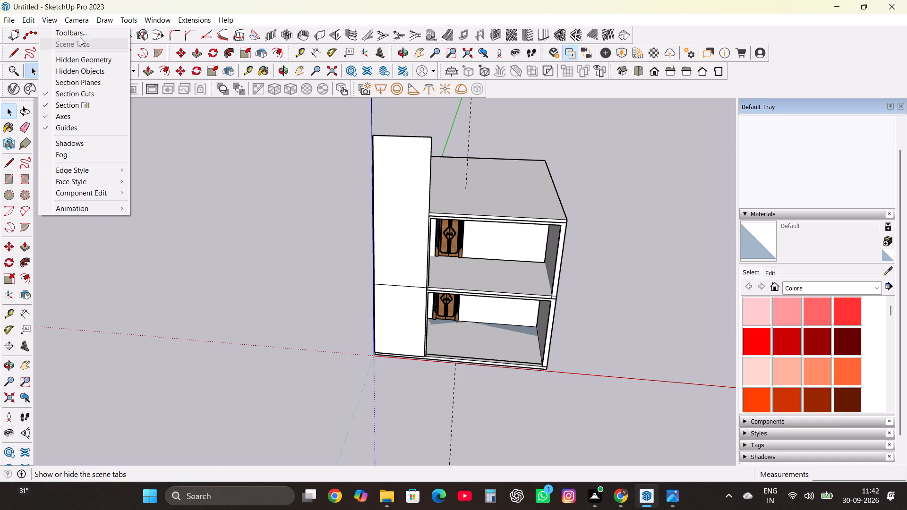
double_click(77, 17)
left_click(41, 18)
left_click(49, 22)
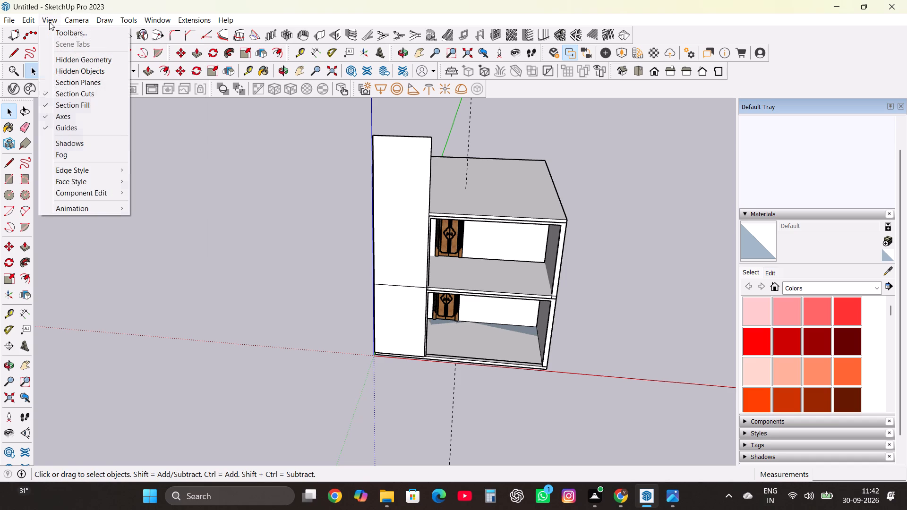
double_click(34, 18)
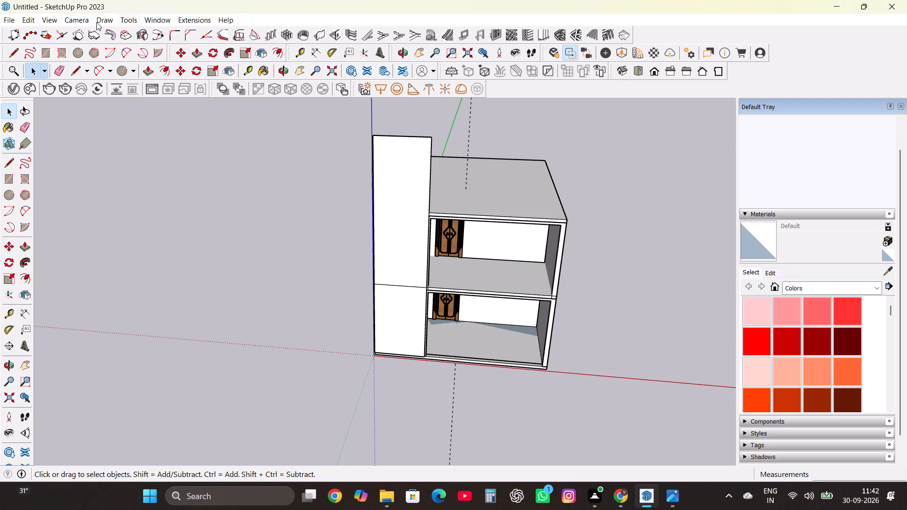
double_click(54, 22)
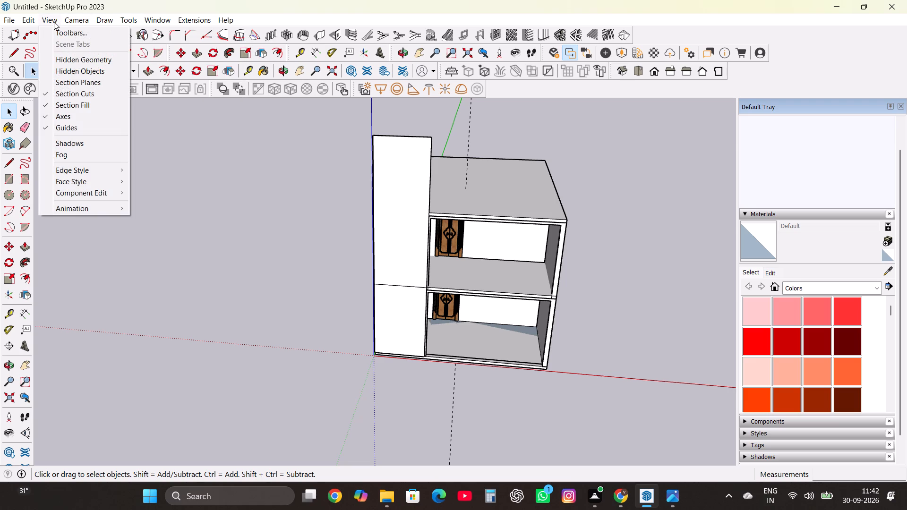
left_click_drag(95, 96, 104, 144)
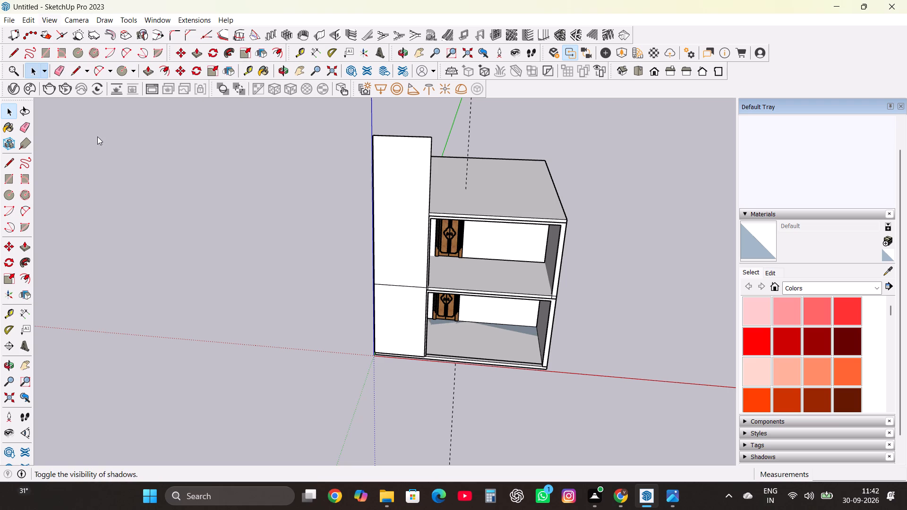
Delete all the dashed guide lines from the model.
left_click(27, 18)
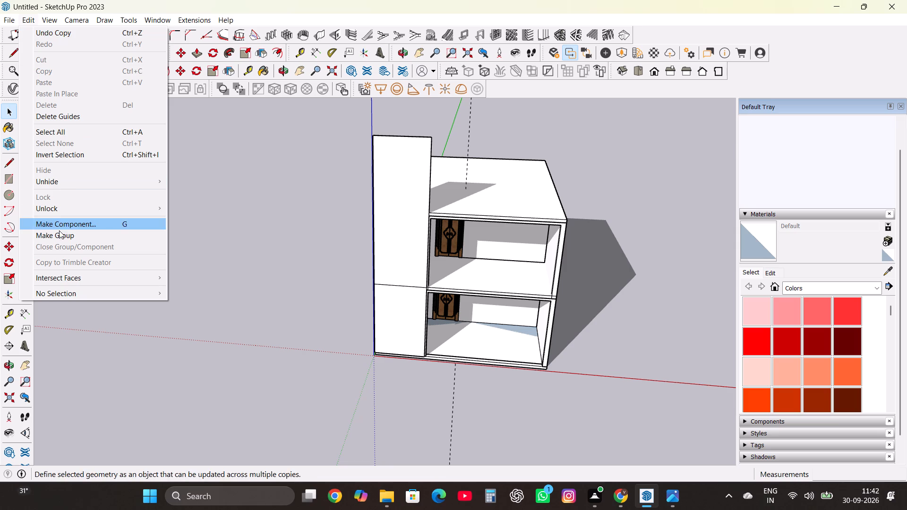
left_click(83, 116)
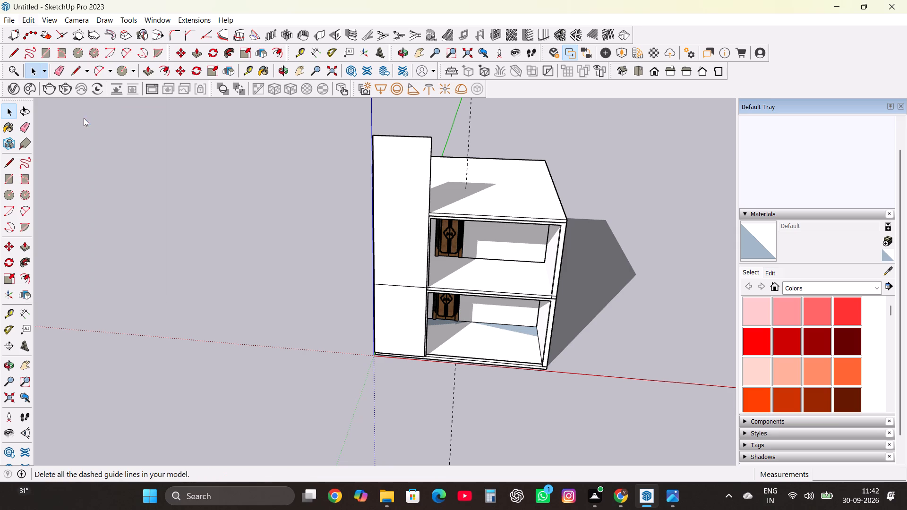
Examine the house from the front and the open gap above the upper-floor door frame.
scroll(457, 389, "up", 3)
middle_click_drag(456, 402, 412, 331)
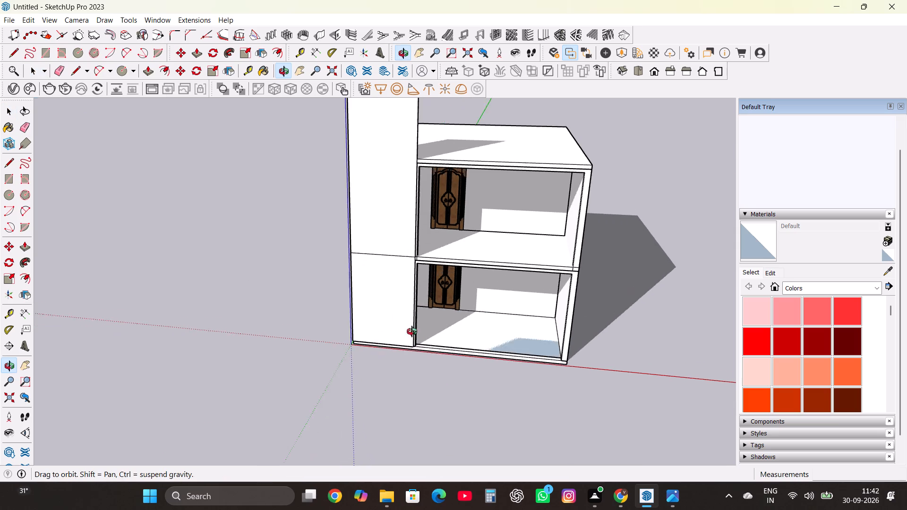
middle_click_drag(412, 331, 372, 358)
scroll(452, 153, "up", 3)
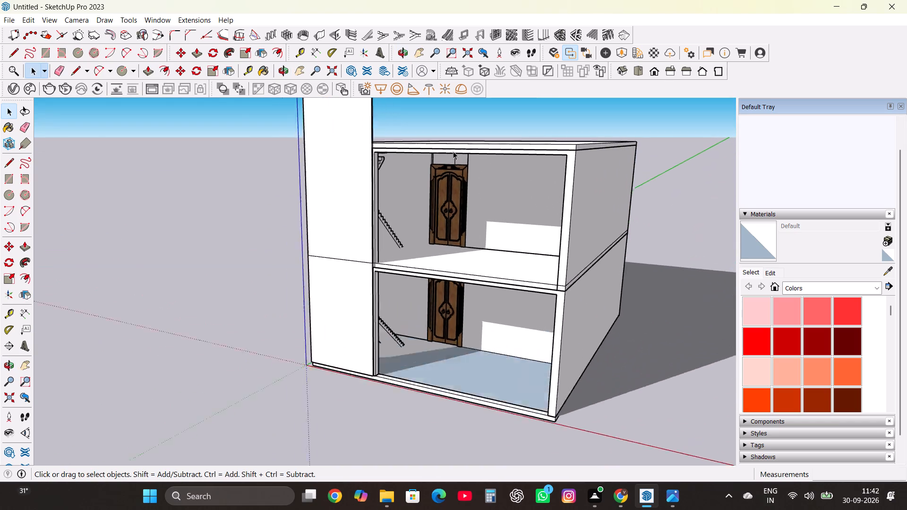
scroll(453, 151, "up", 14)
scroll(436, 187, "up", 4)
scroll(448, 236, "down", 6)
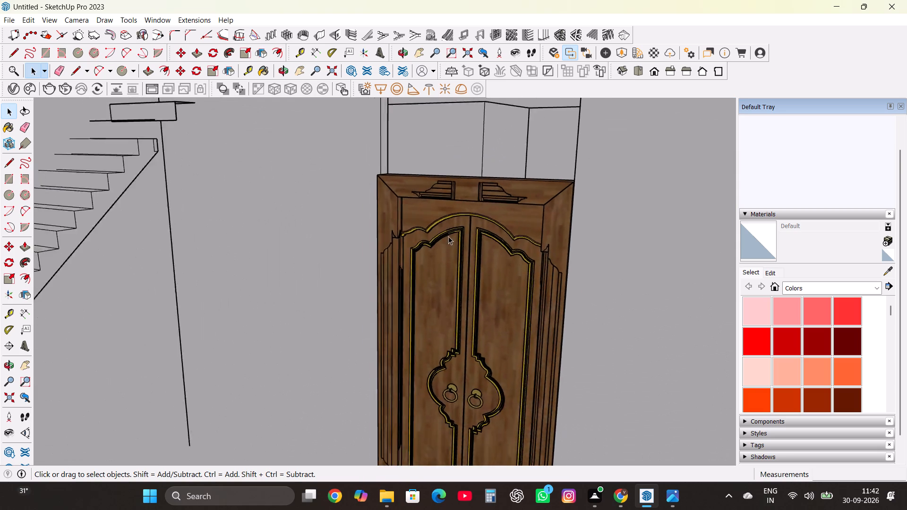
scroll(448, 236, "down", 19)
double_click(502, 156)
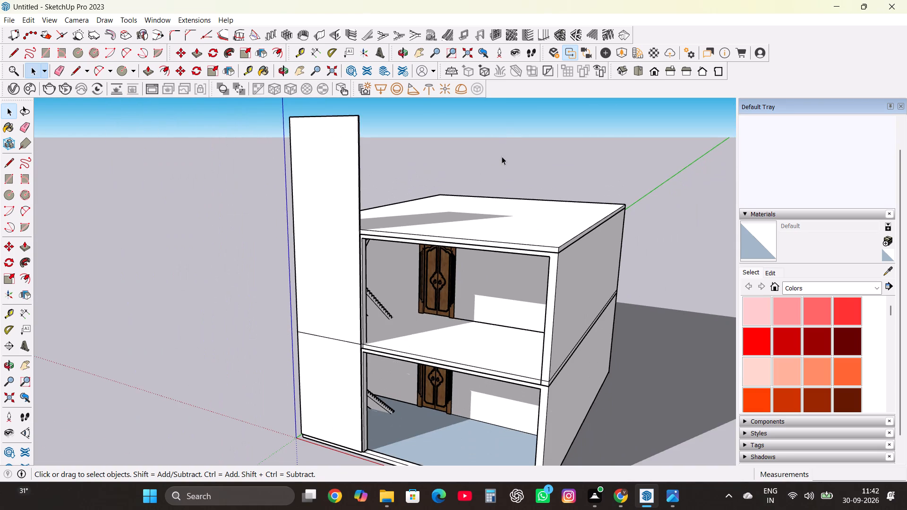
middle_click_drag(439, 289, 547, 224)
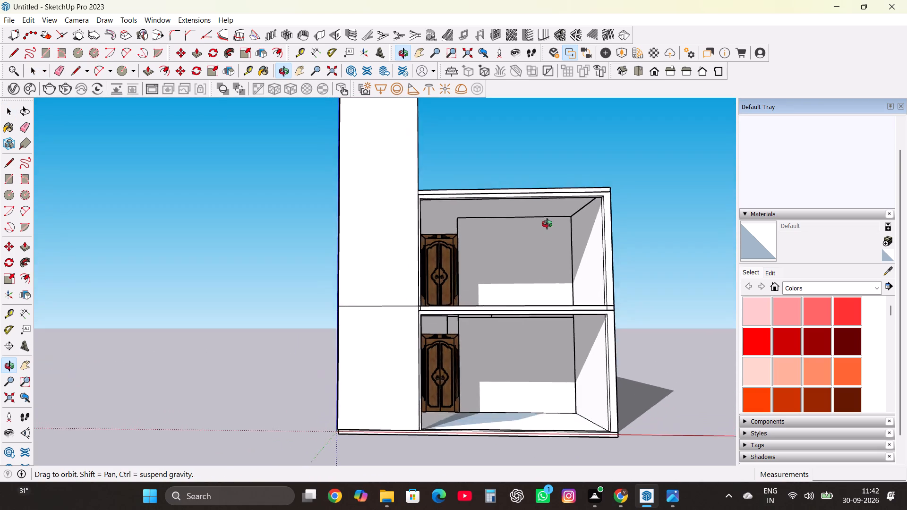
middle_click_drag(547, 224, 547, 236)
scroll(456, 241, "up", 11)
scroll(411, 197, "up", 4)
scroll(344, 246, "up", 4)
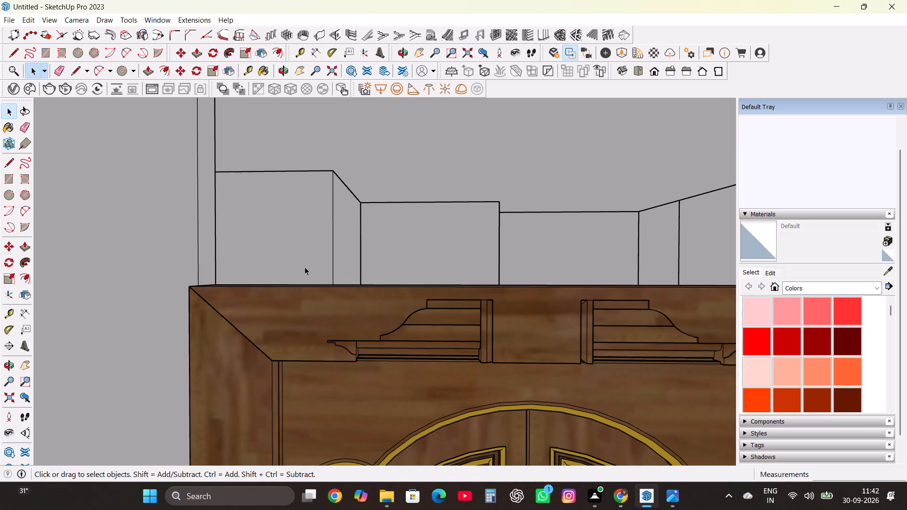
scroll(260, 267, "down", 4)
middle_click_drag(293, 251, 262, 294)
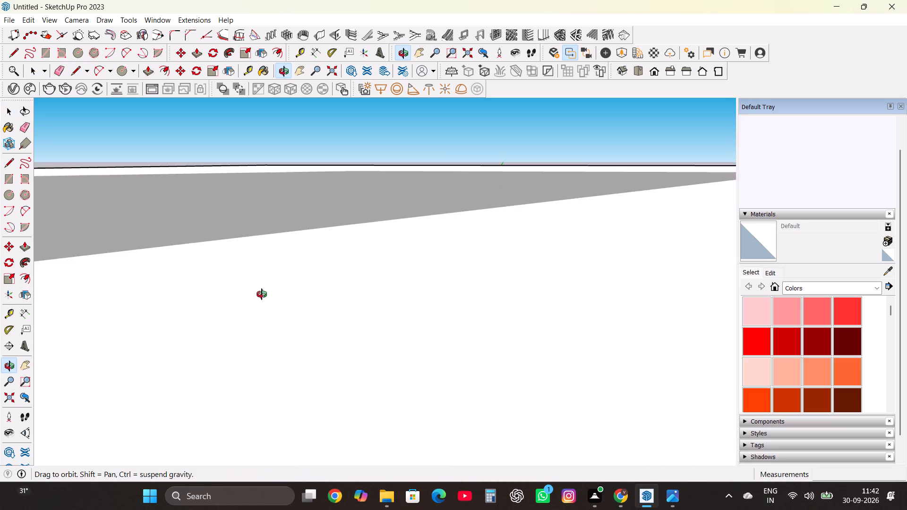
middle_click_drag(262, 294, 274, 271)
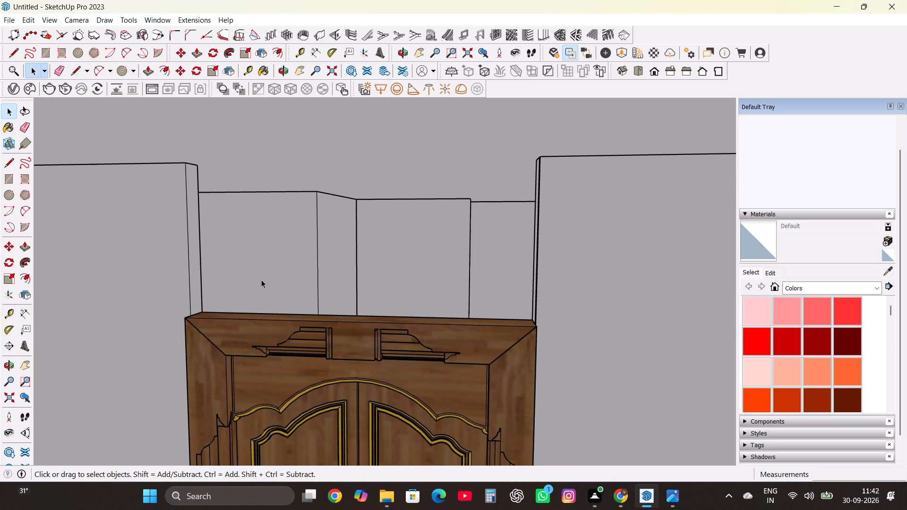
Draw a rectangle about 5' by 2' 3" filling the open gap above the upper-floor door frame.
key("r")
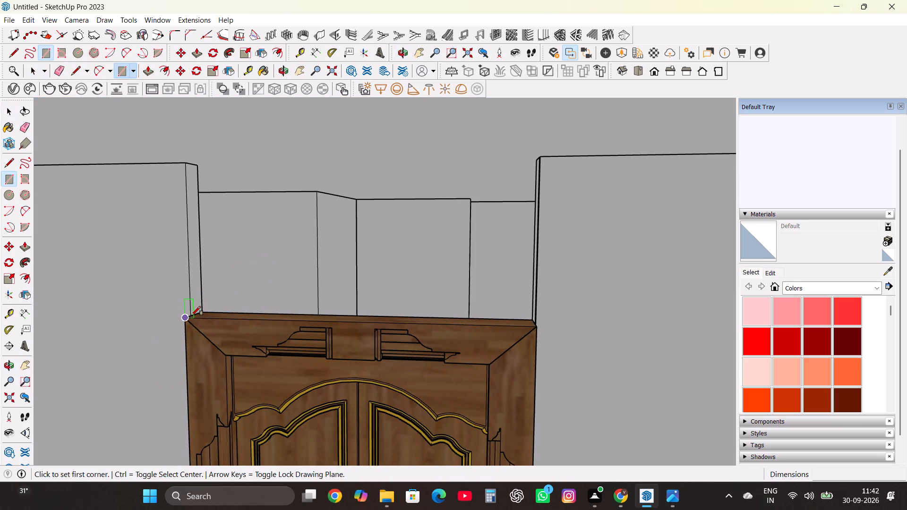
scroll(196, 303, "up", 4)
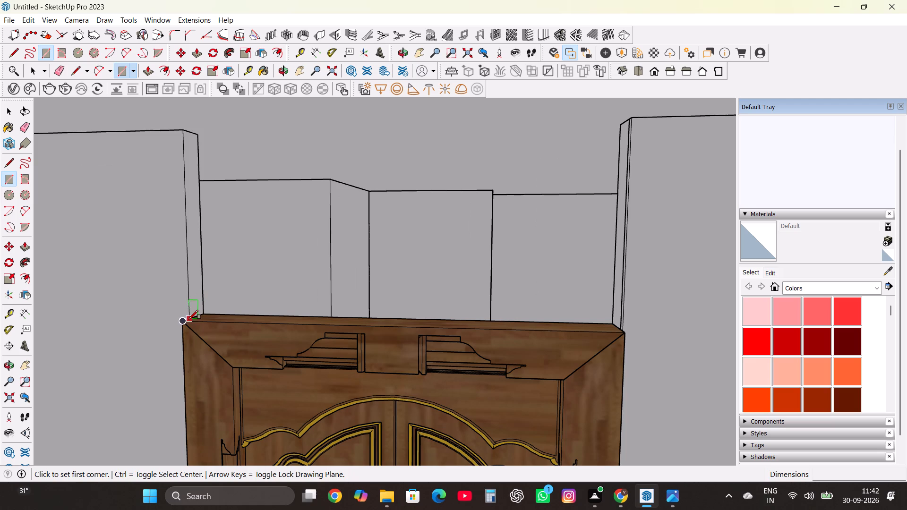
left_click(181, 130)
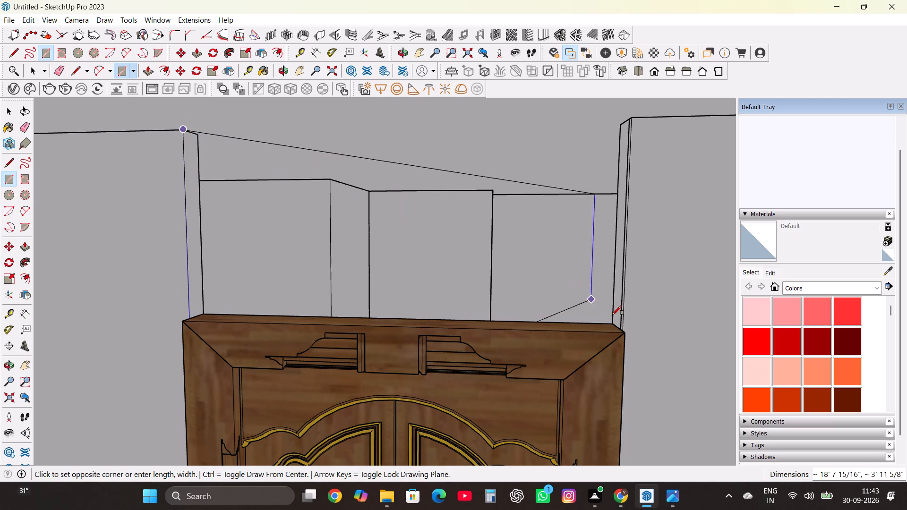
left_click(623, 329)
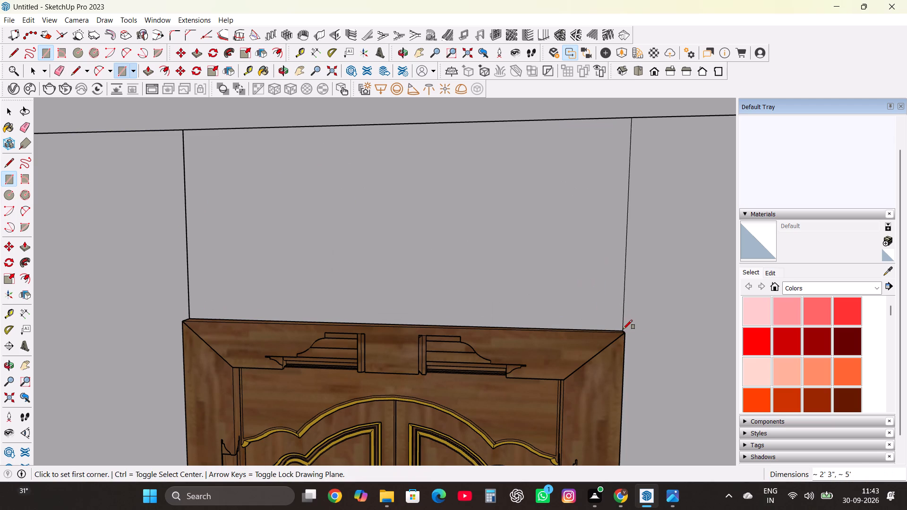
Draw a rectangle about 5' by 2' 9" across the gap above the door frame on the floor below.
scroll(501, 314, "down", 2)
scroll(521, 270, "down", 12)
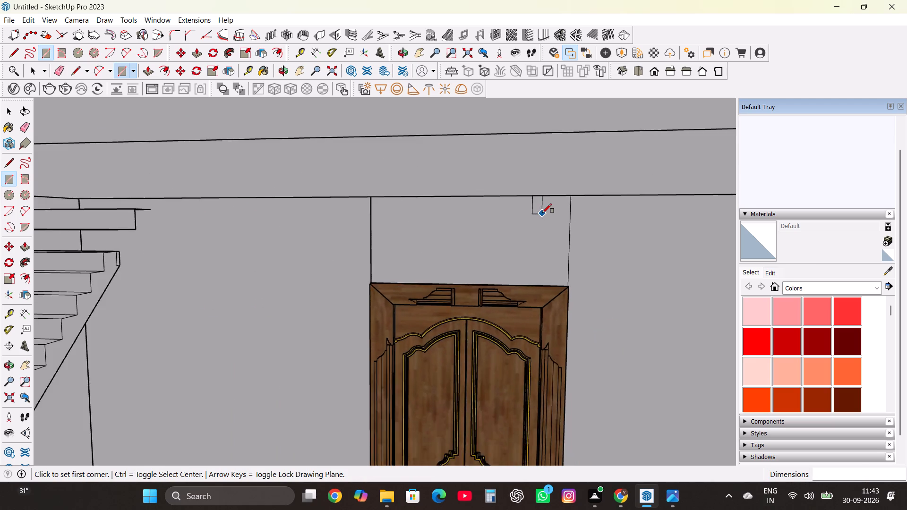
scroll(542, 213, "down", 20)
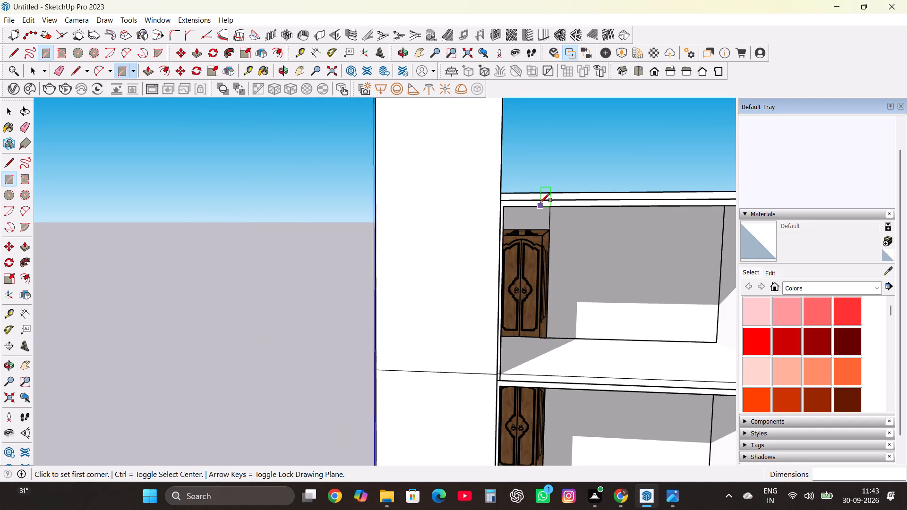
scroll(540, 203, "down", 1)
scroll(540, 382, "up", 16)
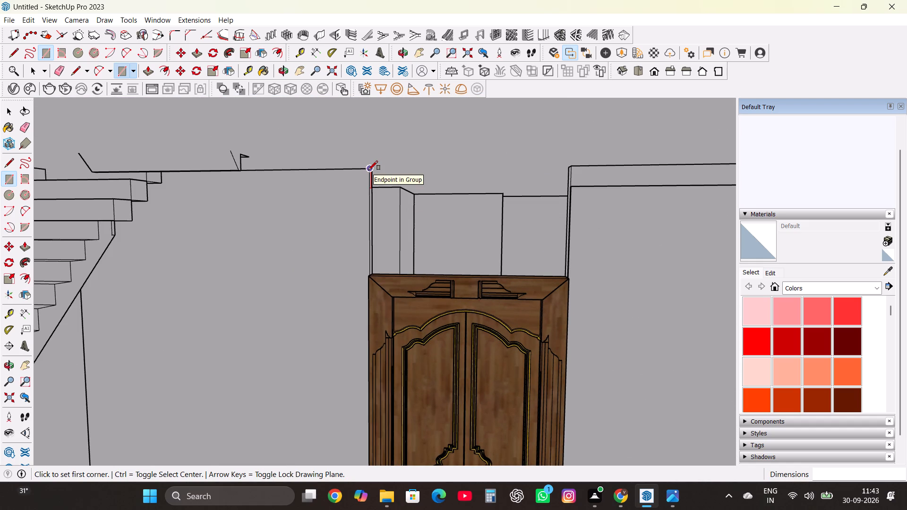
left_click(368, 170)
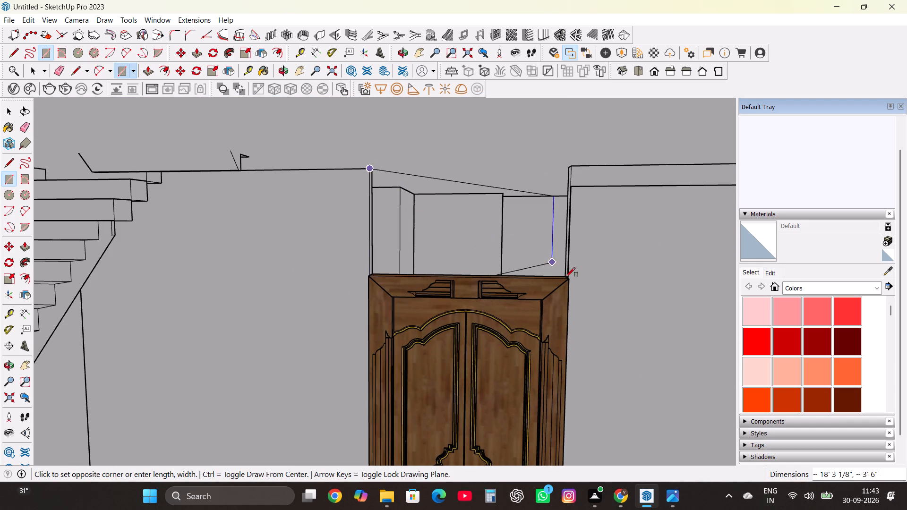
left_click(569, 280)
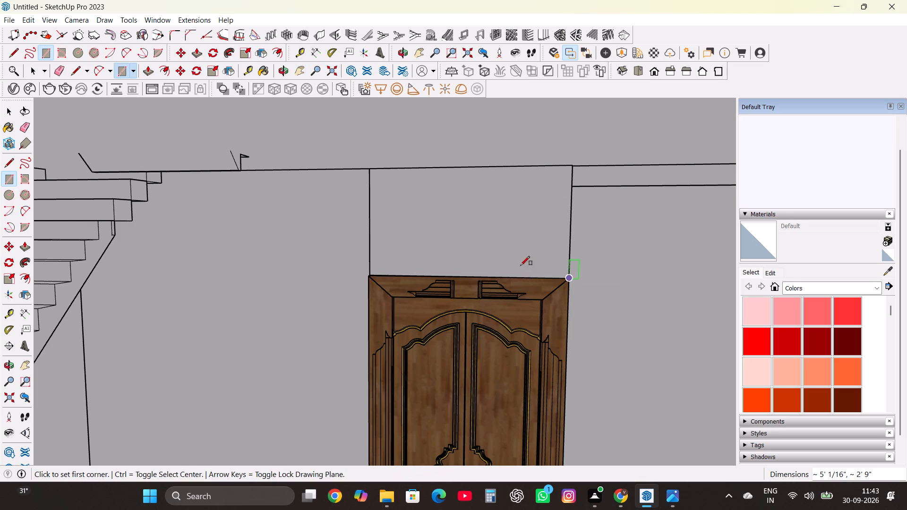
Examine the join between the new panel above the lower door and the adjoining wall from several angles.
key("space")
middle_click_drag(569, 182, 493, 204)
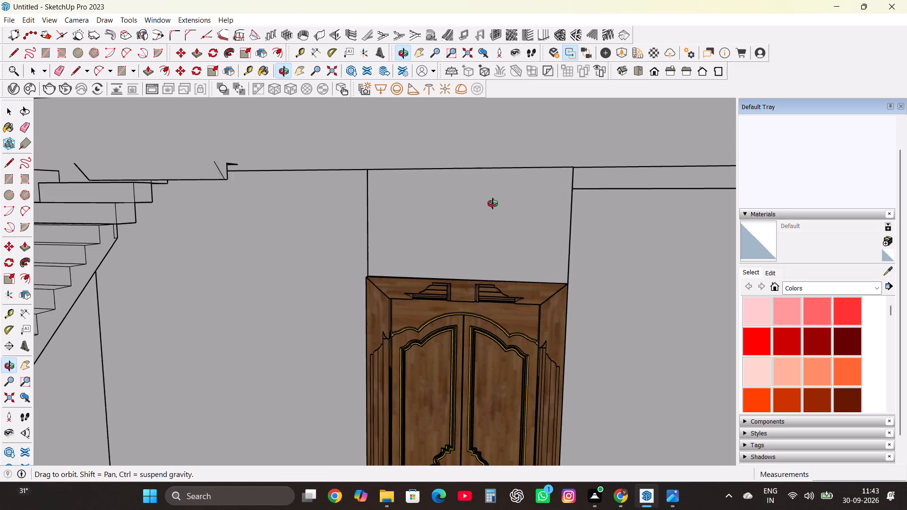
middle_click_drag(493, 204, 524, 182)
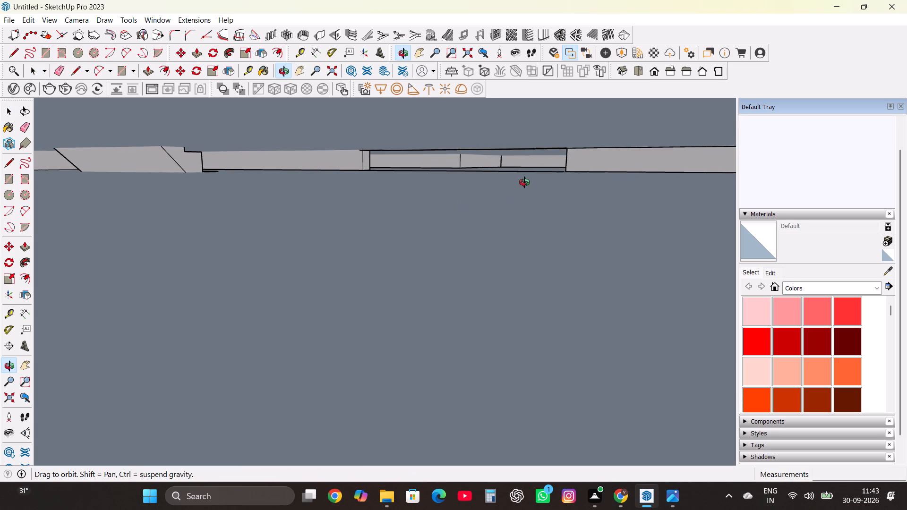
middle_click_drag(524, 182, 527, 166)
scroll(573, 161, "up", 8)
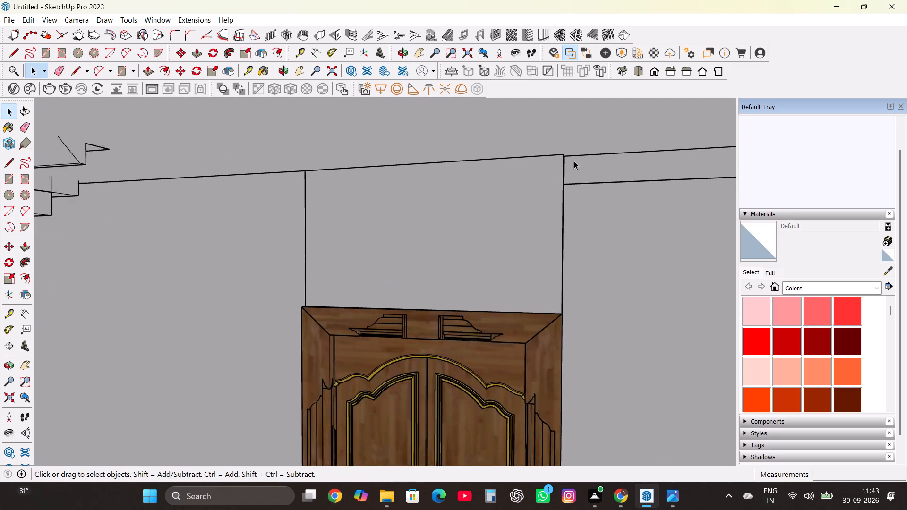
scroll(574, 161, "up", 3)
middle_click_drag(579, 161, 508, 170)
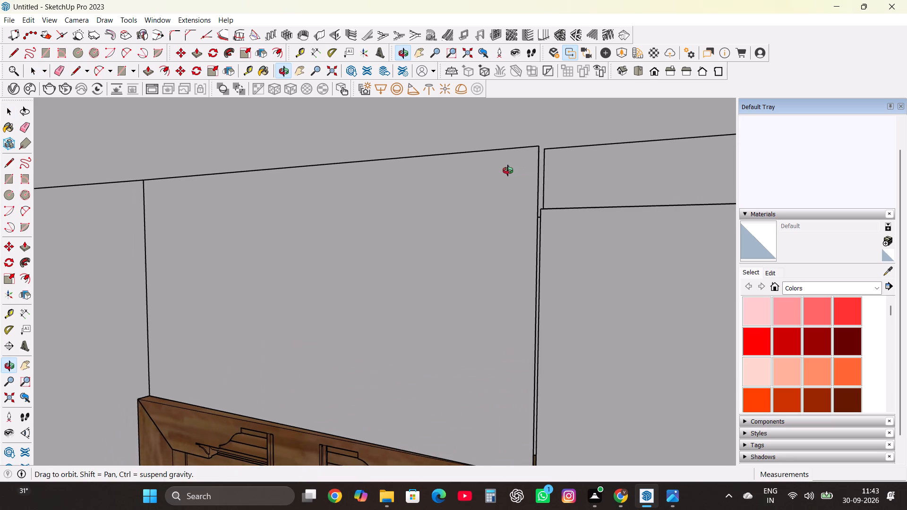
middle_click_drag(508, 170, 443, 186)
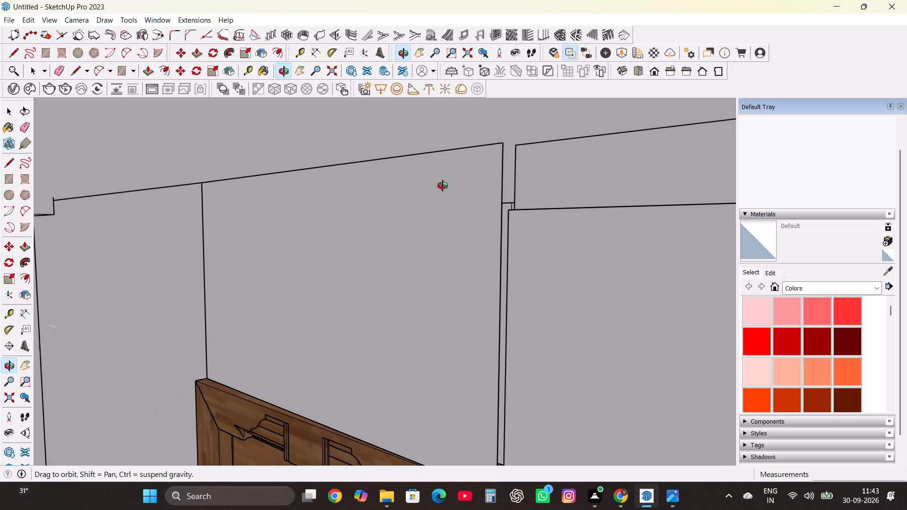
middle_click_drag(443, 186, 424, 196)
scroll(433, 177, "down", 4)
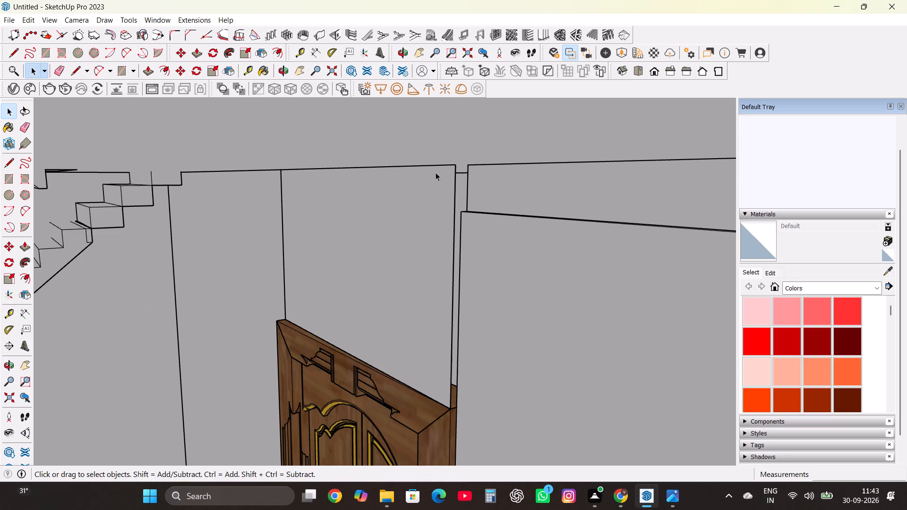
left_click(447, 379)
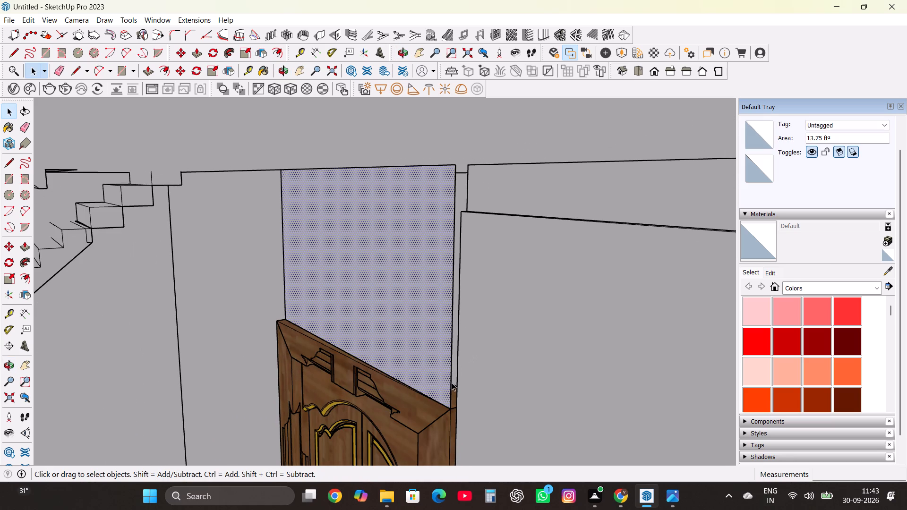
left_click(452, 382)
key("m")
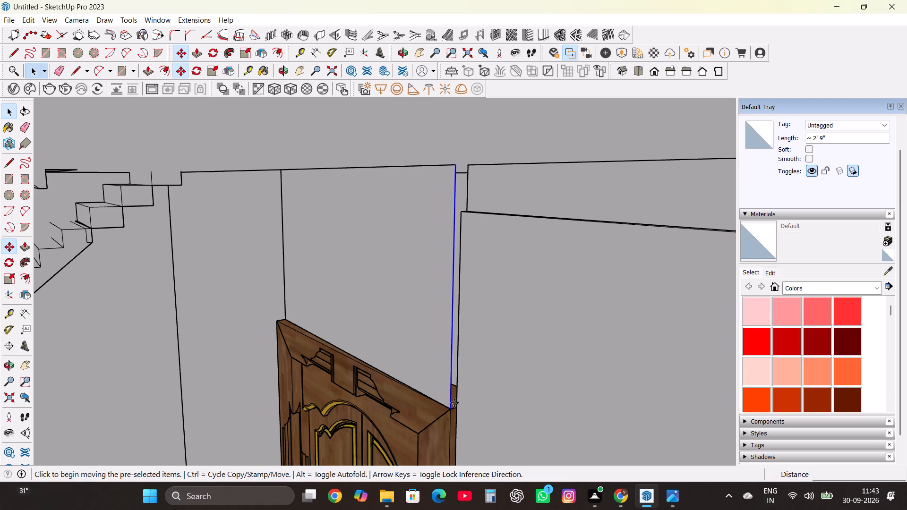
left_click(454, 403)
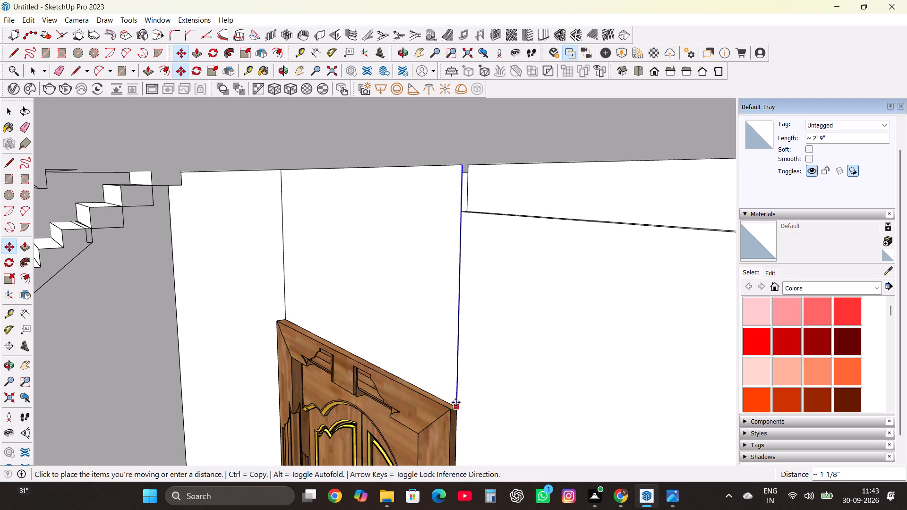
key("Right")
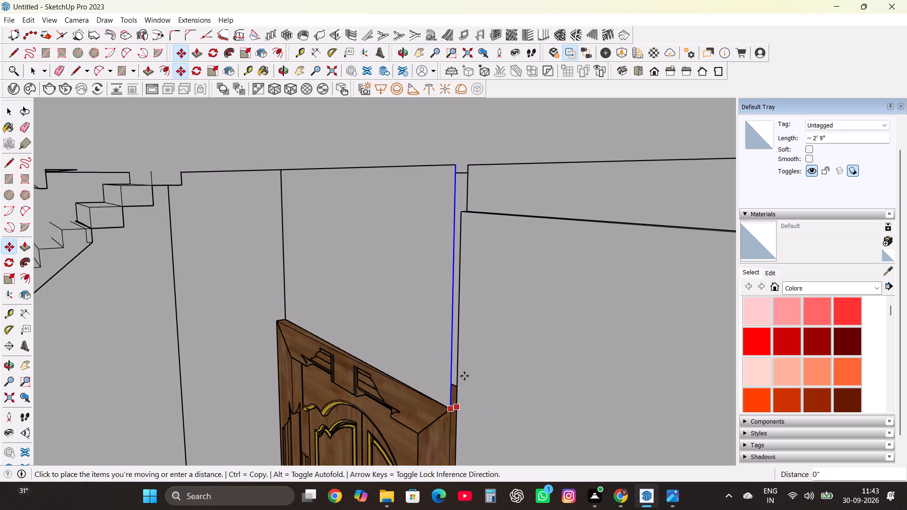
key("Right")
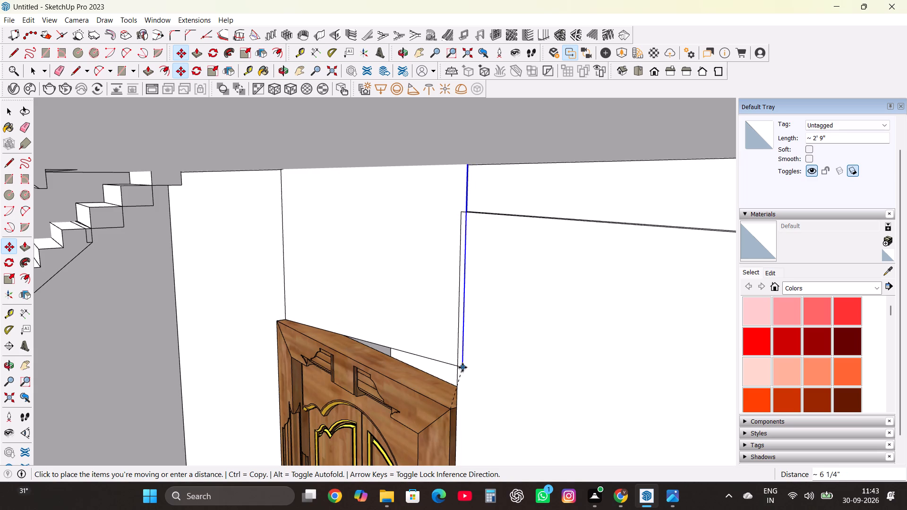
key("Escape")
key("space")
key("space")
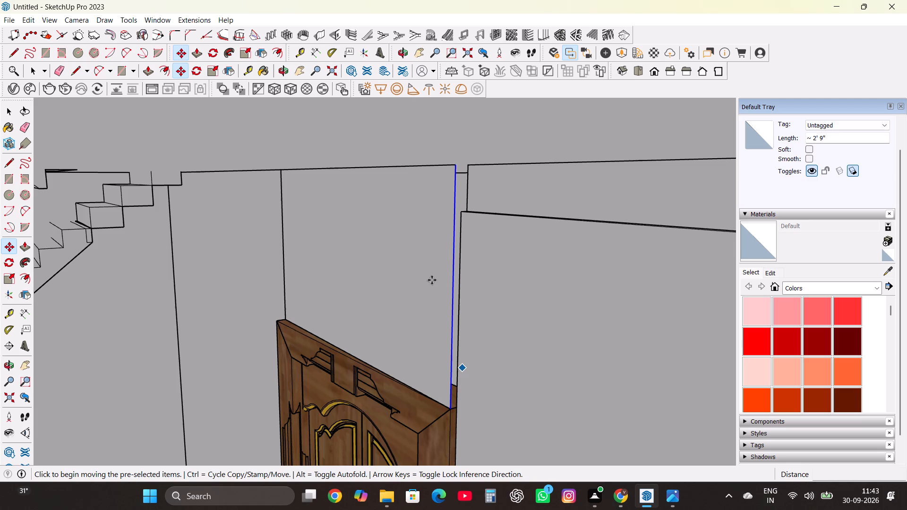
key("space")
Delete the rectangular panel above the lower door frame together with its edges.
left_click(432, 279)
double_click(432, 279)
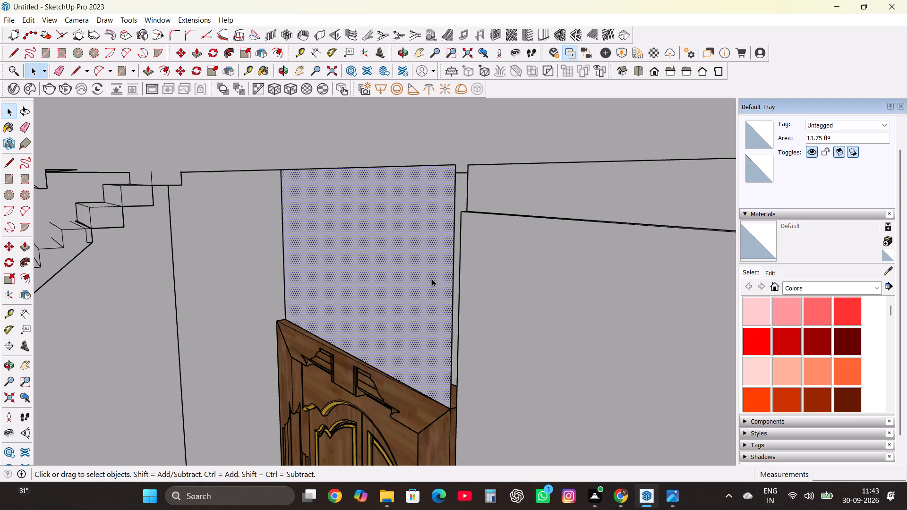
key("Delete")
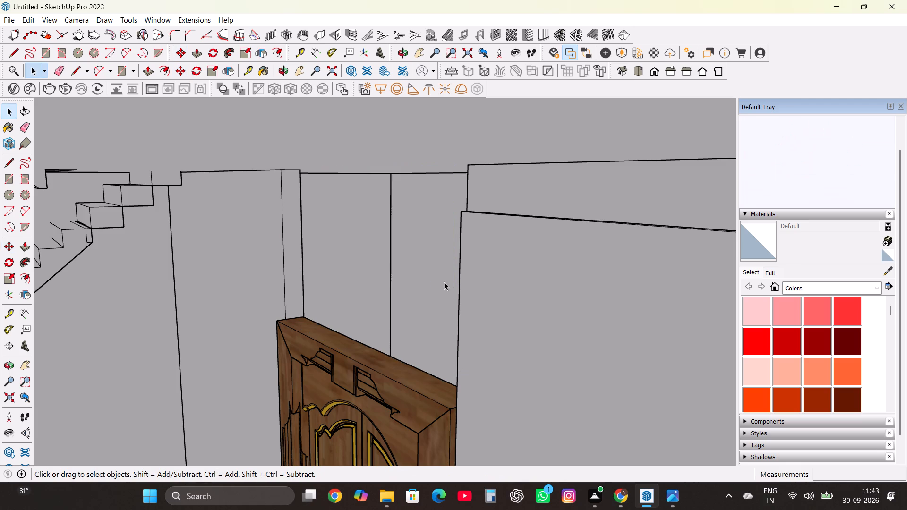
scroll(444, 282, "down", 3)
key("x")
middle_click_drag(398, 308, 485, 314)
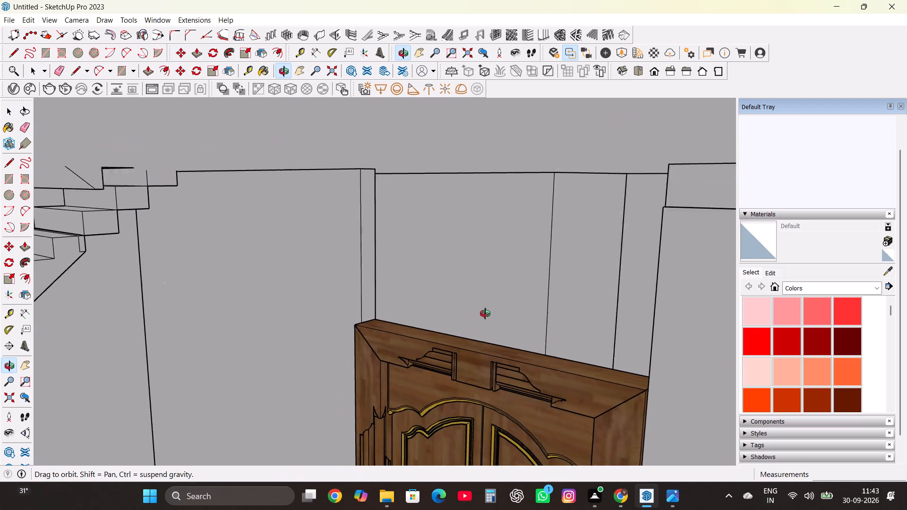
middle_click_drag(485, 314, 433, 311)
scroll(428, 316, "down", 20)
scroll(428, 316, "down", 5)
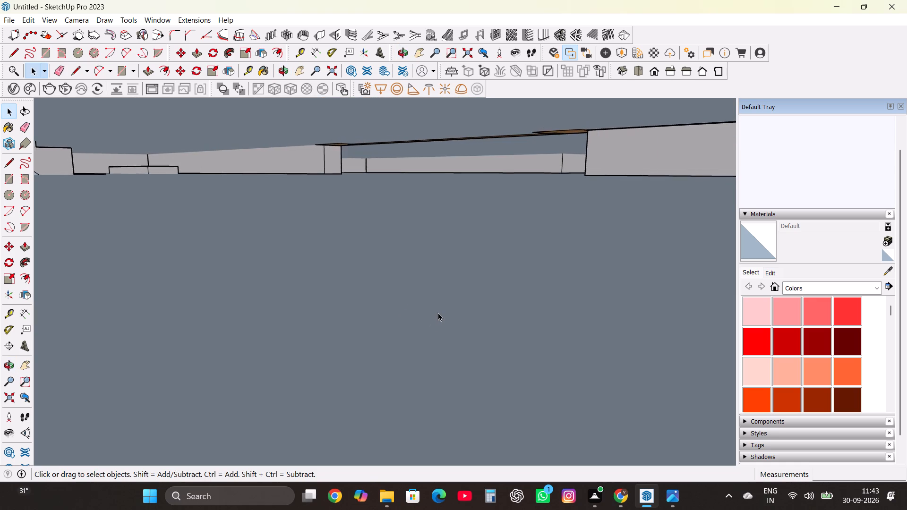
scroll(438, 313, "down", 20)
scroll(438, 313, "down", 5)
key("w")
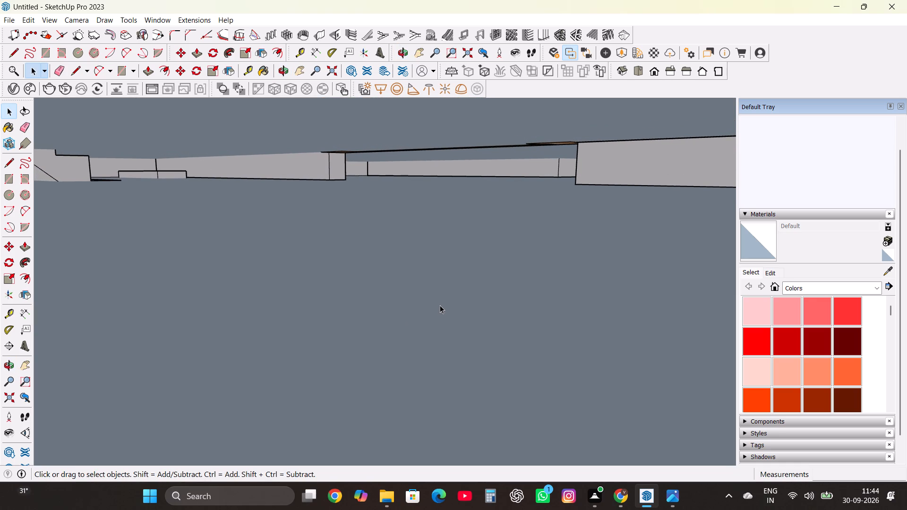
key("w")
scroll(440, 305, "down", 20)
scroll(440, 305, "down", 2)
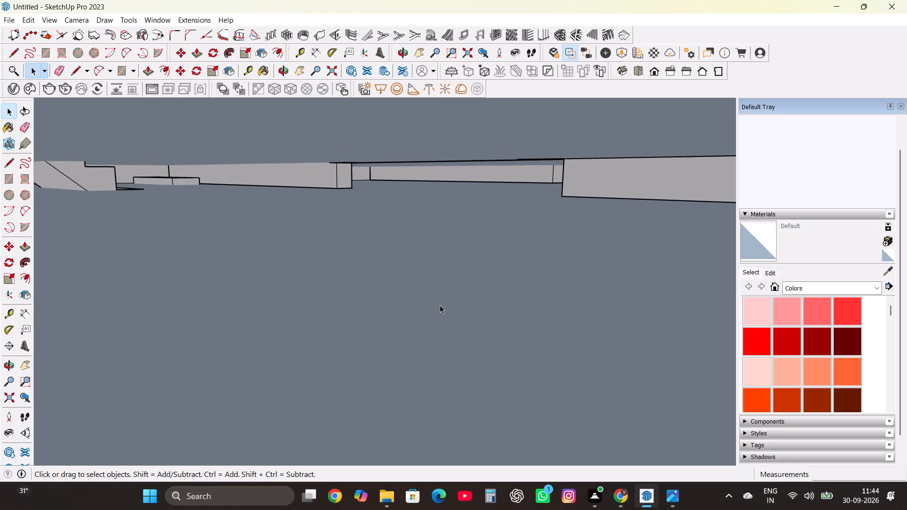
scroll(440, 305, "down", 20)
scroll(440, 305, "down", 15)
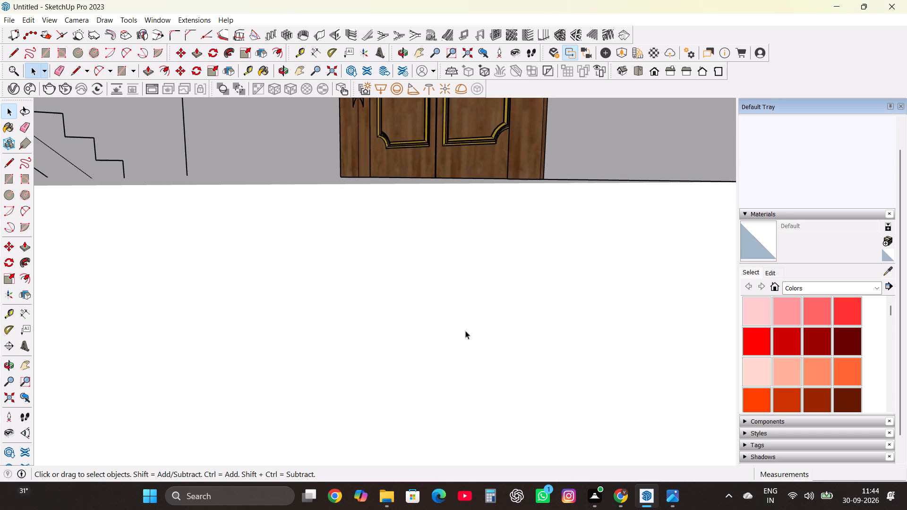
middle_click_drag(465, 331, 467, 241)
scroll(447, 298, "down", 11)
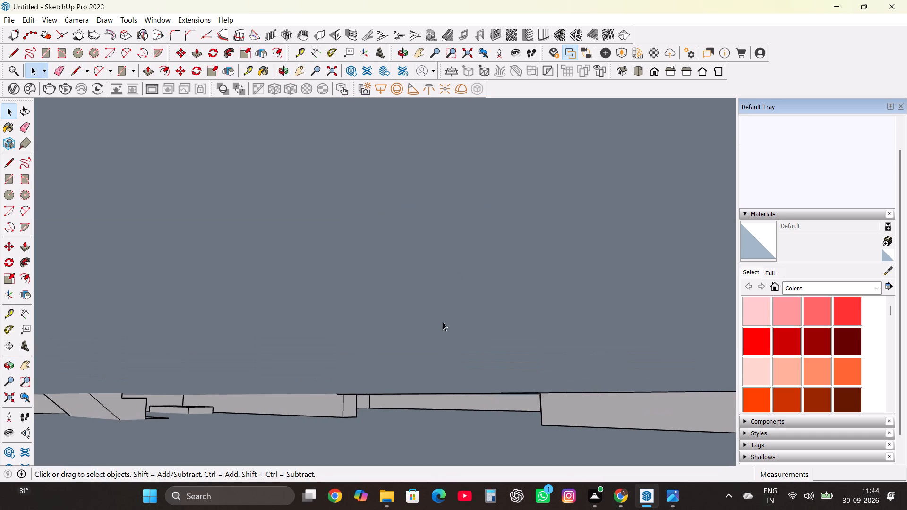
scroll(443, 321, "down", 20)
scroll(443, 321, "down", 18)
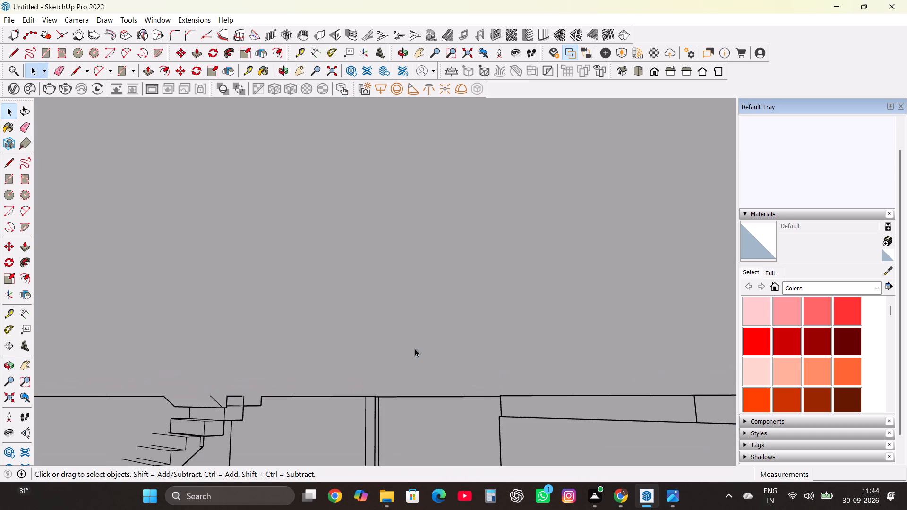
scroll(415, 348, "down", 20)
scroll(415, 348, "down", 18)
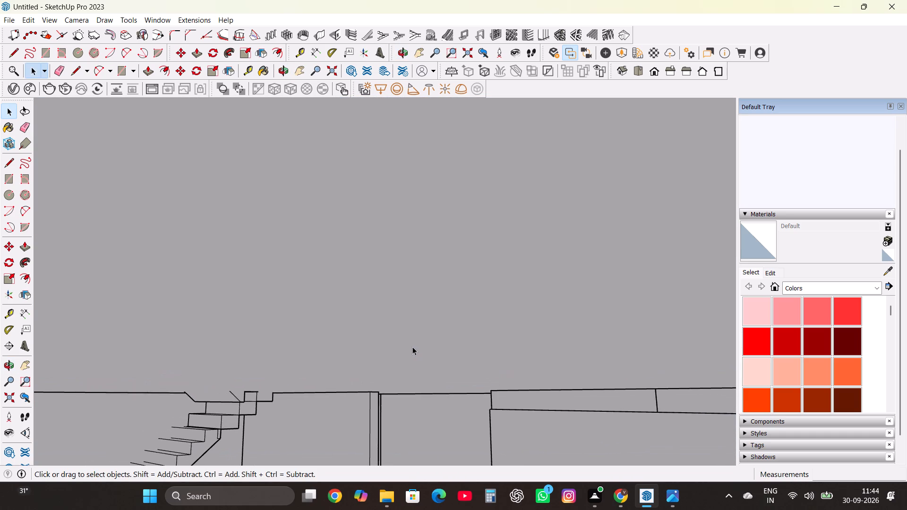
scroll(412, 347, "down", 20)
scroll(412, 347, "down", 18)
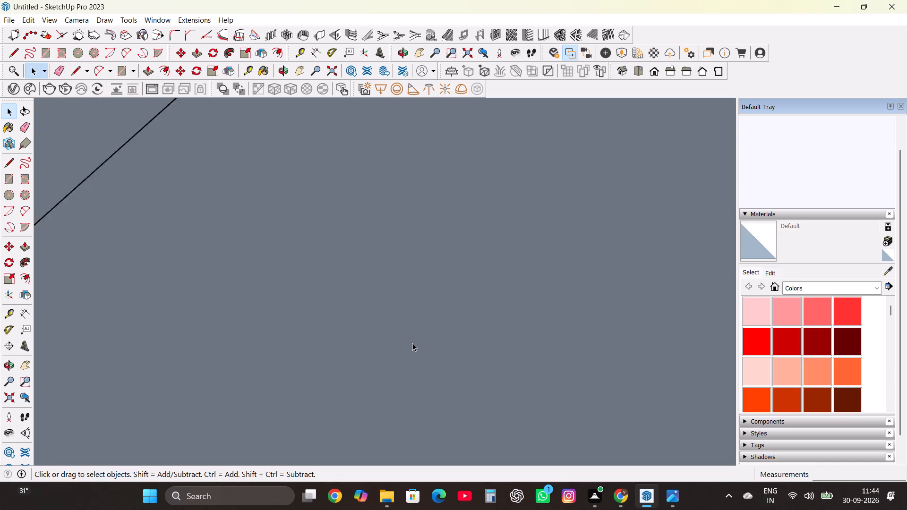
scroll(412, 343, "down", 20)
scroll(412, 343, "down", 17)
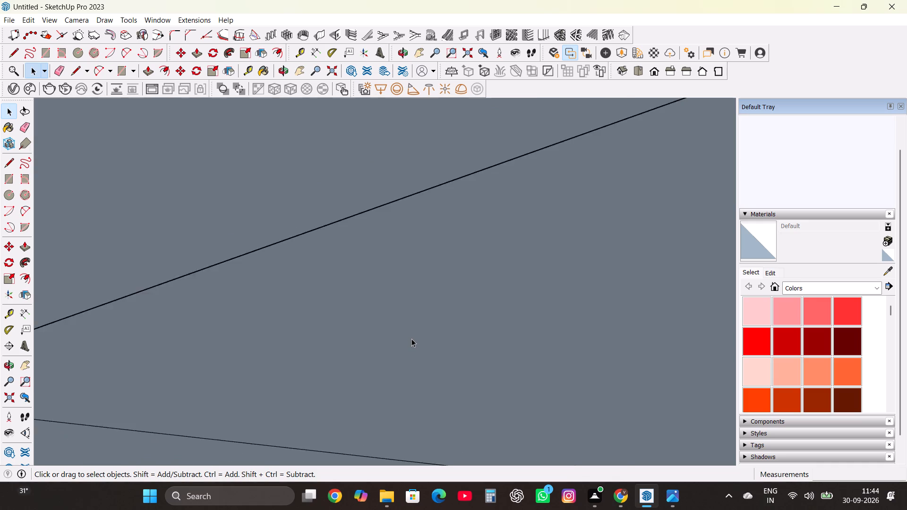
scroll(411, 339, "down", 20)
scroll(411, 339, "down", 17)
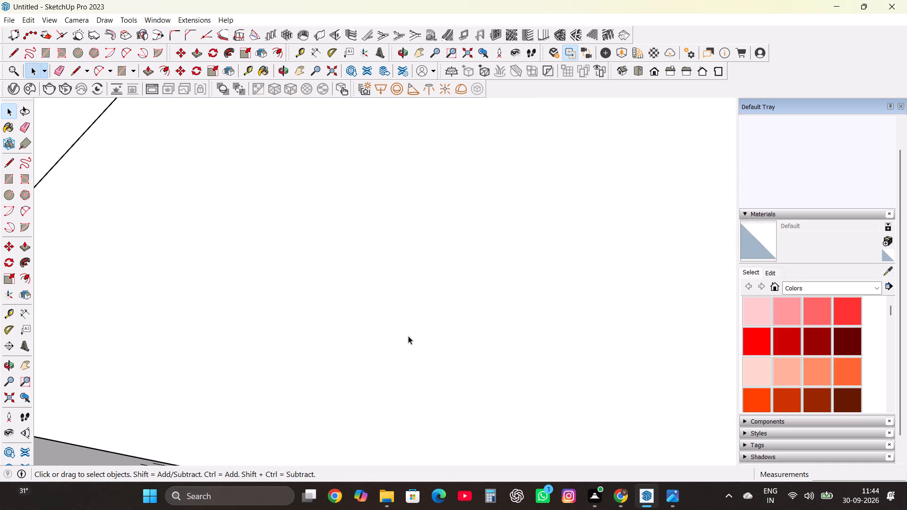
Examine the open gap above the lower door frame and its adjoining walls from several angles and distances.
scroll(408, 336, "down", 20)
scroll(408, 336, "down", 17)
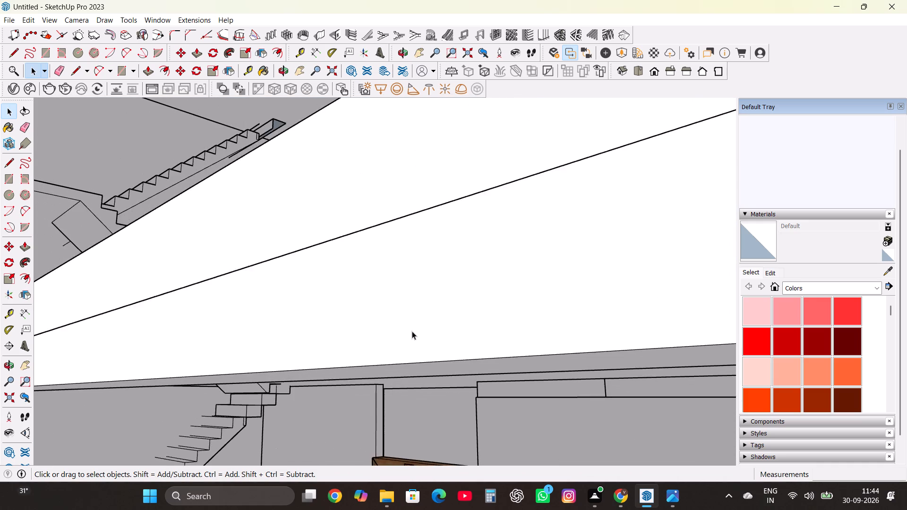
scroll(412, 331, "down", 20)
scroll(412, 331, "down", 17)
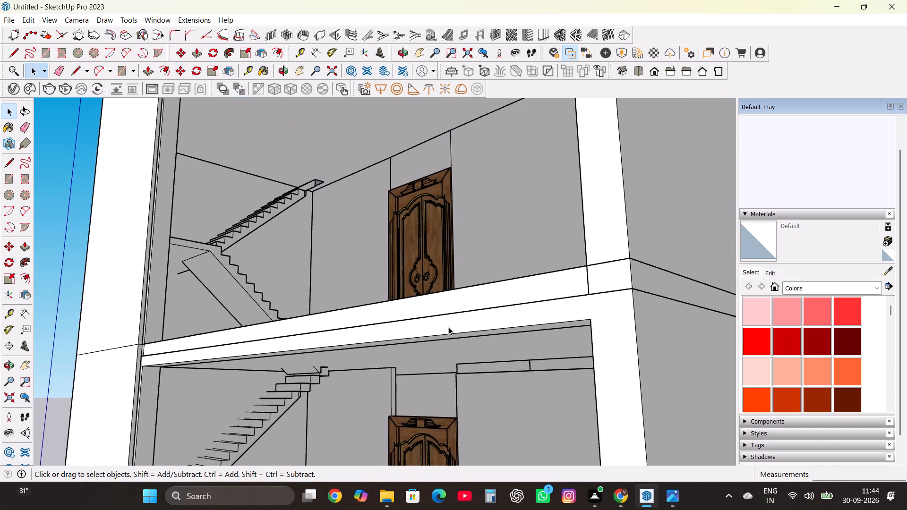
scroll(448, 327, "down", 13)
double_click(556, 175)
middle_click_drag(424, 300, 432, 310)
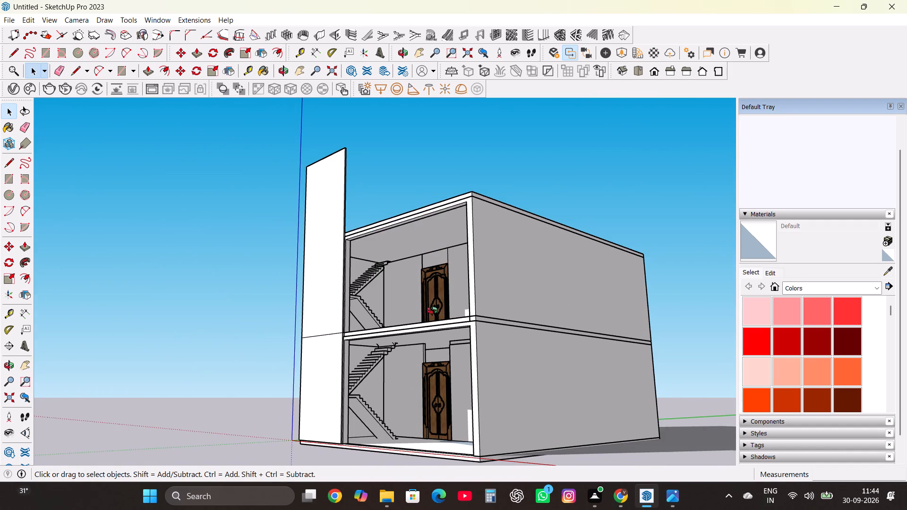
middle_click_drag(432, 310, 562, 276)
scroll(458, 347, "up", 12)
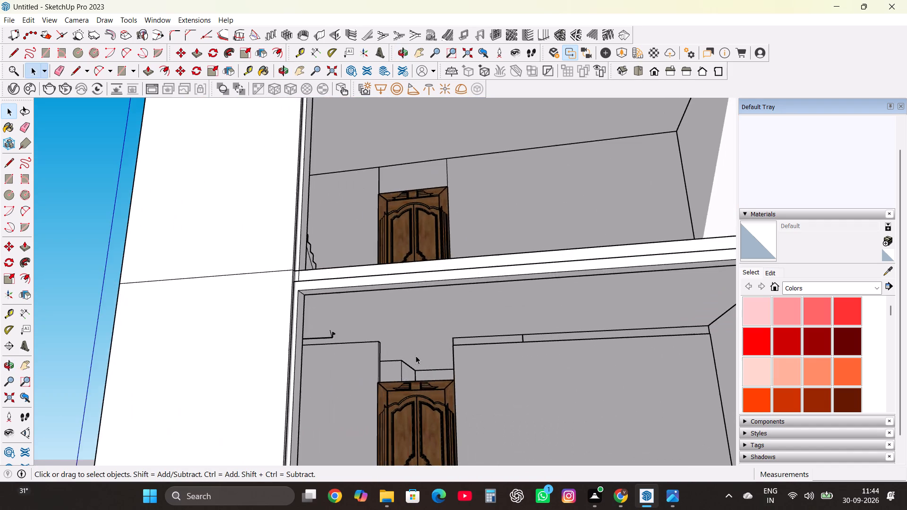
scroll(416, 356, "up", 6)
middle_click_drag(371, 374, 426, 430)
middle_click_drag(426, 430, 430, 428)
middle_click_drag(431, 427, 437, 401)
middle_click_drag(445, 379, 448, 373)
middle_click(449, 370)
middle_click_drag(450, 367, 453, 362)
middle_click(453, 360)
middle_click(454, 355)
middle_click(455, 354)
scroll(451, 306, "down", 4)
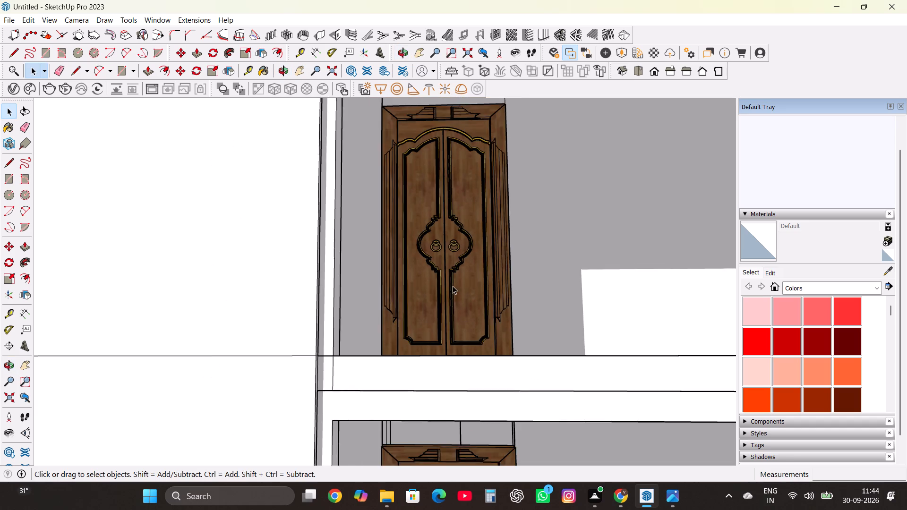
scroll(453, 286, "down", 3)
scroll(453, 378, "up", 9)
scroll(492, 393, "up", 3)
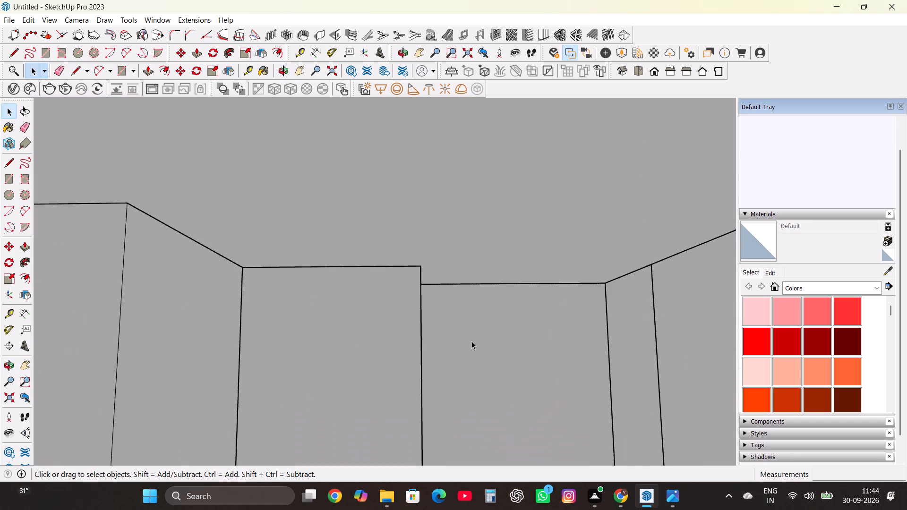
scroll(471, 340, "down", 6)
middle_click_drag(472, 386, 495, 395)
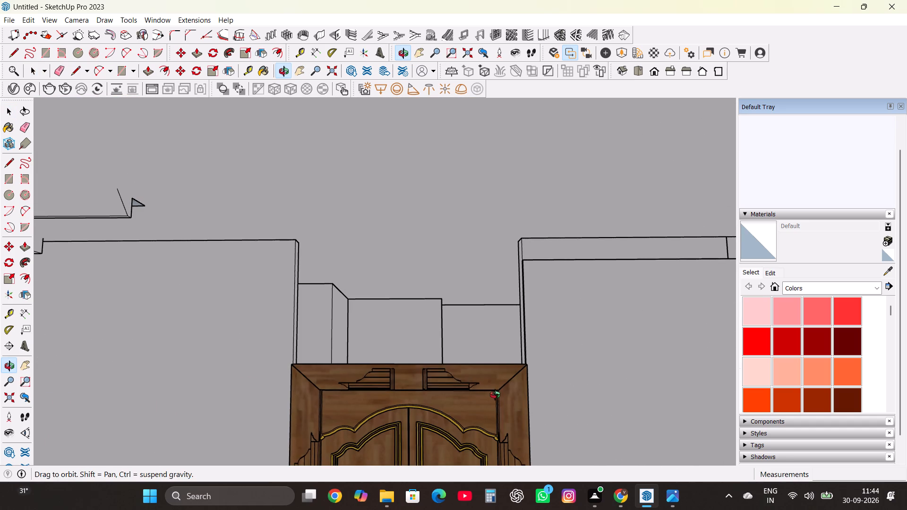
middle_click_drag(495, 395, 523, 414)
middle_click(523, 414)
middle_click(523, 416)
middle_click(524, 417)
middle_click(524, 417)
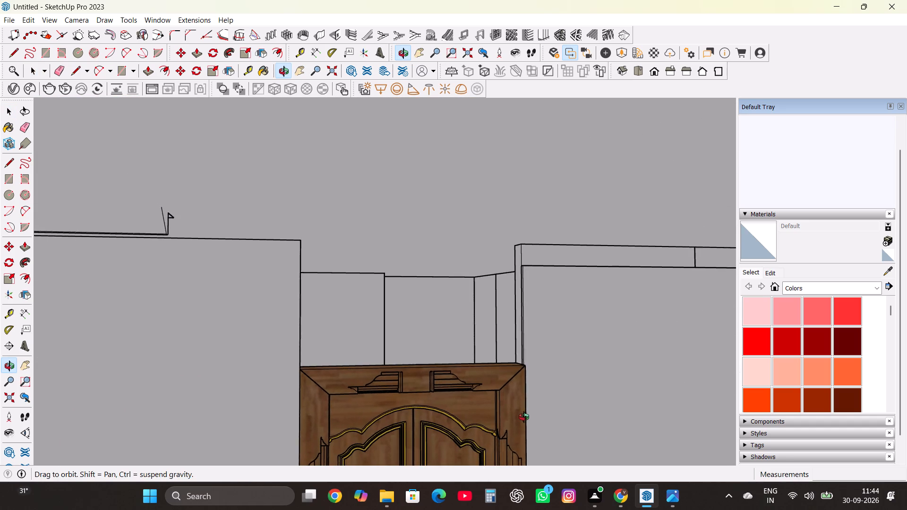
middle_click(524, 417)
scroll(527, 314, "up", 3)
scroll(524, 314, "down", 6)
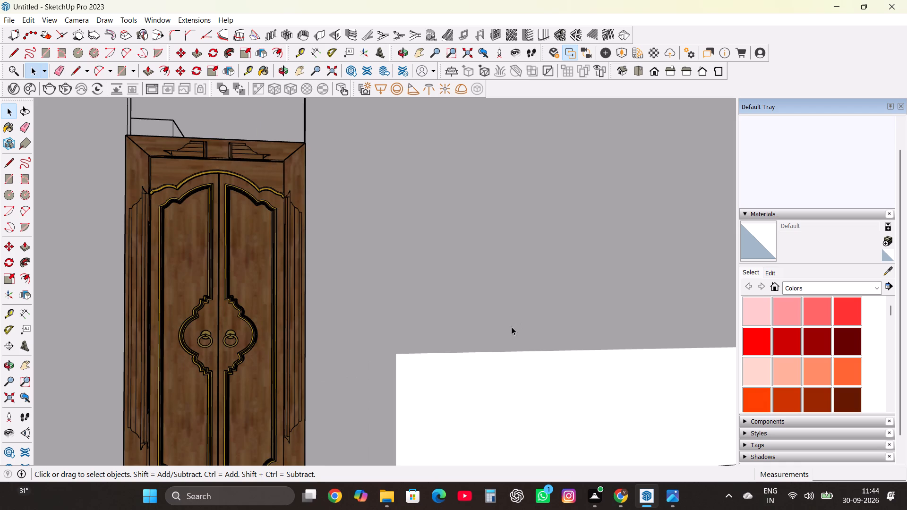
scroll(509, 335, "down", 3)
scroll(373, 172, "up", 1)
scroll(333, 157, "up", 6)
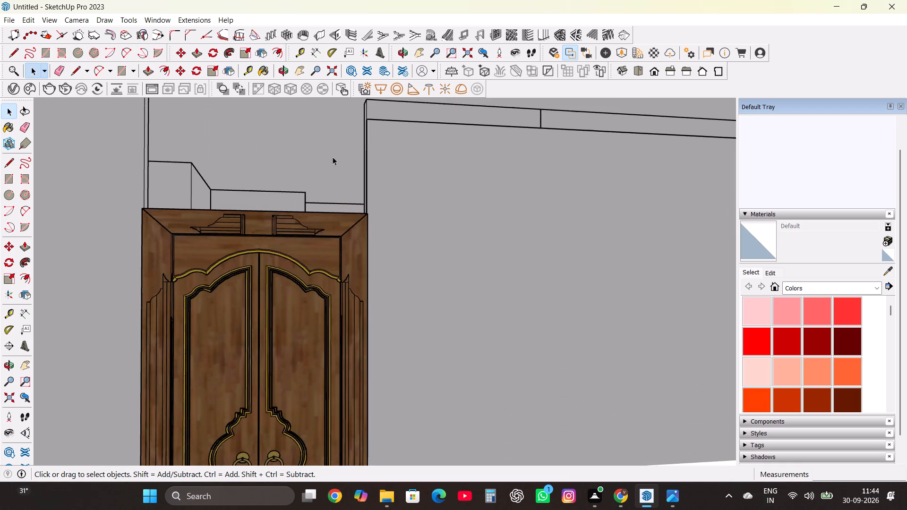
scroll(332, 161, "up", 3)
middle_click_drag(382, 273, 410, 309)
scroll(453, 360, "down", 13)
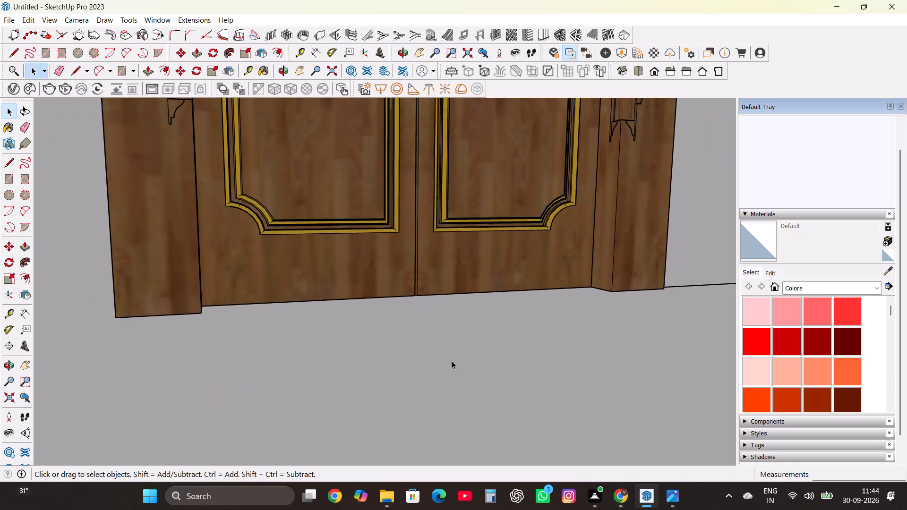
scroll(452, 361, "down", 15)
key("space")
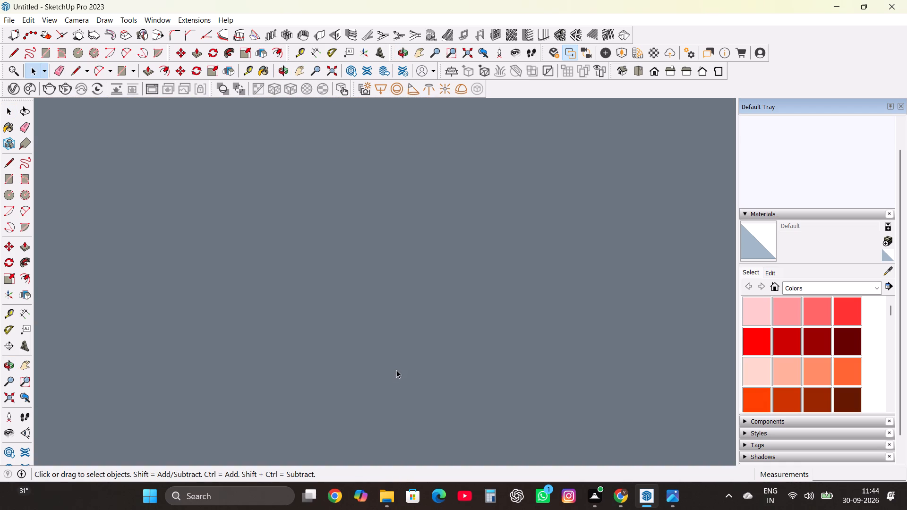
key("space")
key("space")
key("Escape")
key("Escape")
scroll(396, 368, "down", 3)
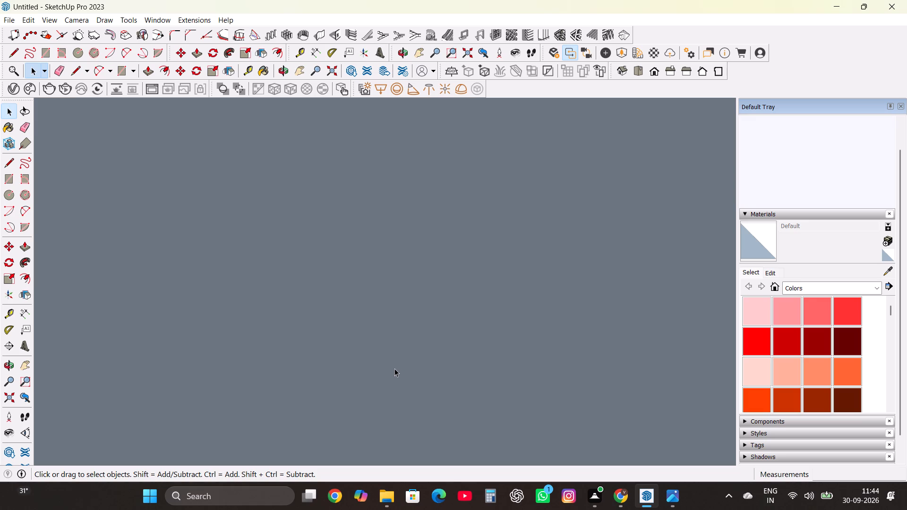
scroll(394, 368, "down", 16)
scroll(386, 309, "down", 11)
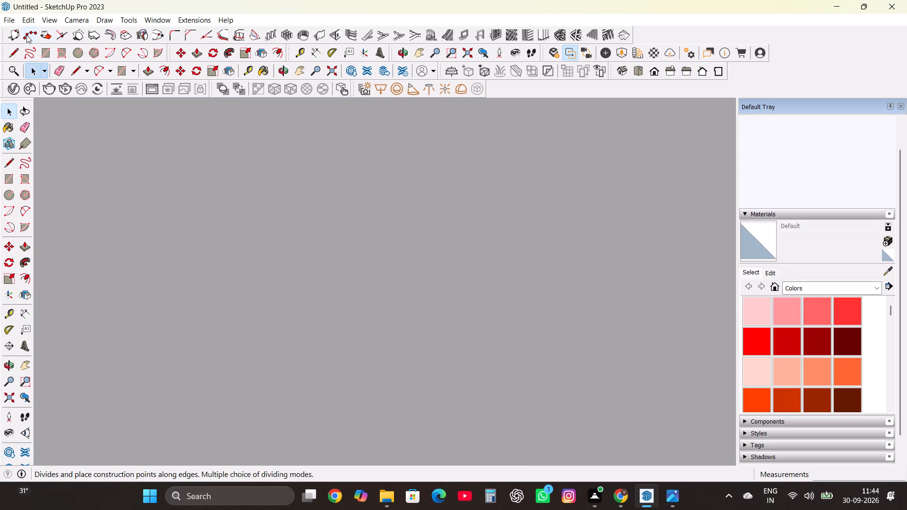
Save the model in the Downloads folder under the name "elevation".
left_click(15, 20)
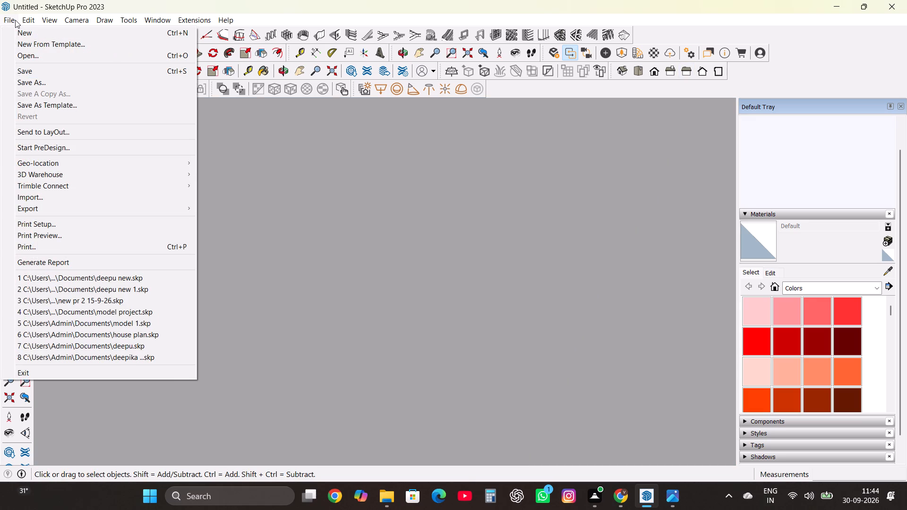
left_click(43, 82)
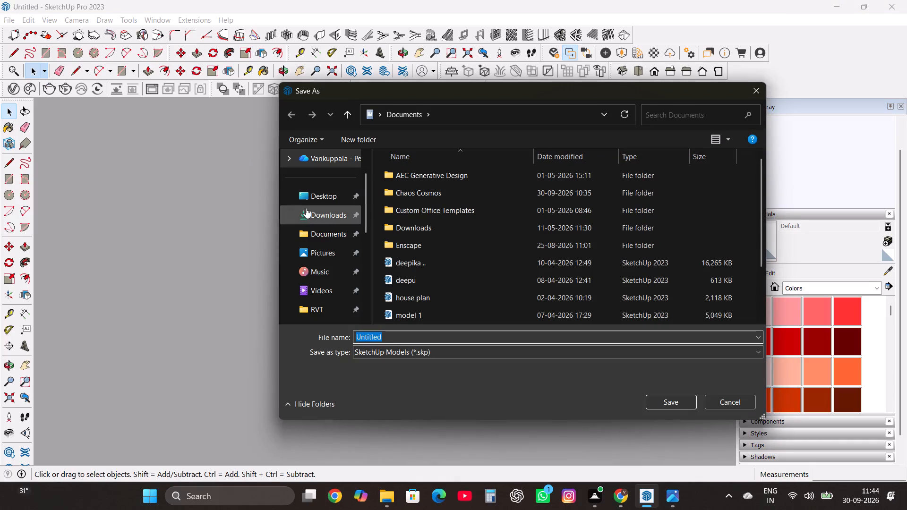
left_click(308, 212)
left_click(388, 355)
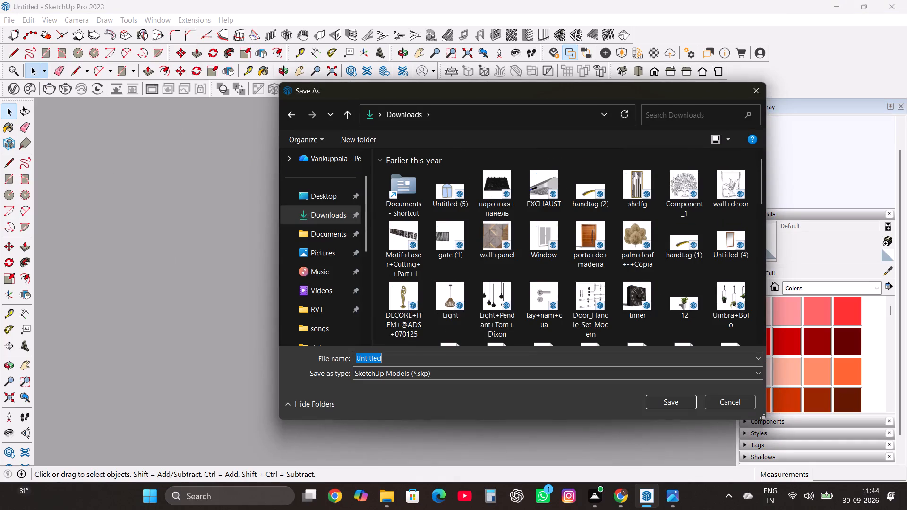
key("BackSpace")
type("elevation")
key("Return")
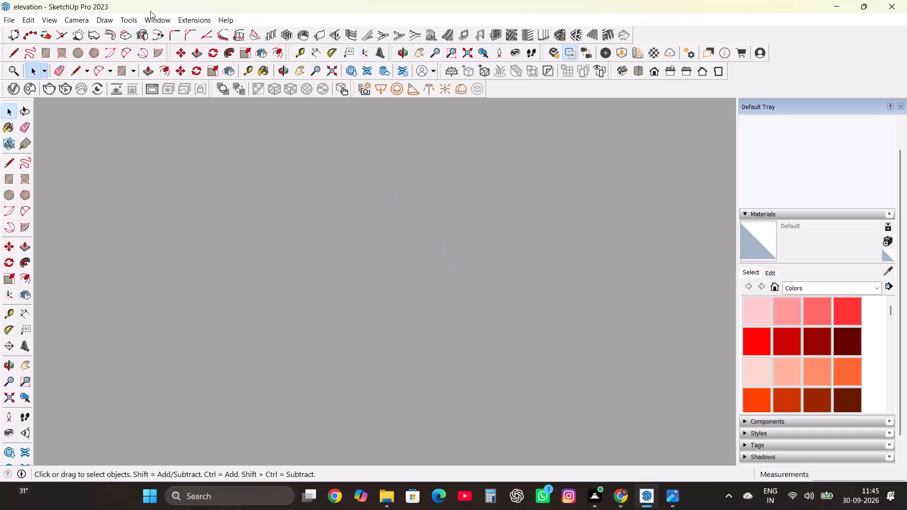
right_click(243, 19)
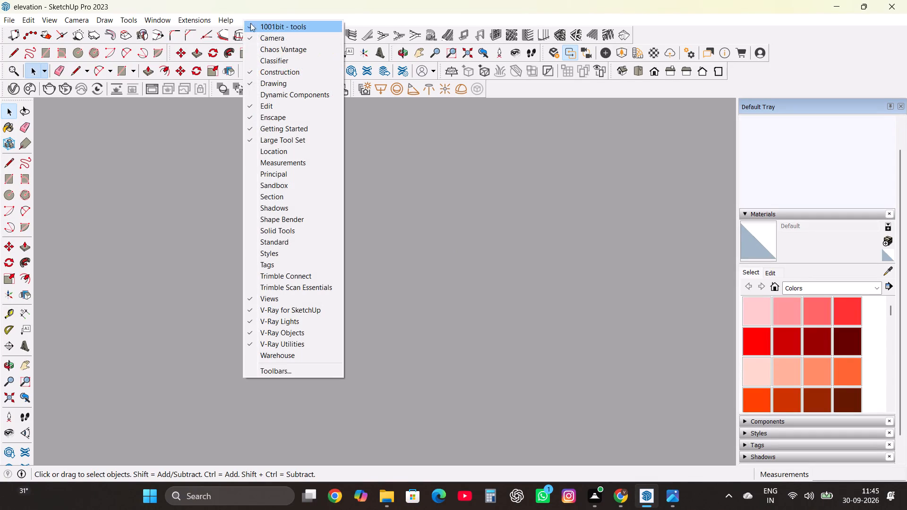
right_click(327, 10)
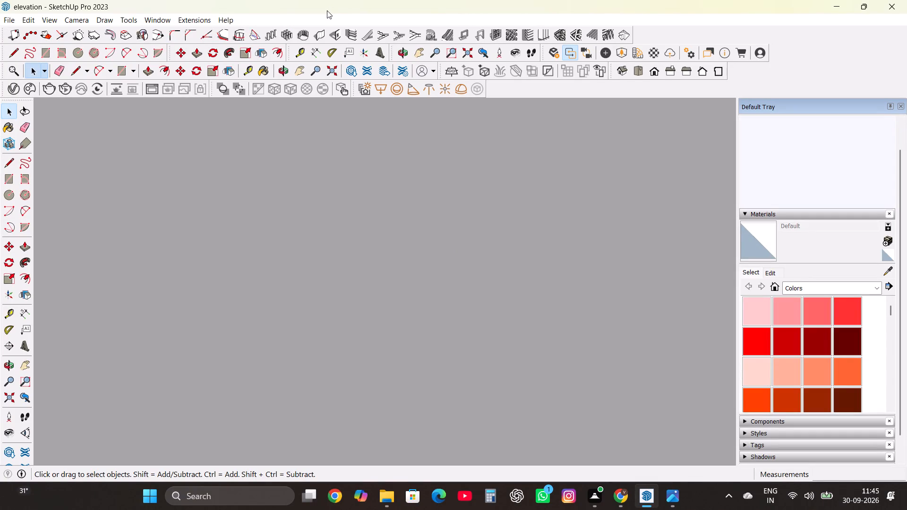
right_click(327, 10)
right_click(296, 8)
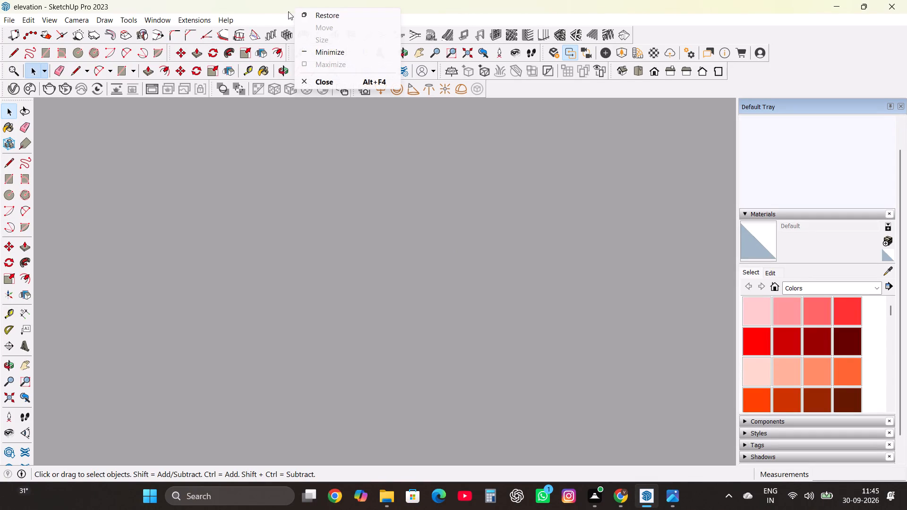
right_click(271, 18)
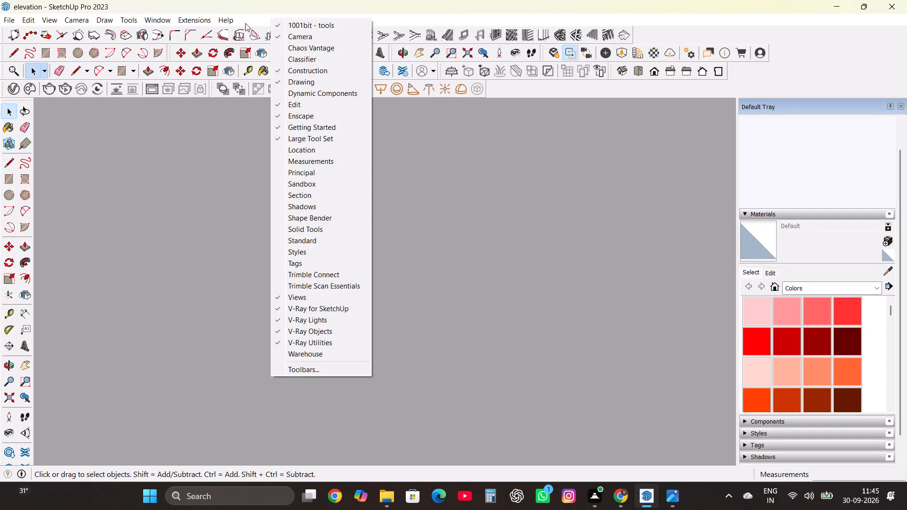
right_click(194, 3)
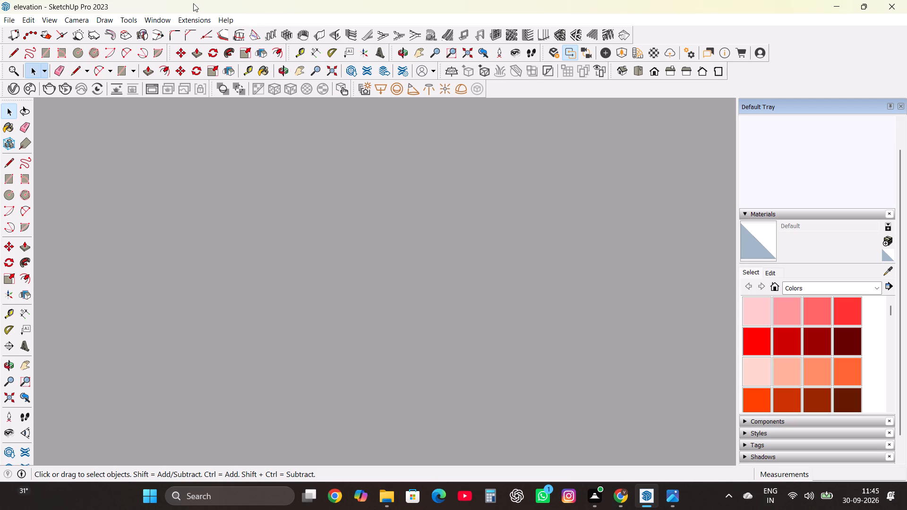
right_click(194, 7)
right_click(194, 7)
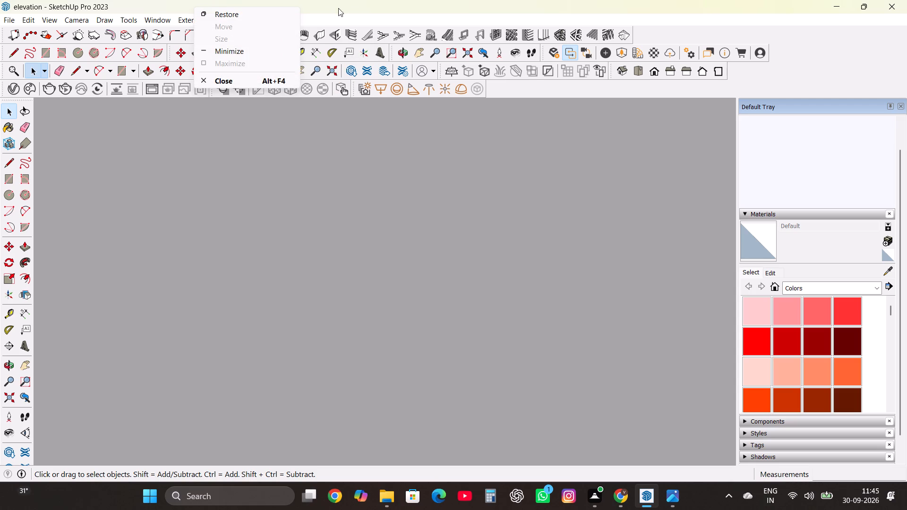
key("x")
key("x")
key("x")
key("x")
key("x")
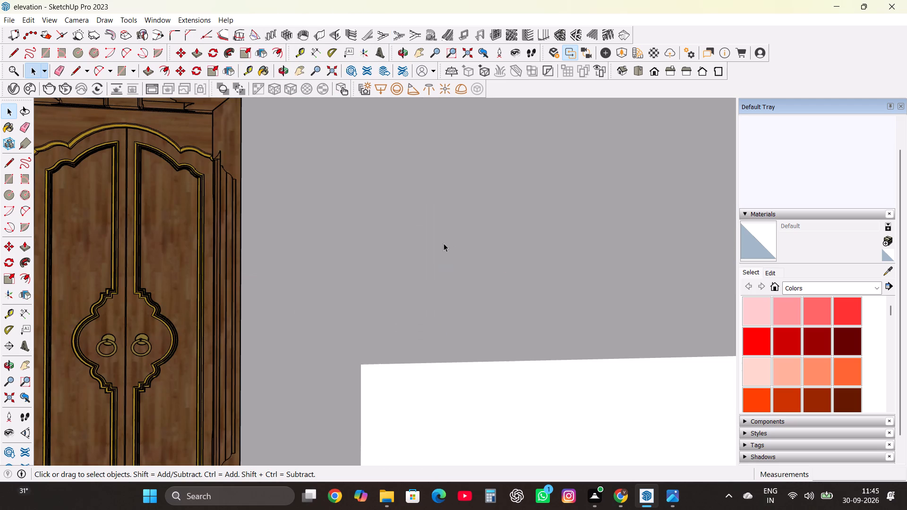
Draw a rectangle about 5' by 1' 1 3/16" across the top of the open gap above the lower door.
scroll(352, 260, "down", 7)
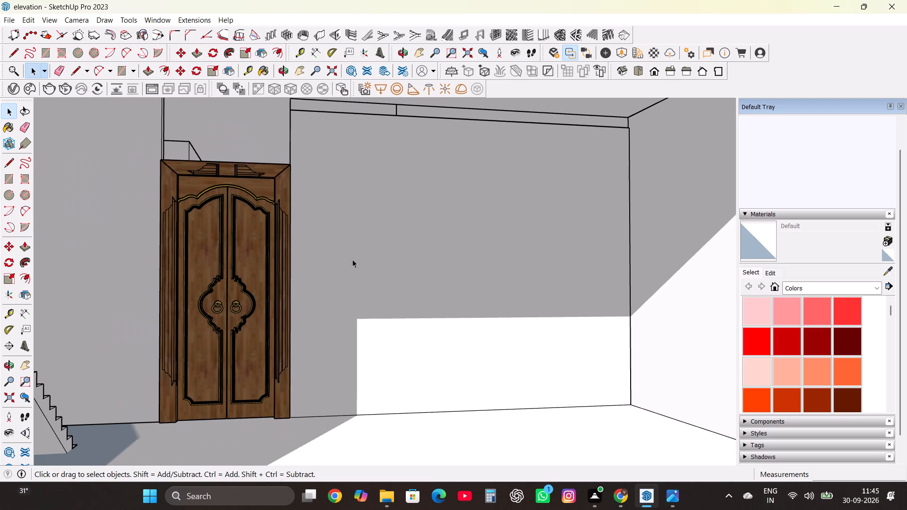
scroll(352, 259, "down", 6)
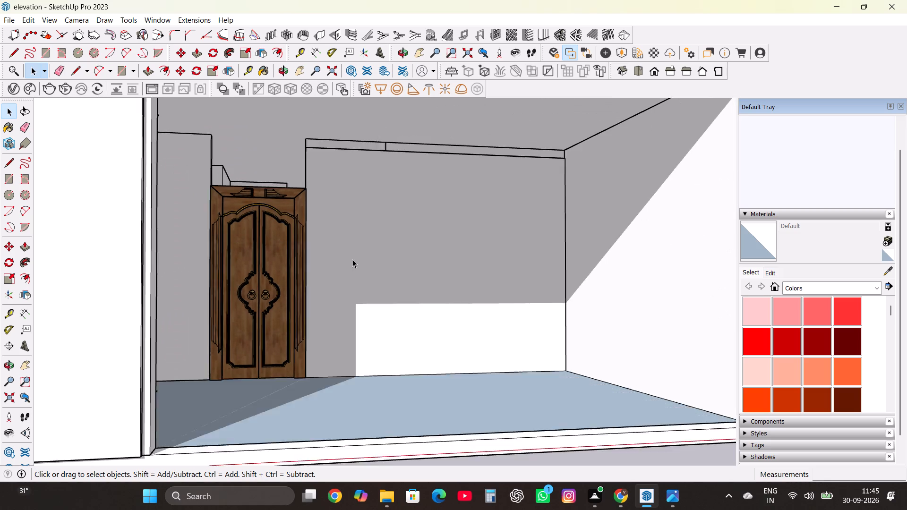
scroll(352, 259, "down", 6)
double_click(556, 190)
scroll(329, 221, "up", 2)
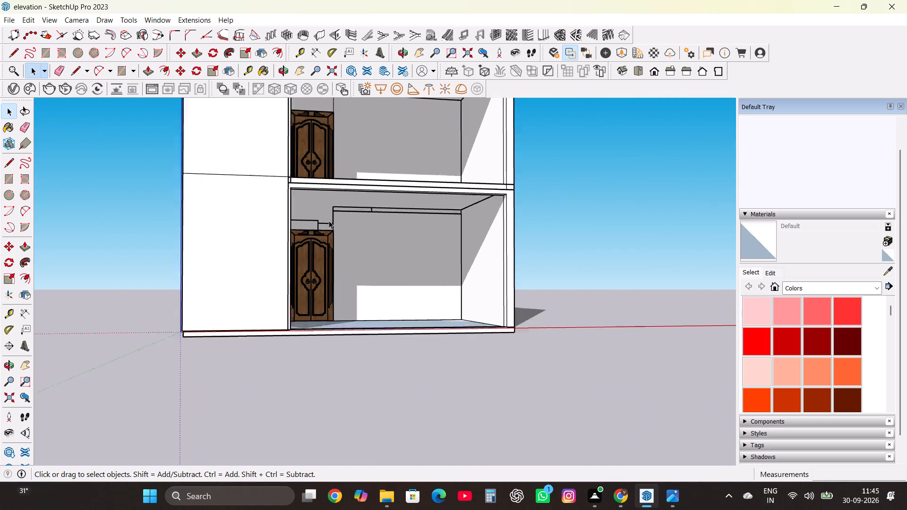
scroll(329, 221, "up", 9)
scroll(240, 236, "up", 3)
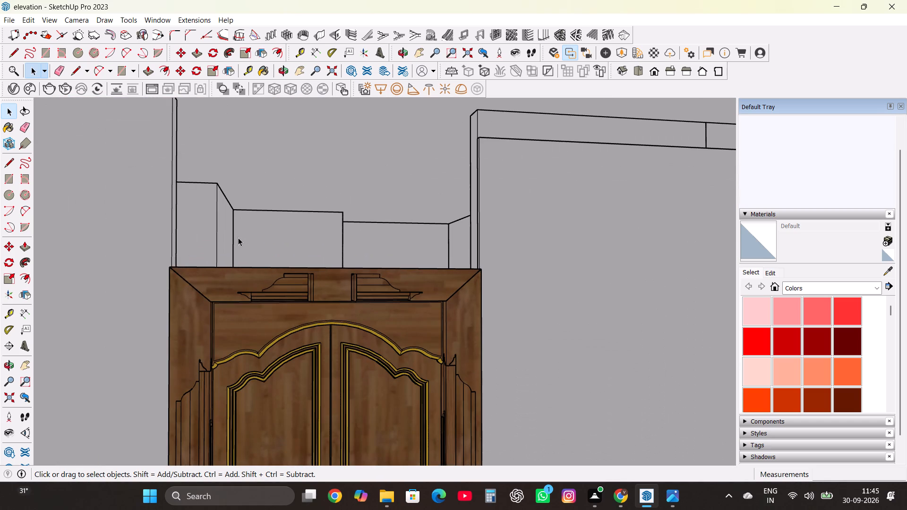
scroll(234, 240, "up", 3)
scroll(238, 247, "down", 2)
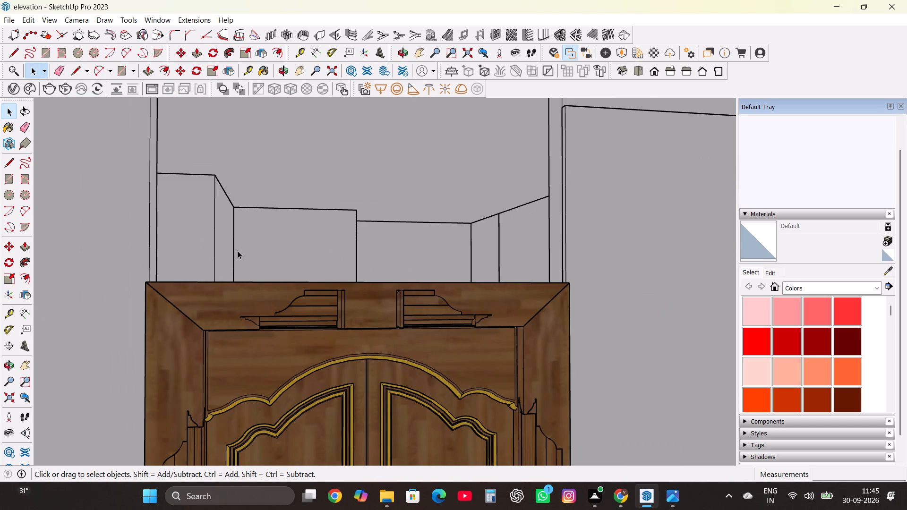
scroll(222, 254, "down", 1)
key("r")
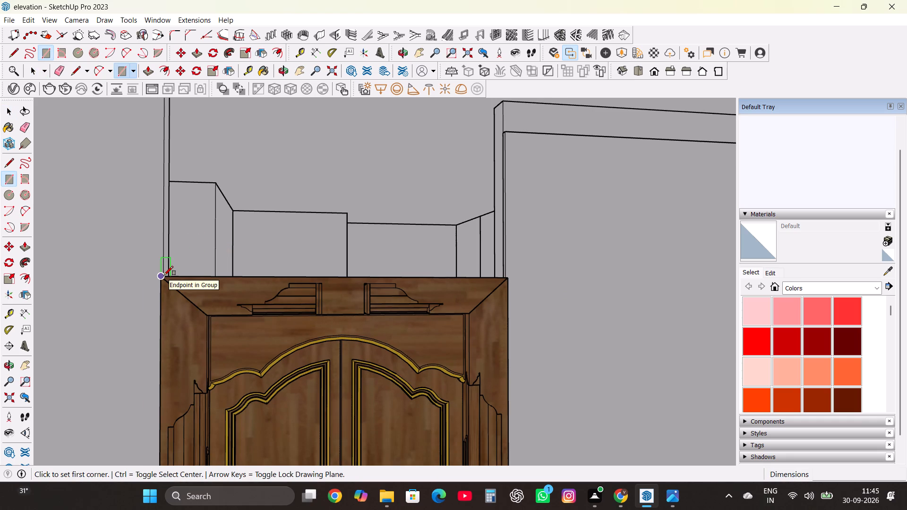
scroll(164, 275, "down", 3)
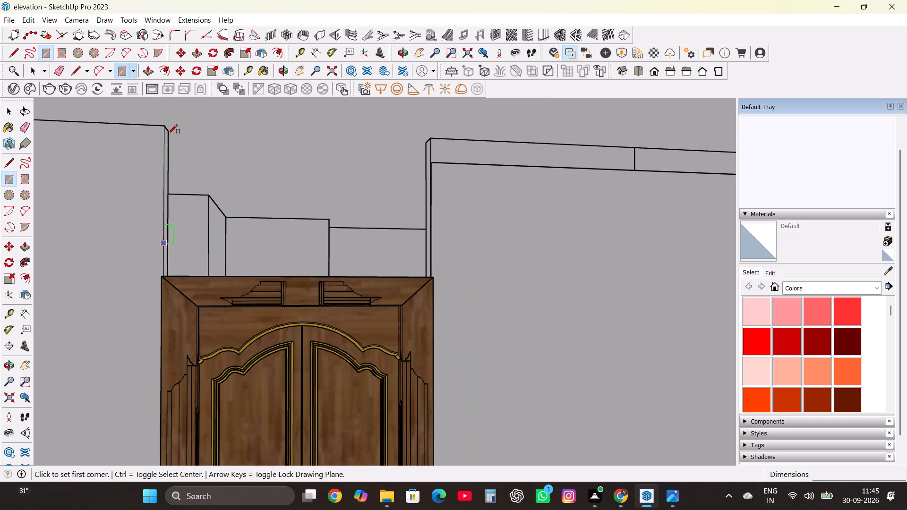
left_click(165, 127)
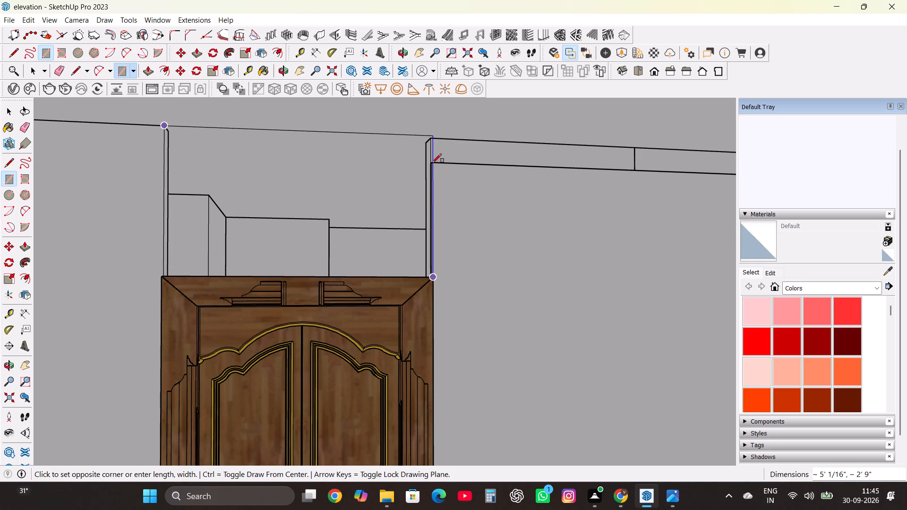
left_click(429, 140)
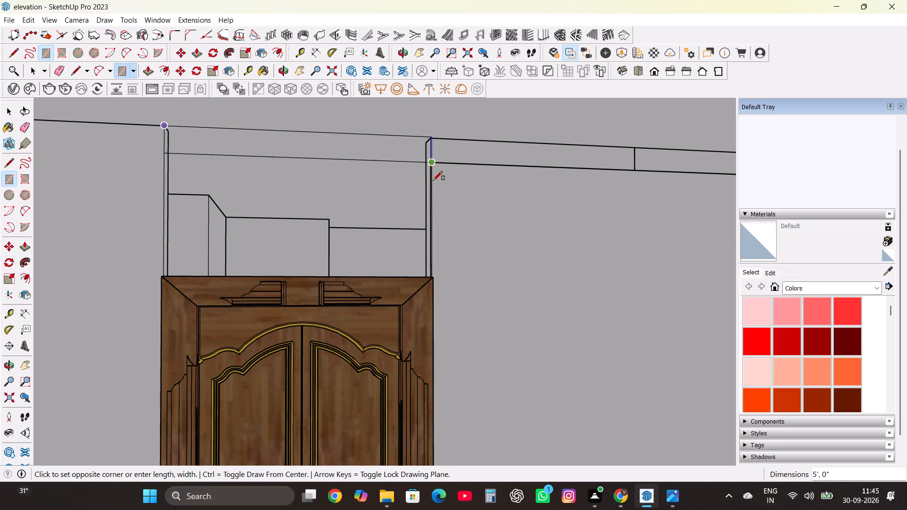
left_click(431, 193)
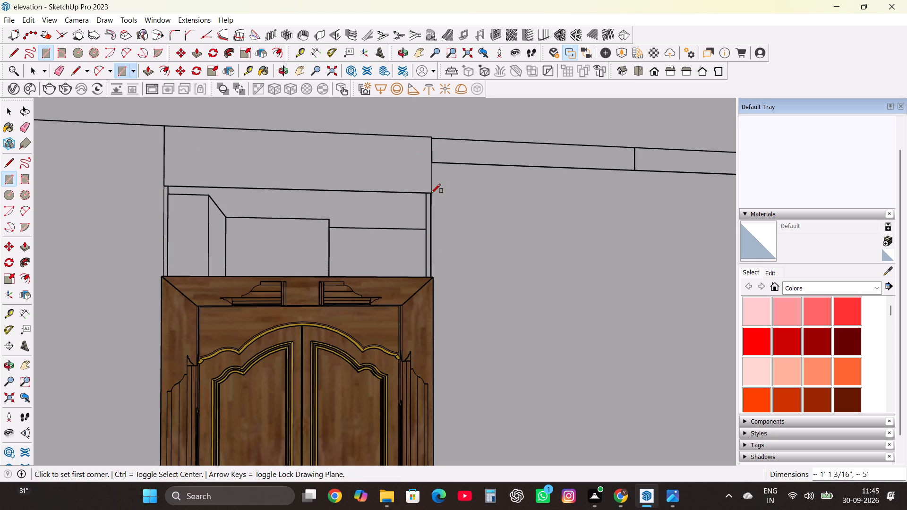
Move the new panel's bottom edge down about 1' 8 3/16" to meet the top of the lower door frame.
key("space")
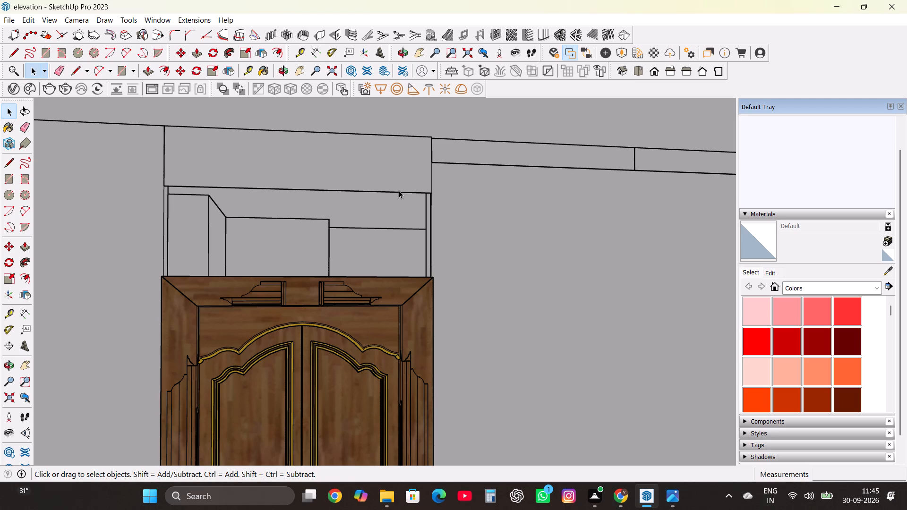
left_click(399, 190)
left_click(399, 191)
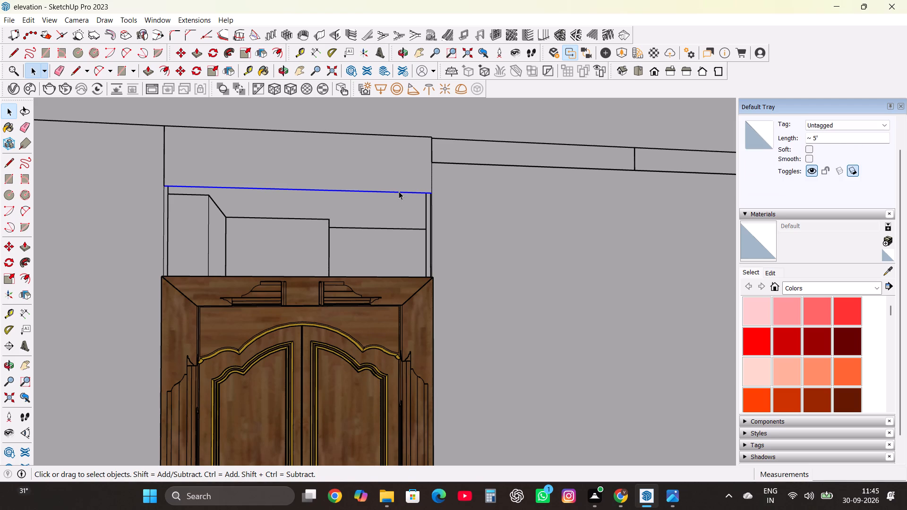
key("m")
left_click(399, 191)
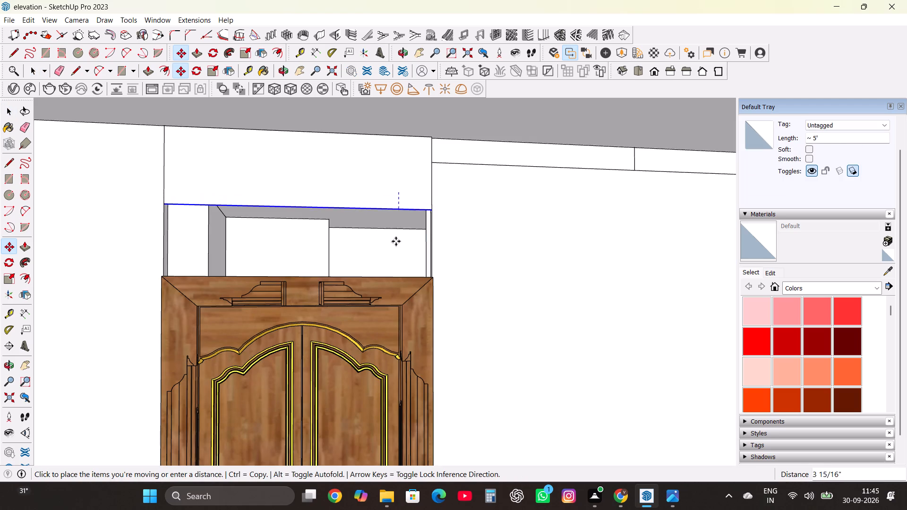
left_click(392, 279)
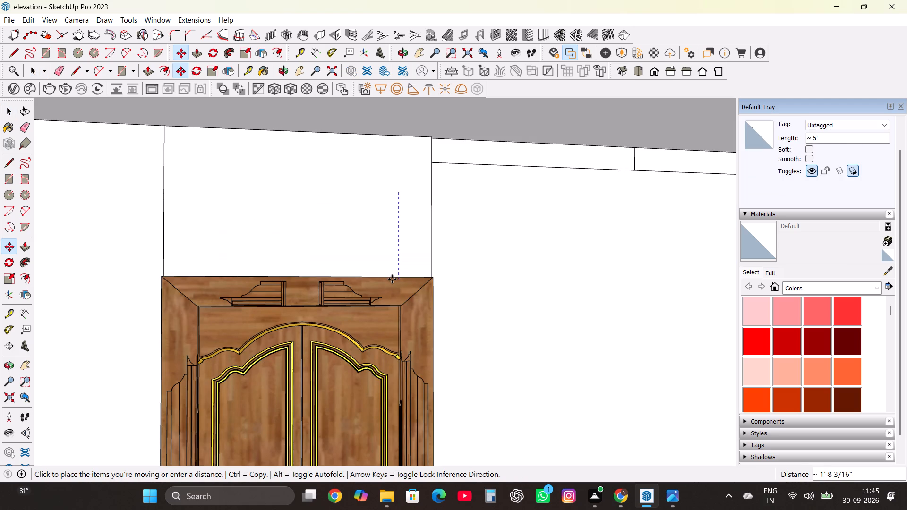
scroll(334, 250, "down", 20)
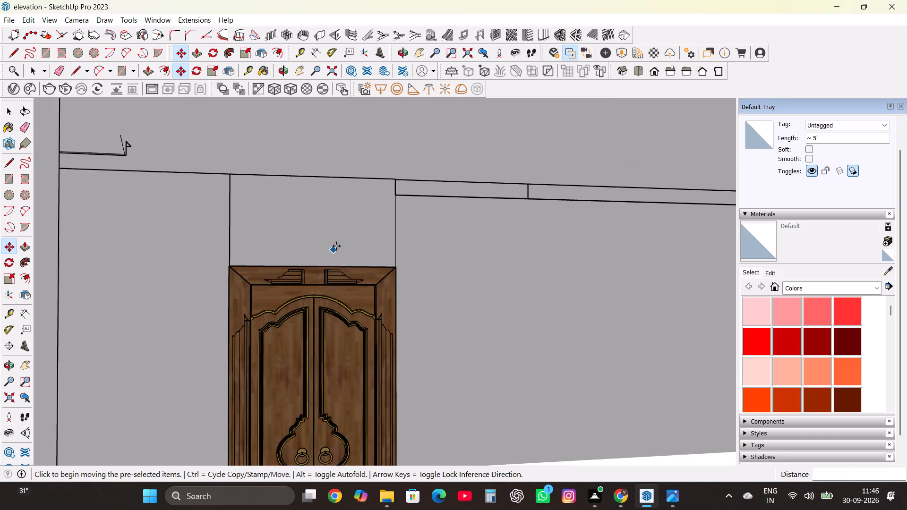
scroll(336, 246, "down", 4)
key("space")
Draw a rectangle about 15' 1 5/8" by 13' over the wall beside the lower door, from the panel's upper corner to the far floor corner.
scroll(342, 230, "down", 11)
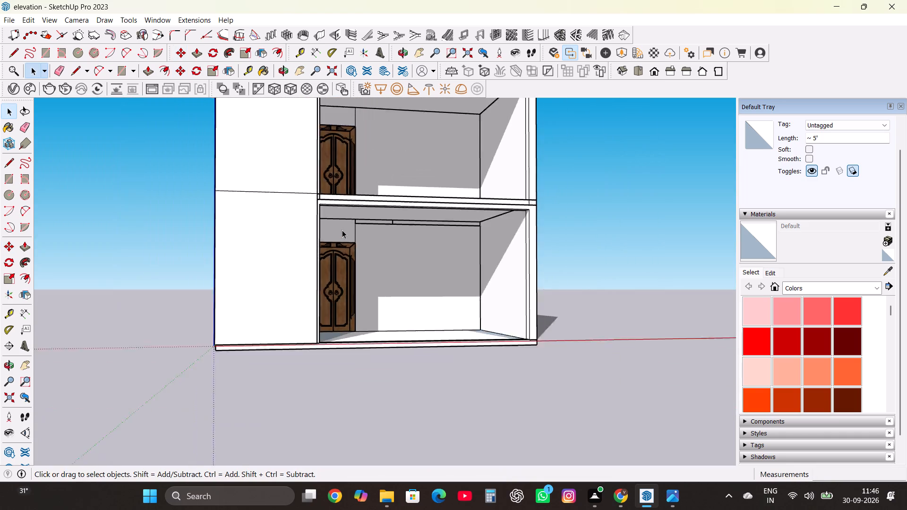
scroll(342, 230, "down", 3)
left_click(524, 193)
scroll(395, 237, "up", 8)
middle_click_drag(389, 225, 338, 241)
scroll(342, 220, "up", 10)
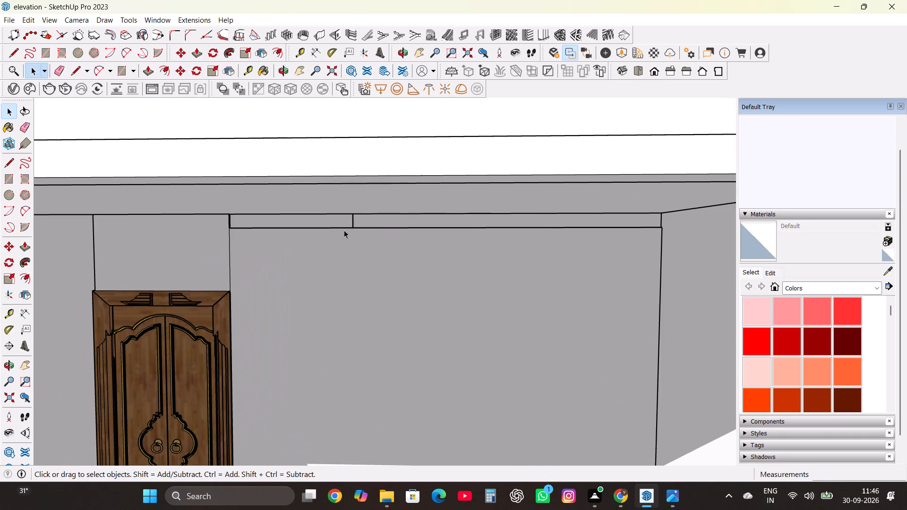
scroll(388, 195, "down", 2)
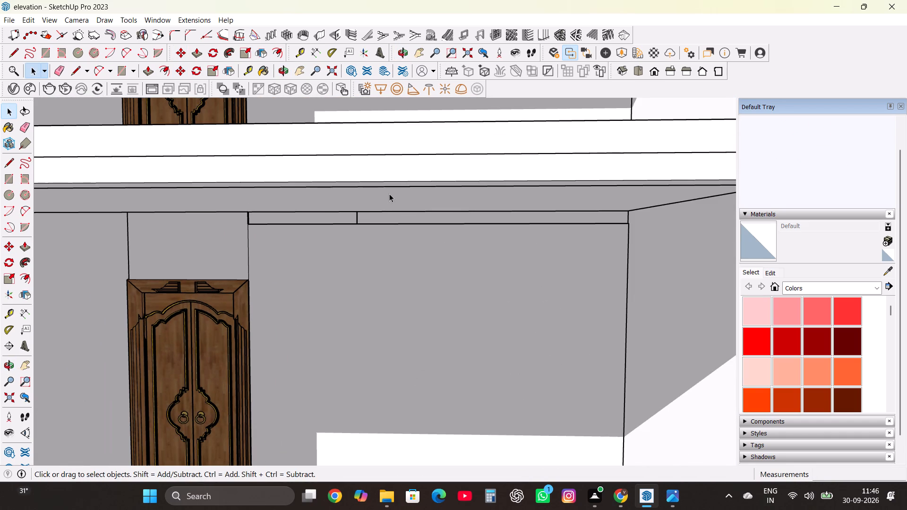
scroll(457, 173, "down", 7)
scroll(527, 215, "down", 1)
scroll(604, 191, "down", 3)
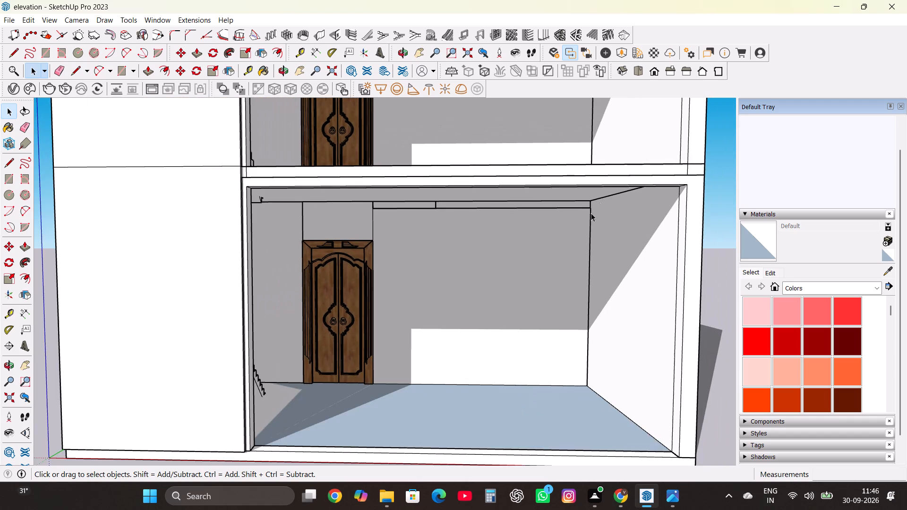
scroll(521, 238, "up", 3)
key("r")
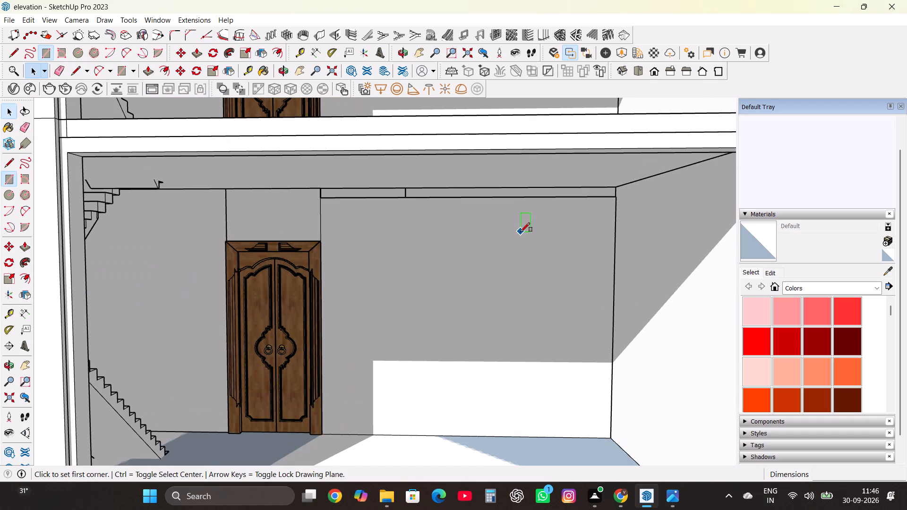
left_click(321, 188)
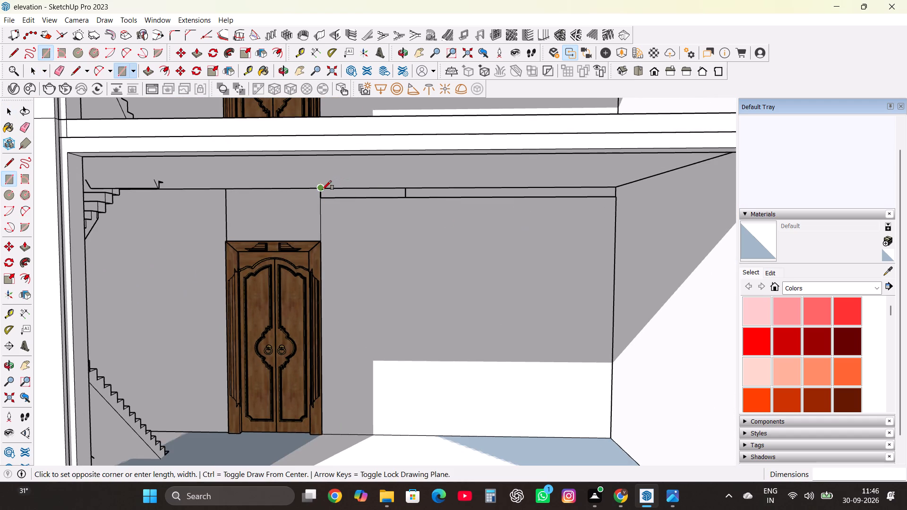
left_click(611, 439)
key("space")
Push/Pull the larger wall face beside the lower door, entering a distance of 2".
left_click(529, 285)
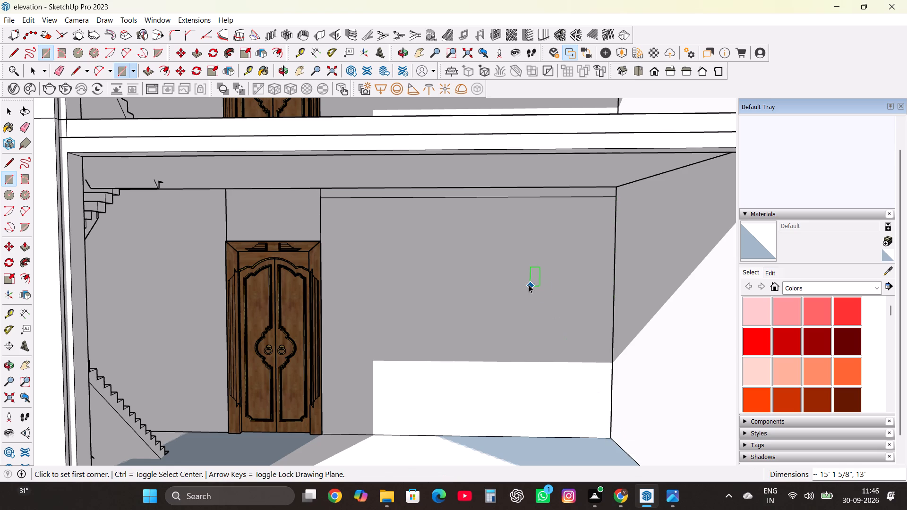
key("p")
left_click_drag(529, 285, 506, 318)
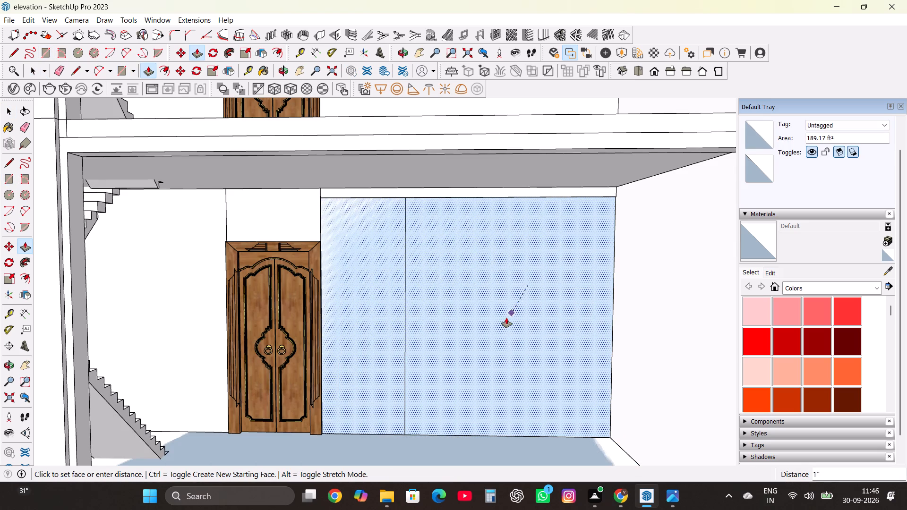
left_click_drag(506, 318, 504, 339)
key("2")
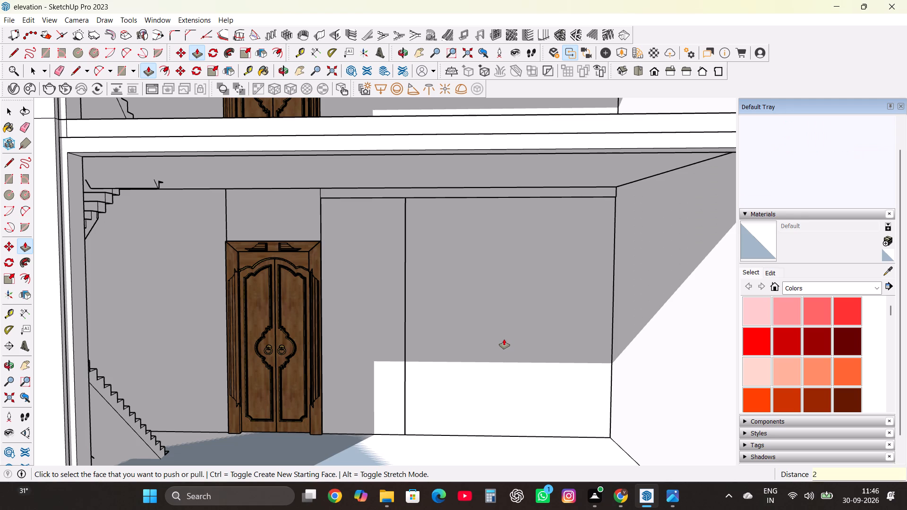
key("shift+quotedbl")
key("Return")
scroll(428, 270, "down", 9)
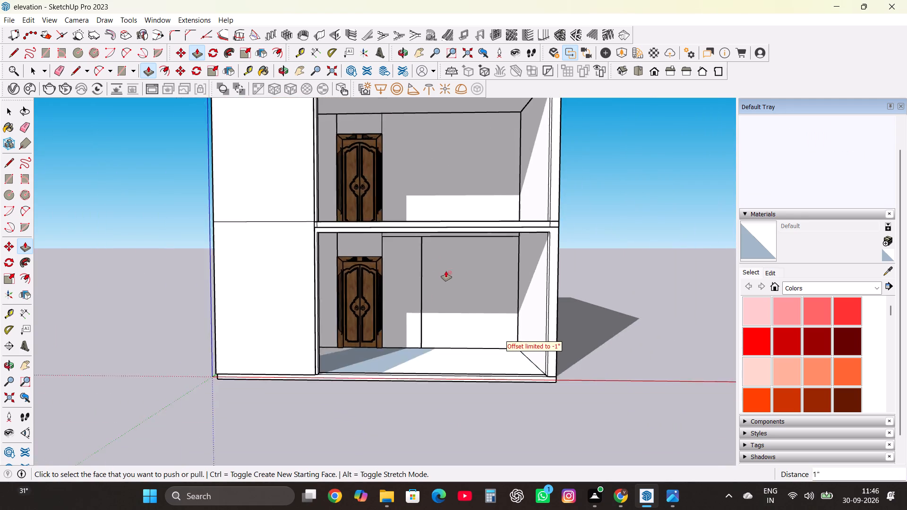
scroll(446, 271, "down", 4)
key("space")
triple_click(574, 192)
Examine the offset between the pushed wall face, the strip above it and the panel above the lower door from several angles.
scroll(471, 282, "up", 8)
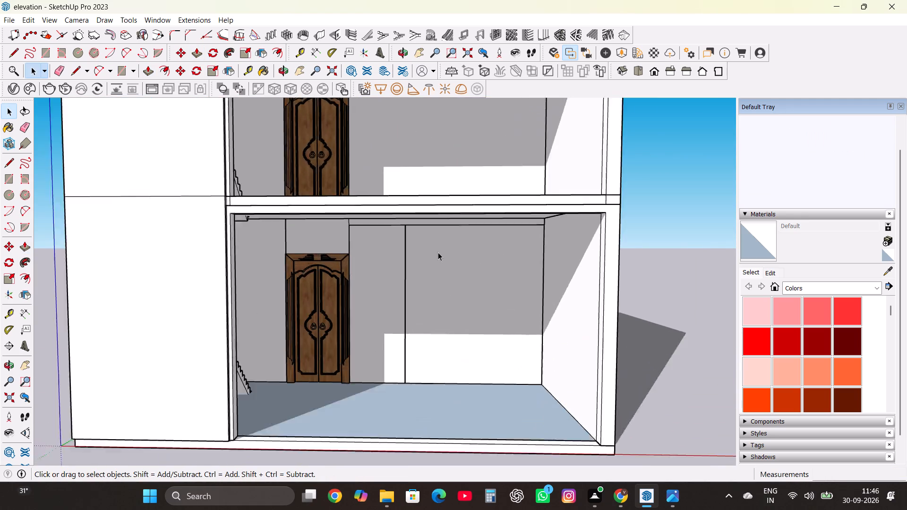
scroll(438, 252, "up", 5)
middle_click_drag(402, 261, 445, 152)
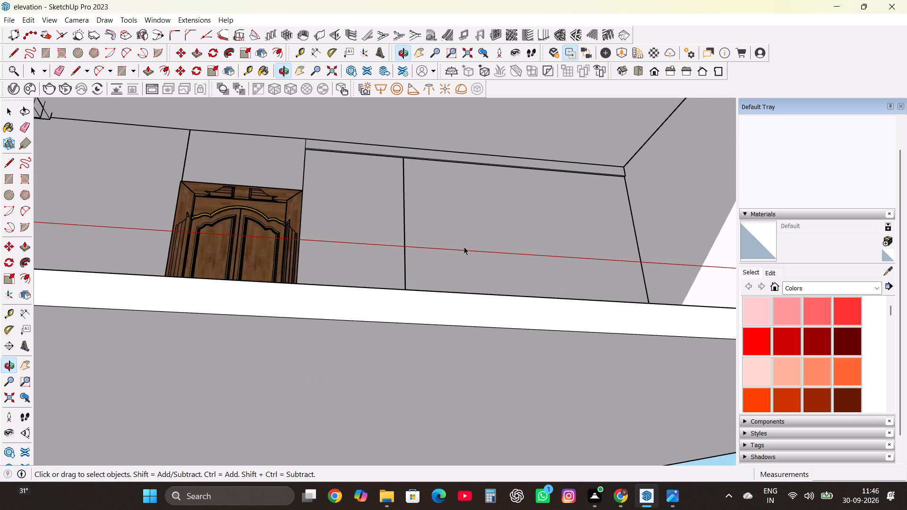
scroll(464, 253, "down", 3)
scroll(437, 193, "up", 16)
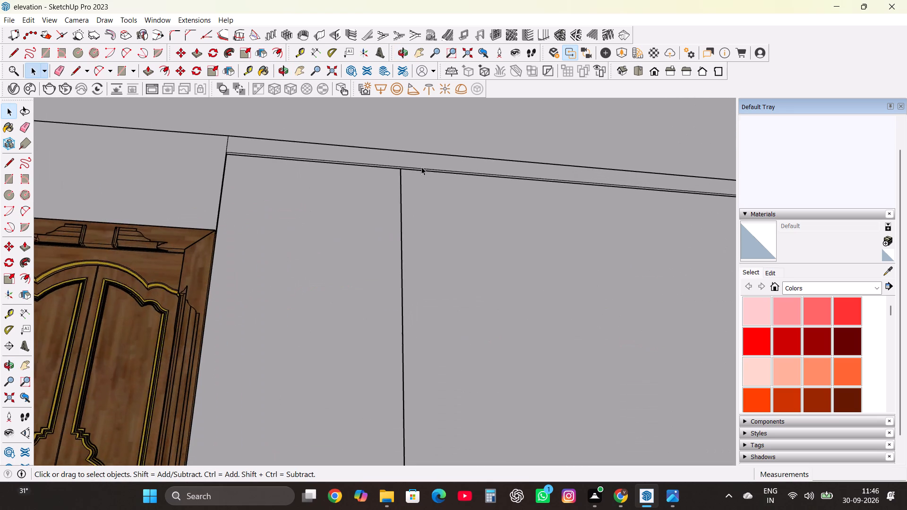
scroll(421, 167, "up", 6)
scroll(163, 130, "up", 3)
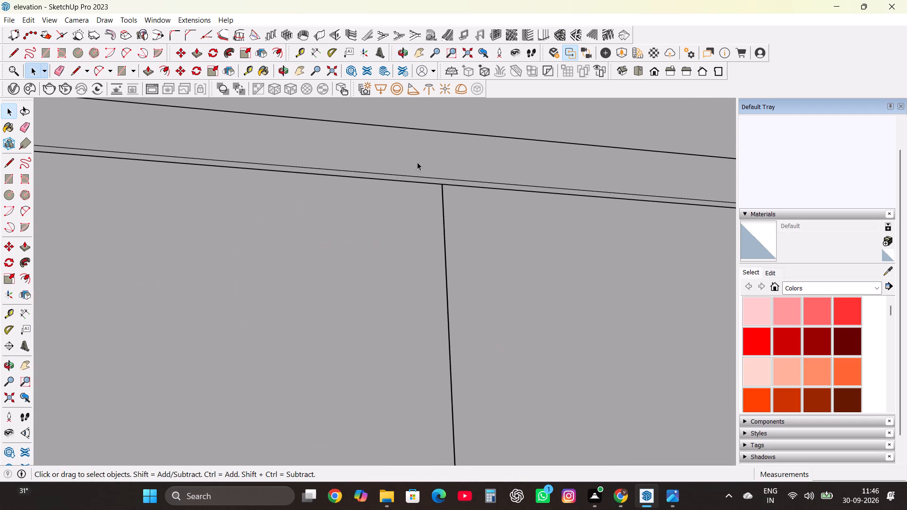
scroll(509, 176, "down", 7)
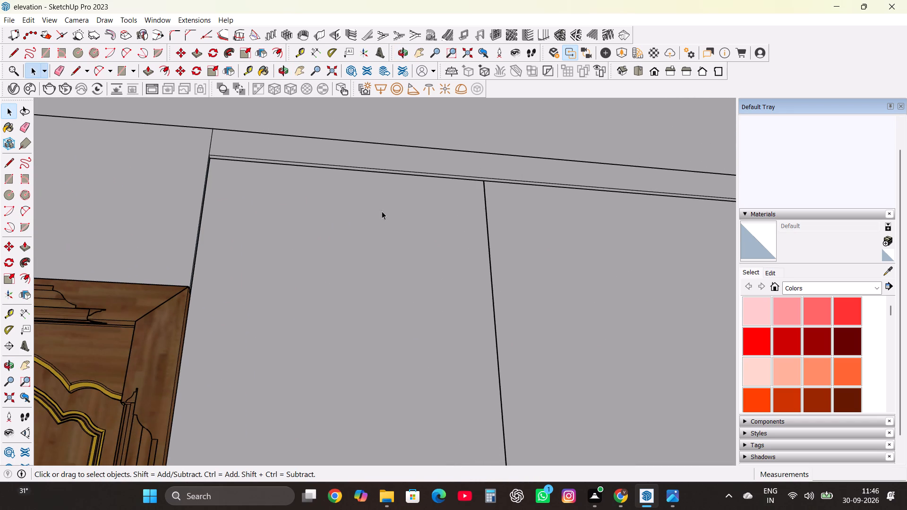
scroll(234, 252, "up", 6)
middle_click_drag(228, 242, 193, 244)
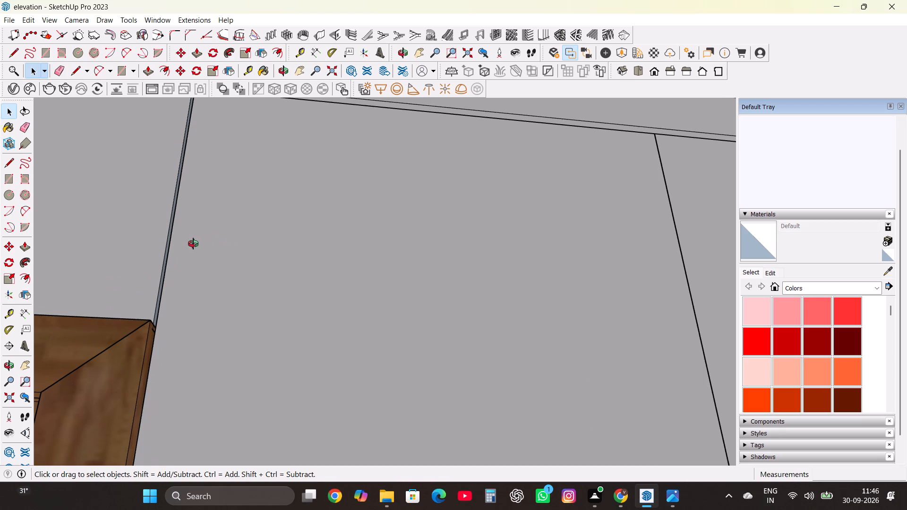
middle_click_drag(193, 244, 103, 268)
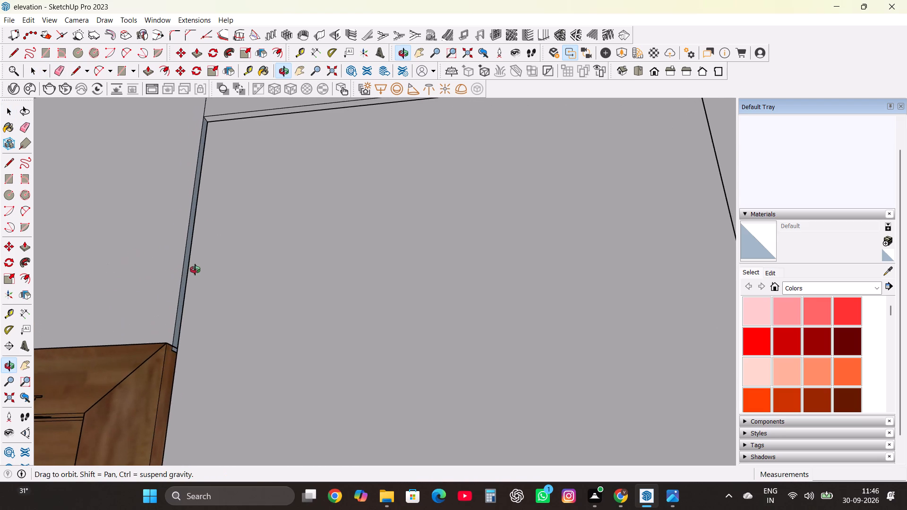
scroll(206, 273, "down", 14)
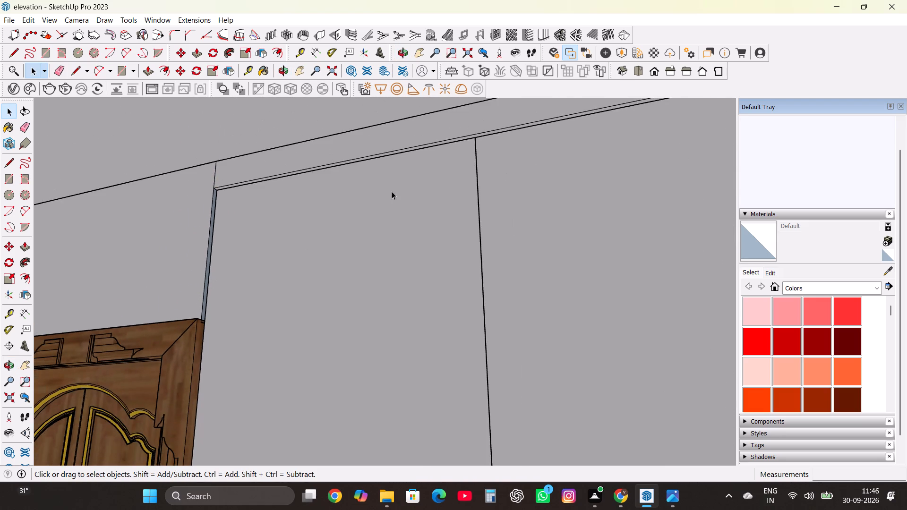
Push/Pull the narrow ledge above the wall beside the lower door down 12' 6" to the floor, levelling the wall.
scroll(438, 161, "up", 17)
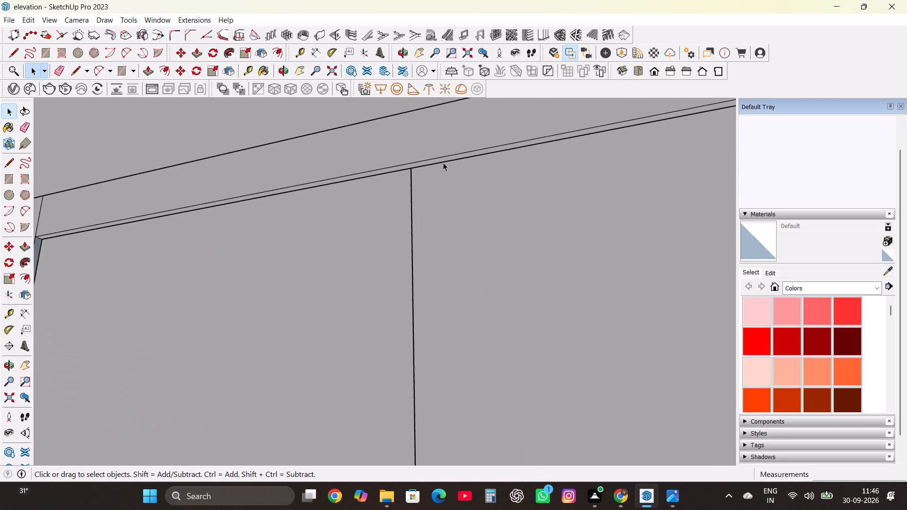
left_click(443, 159)
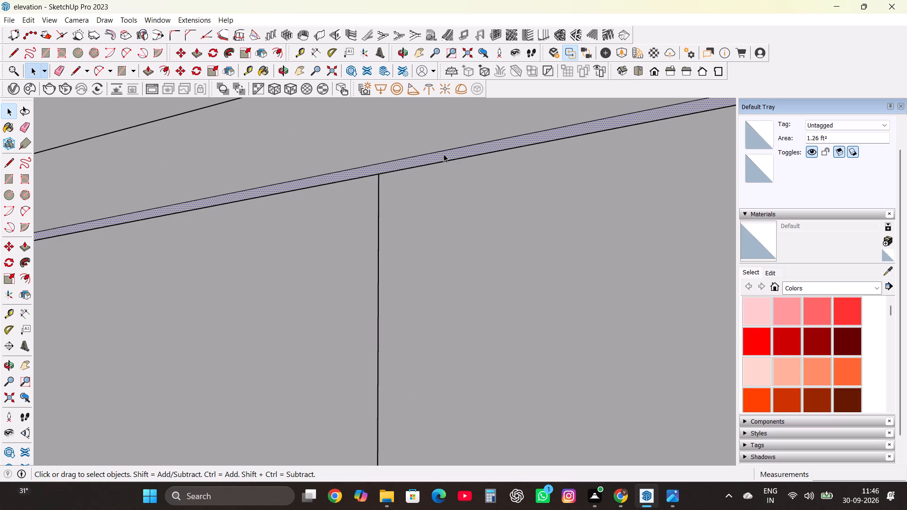
key("p")
left_click_drag(444, 154, 445, 168)
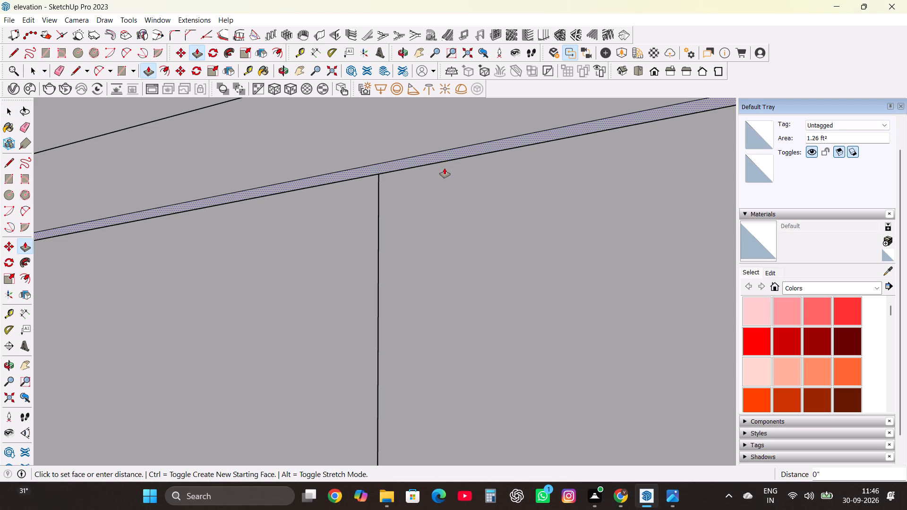
left_click_drag(445, 168, 479, 218)
scroll(470, 221, "down", 9)
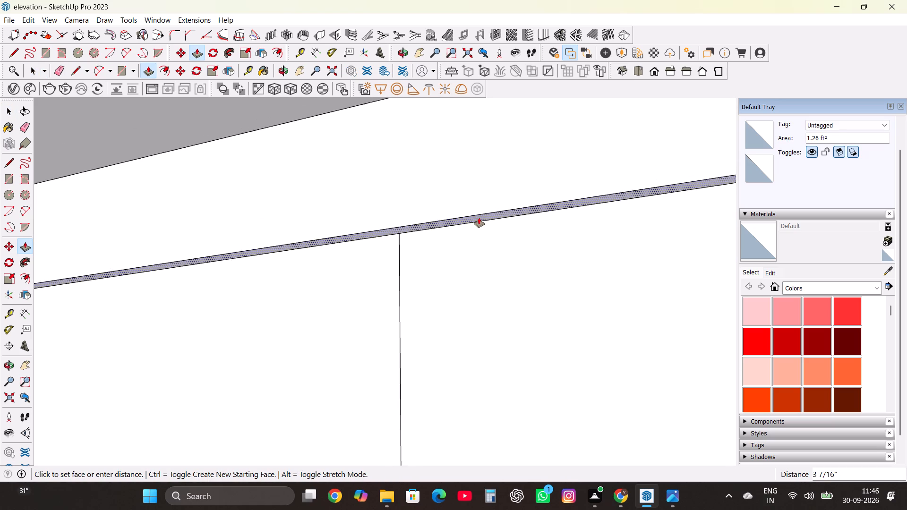
left_click_drag(479, 218, 488, 214)
scroll(479, 218, "down", 18)
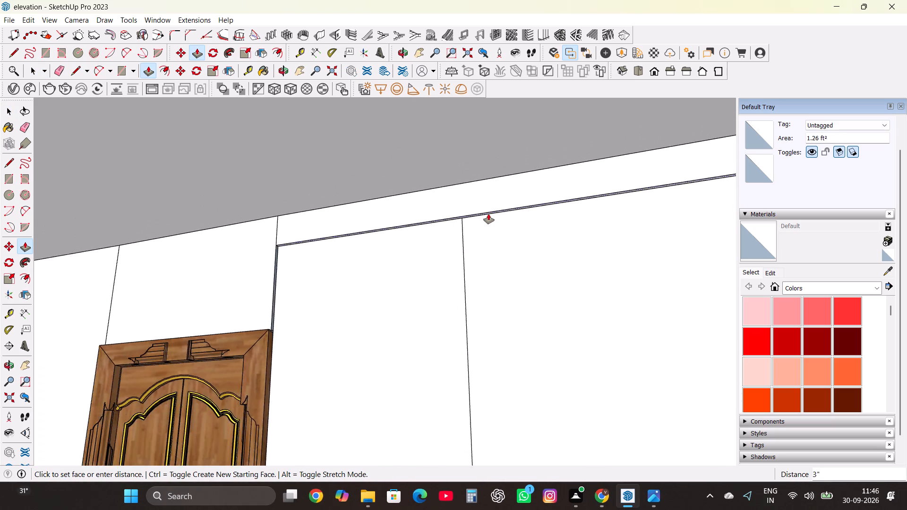
left_click_drag(488, 214, 483, 202)
scroll(488, 214, "down", 18)
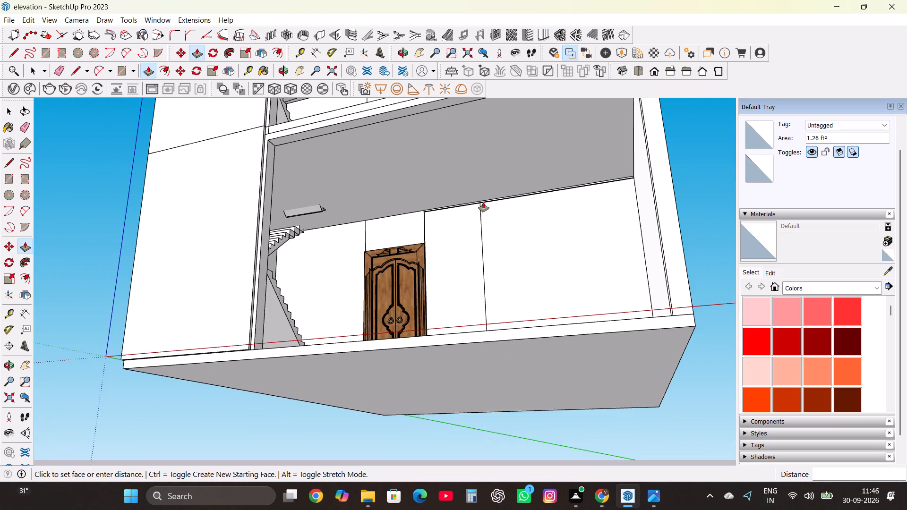
left_click_drag(483, 202, 488, 279)
middle_click_drag(480, 204, 488, 279)
scroll(488, 279, "down", 3)
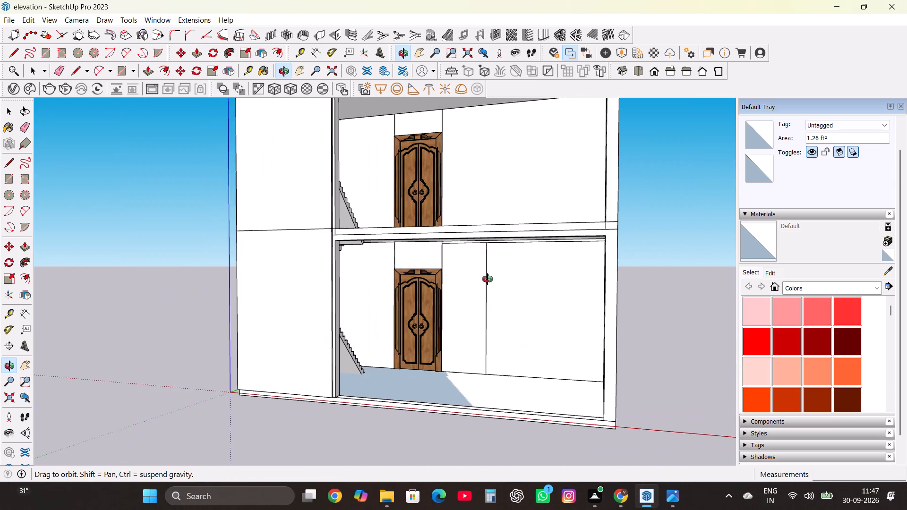
middle_click_drag(488, 279, 488, 279)
left_click_drag(488, 279, 511, 394)
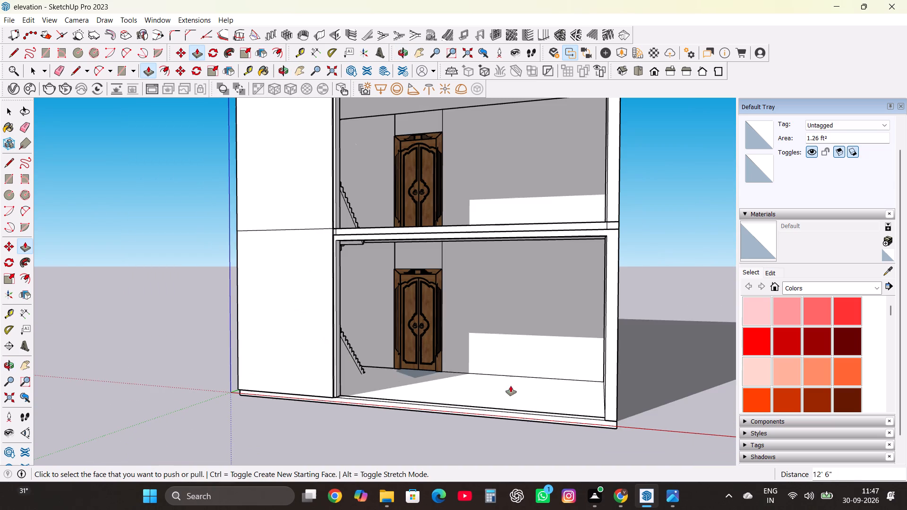
key("space")
left_click(665, 274)
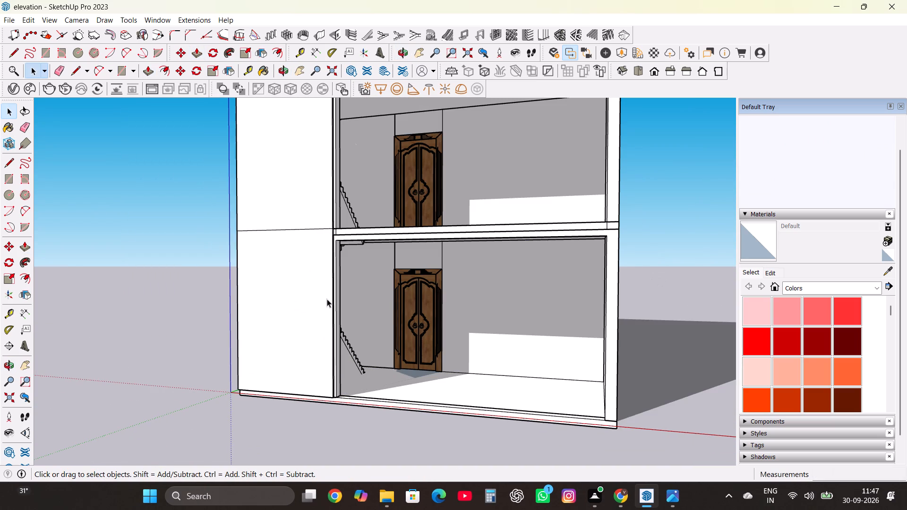
Turn off the shadow display for the model.
middle_click_drag(327, 298, 374, 324)
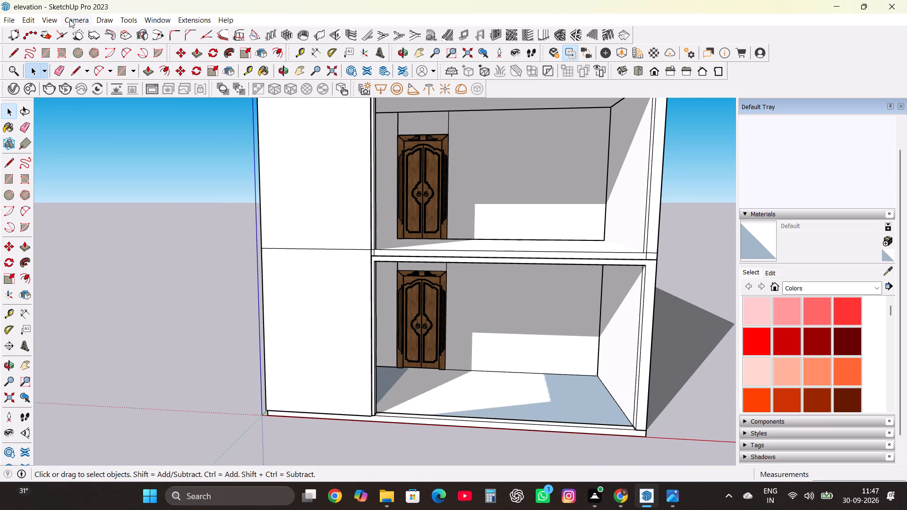
double_click(42, 18)
left_click(46, 22)
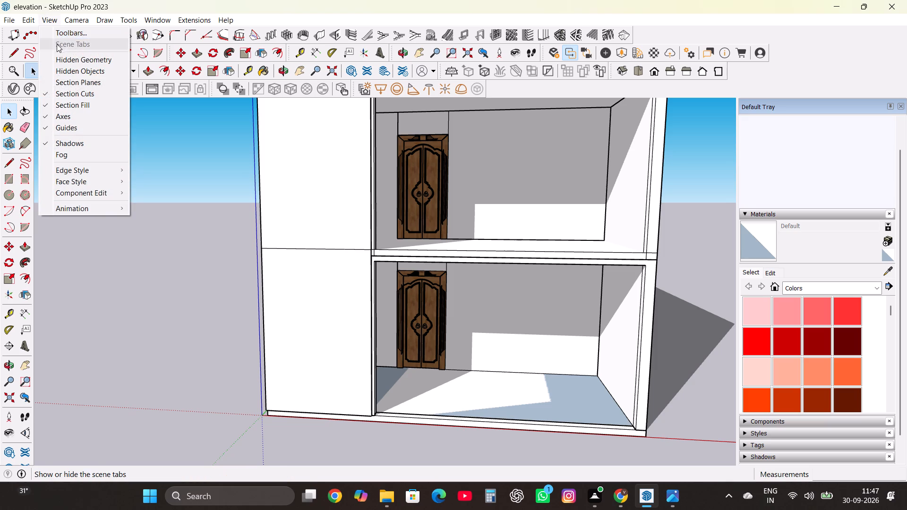
left_click(44, 143)
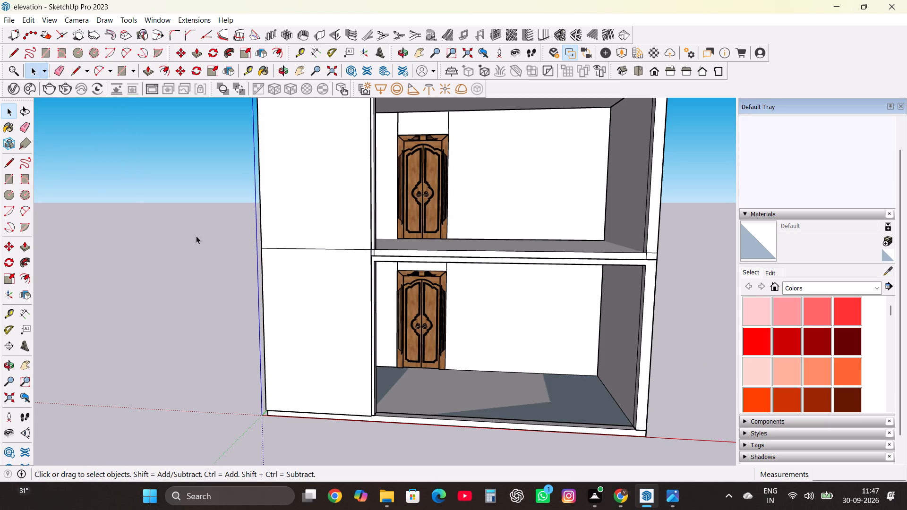
Examine both storeys, their doors, back walls and front openings from several angles and distances.
scroll(425, 306, "down", 1)
middle_click_drag(471, 302, 414, 377)
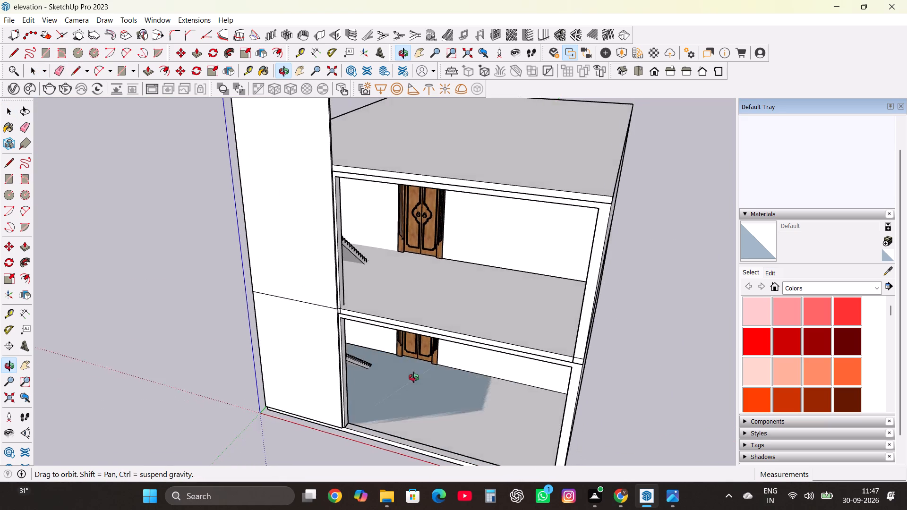
middle_click_drag(414, 377, 499, 304)
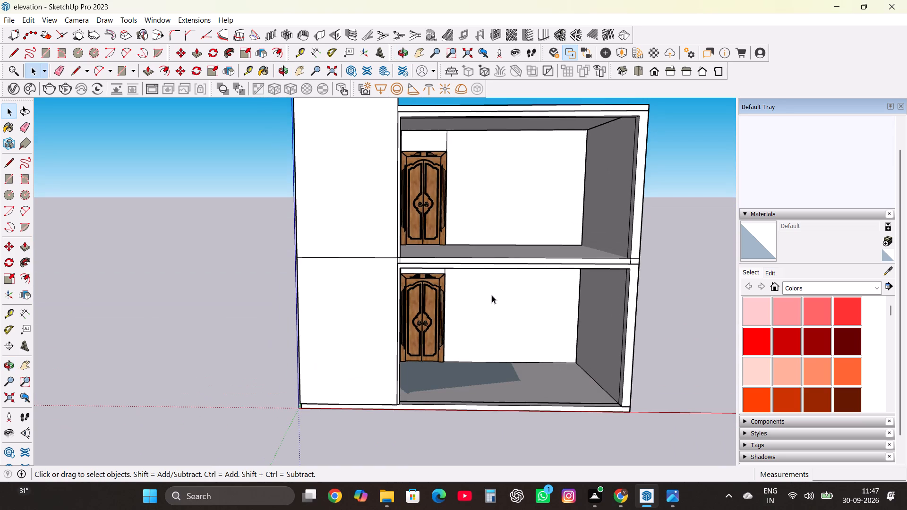
scroll(441, 280, "up", 2)
middle_click_drag(448, 313, 452, 274)
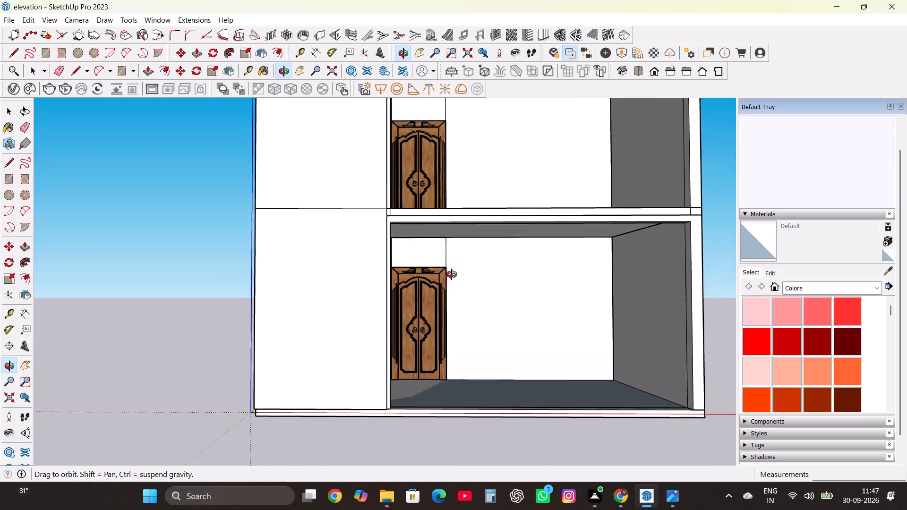
middle_click_drag(452, 274, 452, 303)
scroll(445, 314, "down", 7)
middle_click_drag(508, 313, 471, 327)
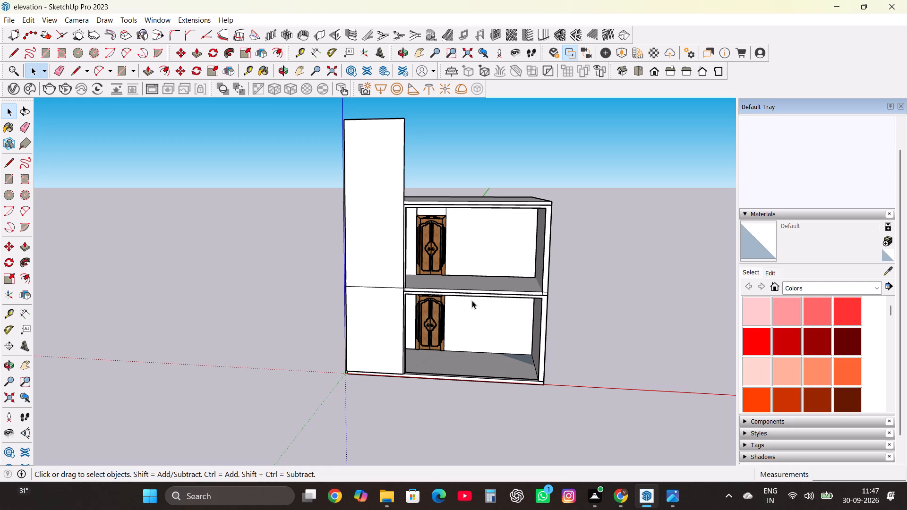
scroll(432, 306, "down", 2)
middle_click_drag(456, 282, 374, 350)
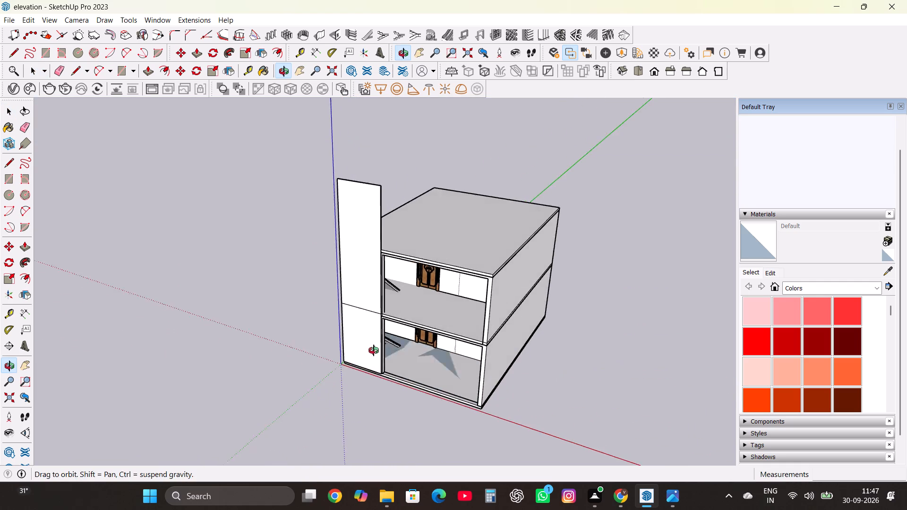
middle_click_drag(374, 350, 420, 291)
middle_click(420, 291)
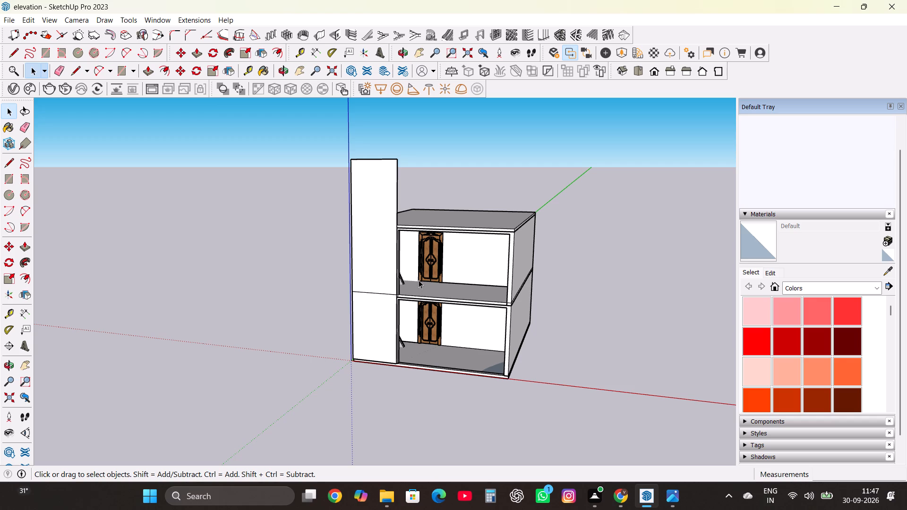
scroll(487, 262, "down", 2)
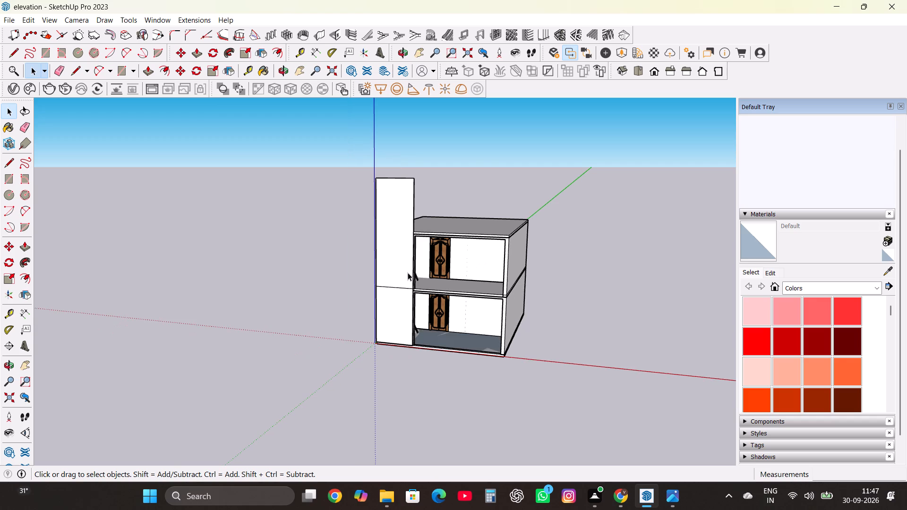
middle_click_drag(408, 273, 497, 276)
scroll(462, 264, "up", 11)
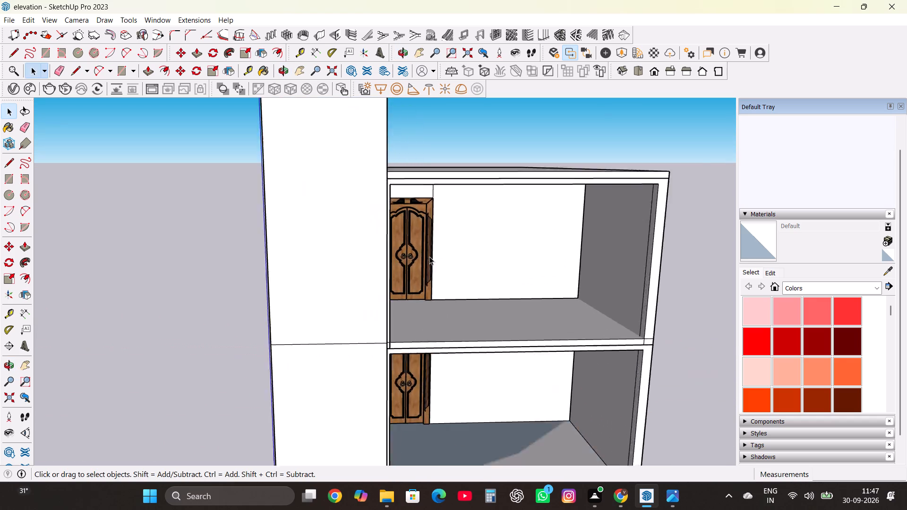
scroll(429, 256, "up", 1)
scroll(390, 271, "down", 2)
middle_click_drag(406, 268, 371, 276)
middle_click(371, 276)
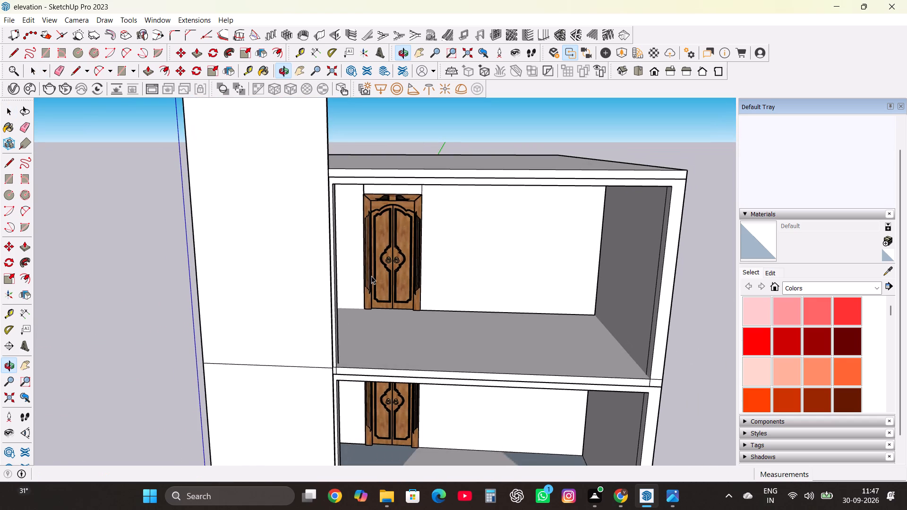
scroll(438, 256, "down", 3)
middle_click_drag(426, 267, 434, 204)
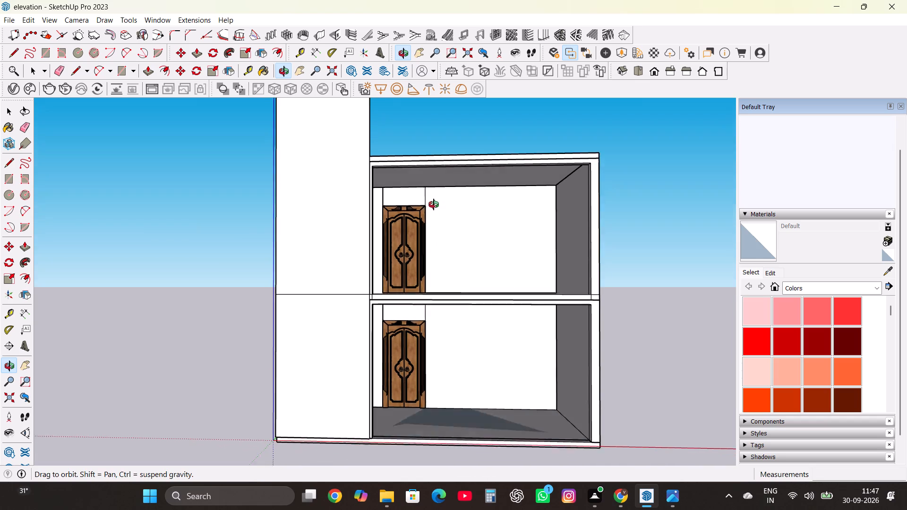
middle_click_drag(434, 204, 434, 204)
middle_click(434, 204)
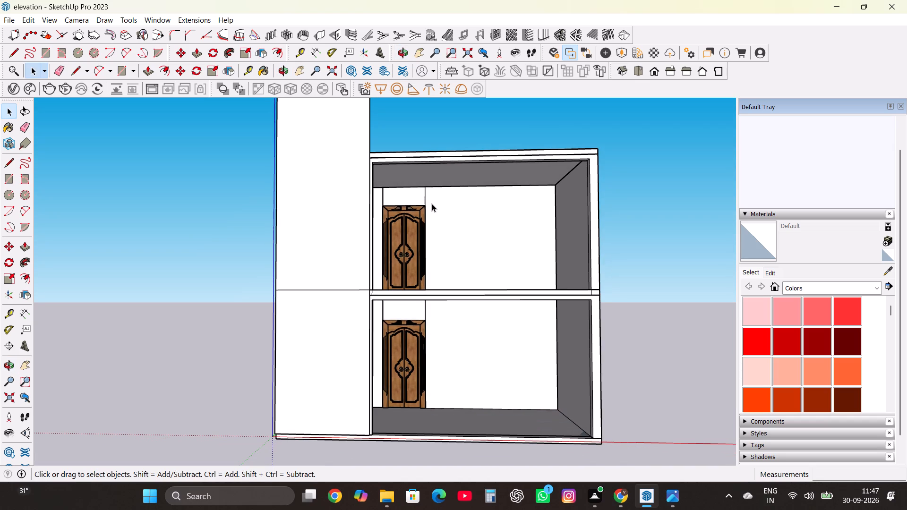
scroll(446, 144, "down", 2)
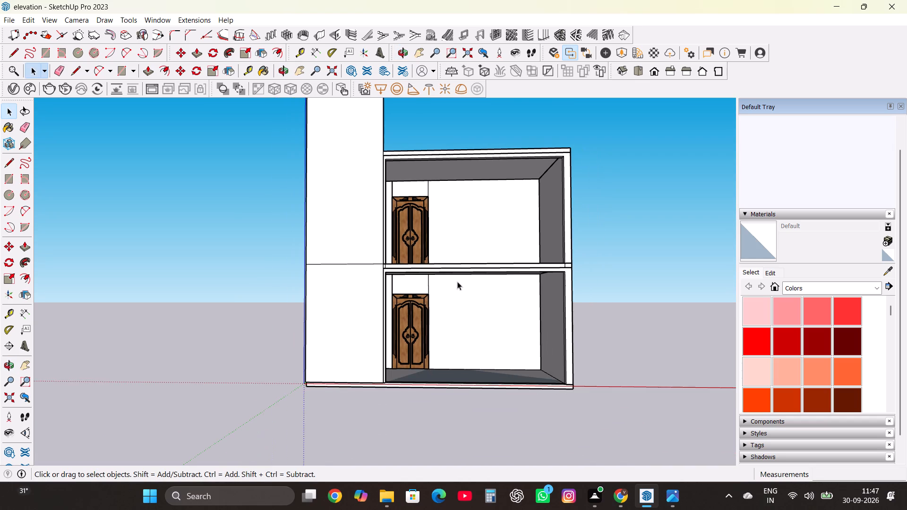
scroll(457, 284, "up", 2)
scroll(465, 347, "up", 3)
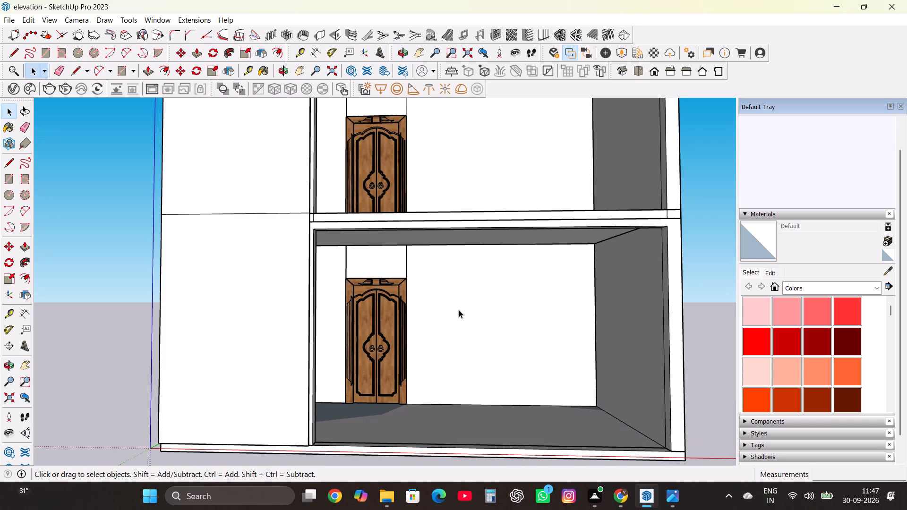
scroll(426, 314, "down", 3)
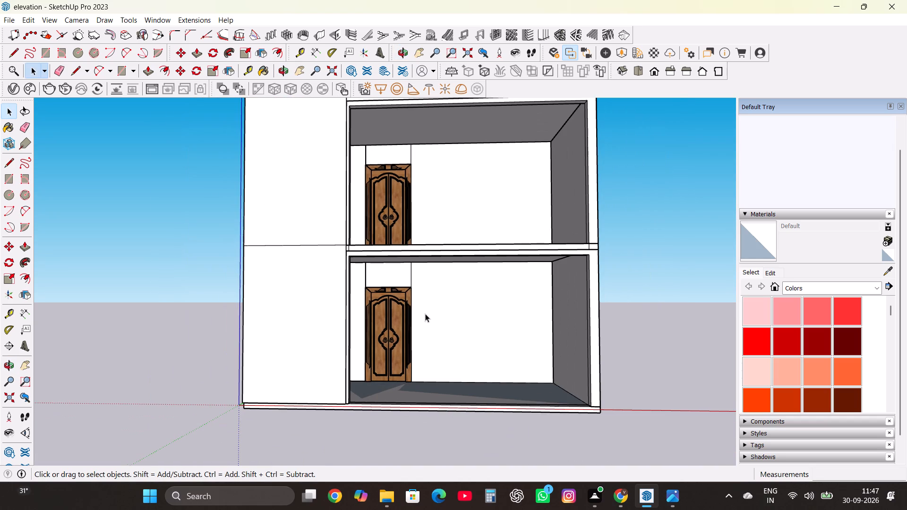
middle_click_drag(480, 263, 424, 397)
scroll(542, 368, "up", 3)
scroll(572, 314, "down", 2)
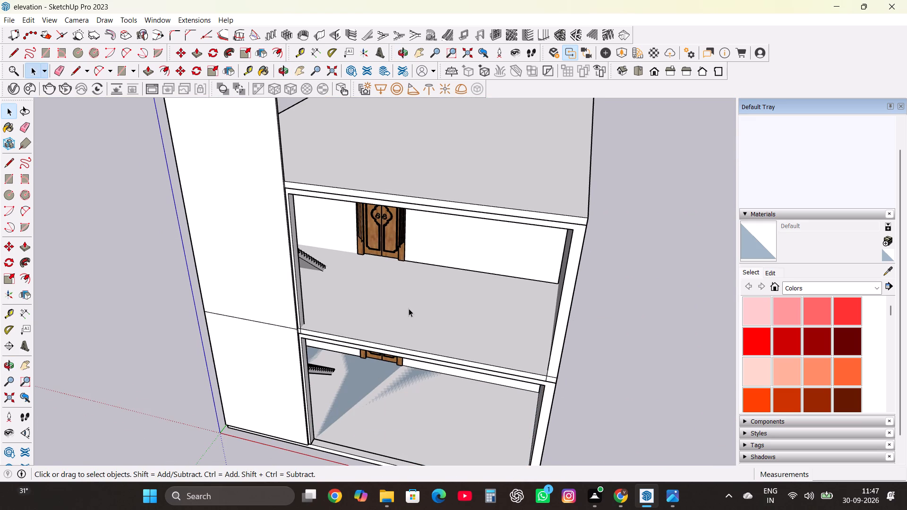
scroll(456, 287, "down", 2)
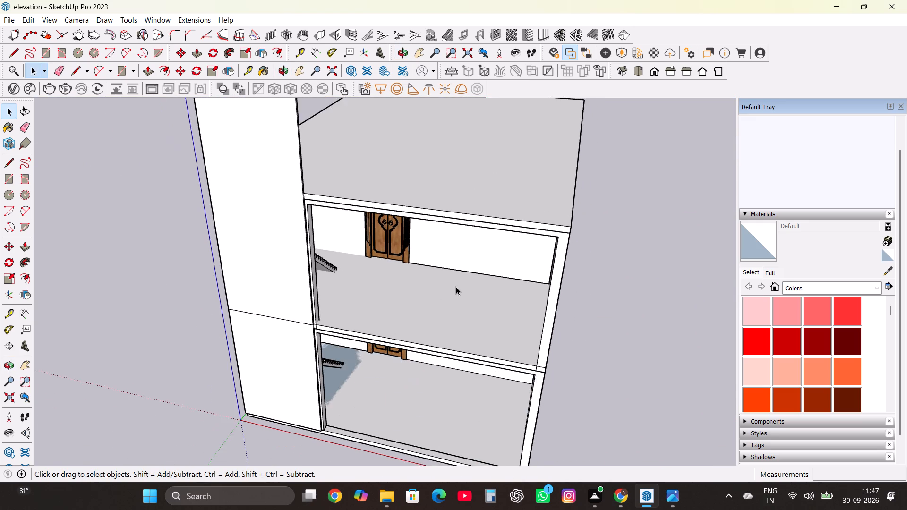
Draw an upright rectangle about 20' 1 5/8" by 2' 5 1/8" along the front edge of the upper storey's floor.
key("Escape")
key("Escape")
key("r")
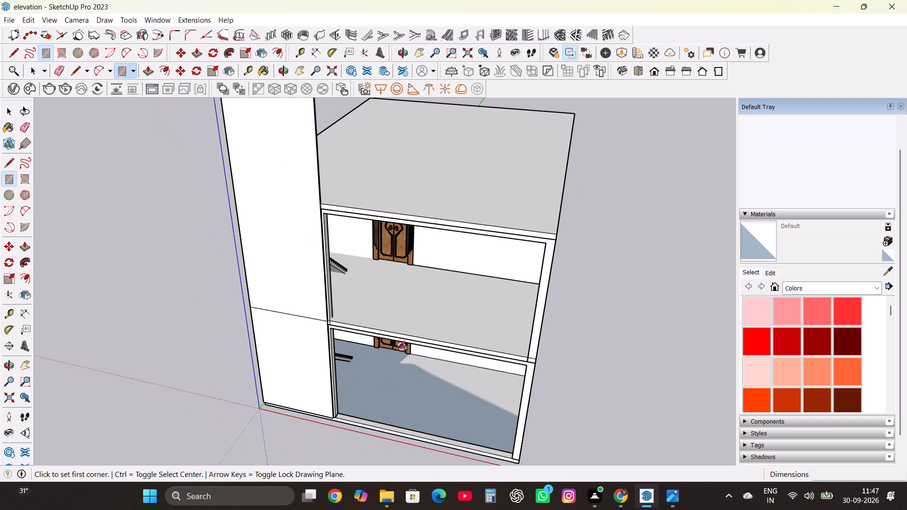
scroll(330, 306, "up", 7)
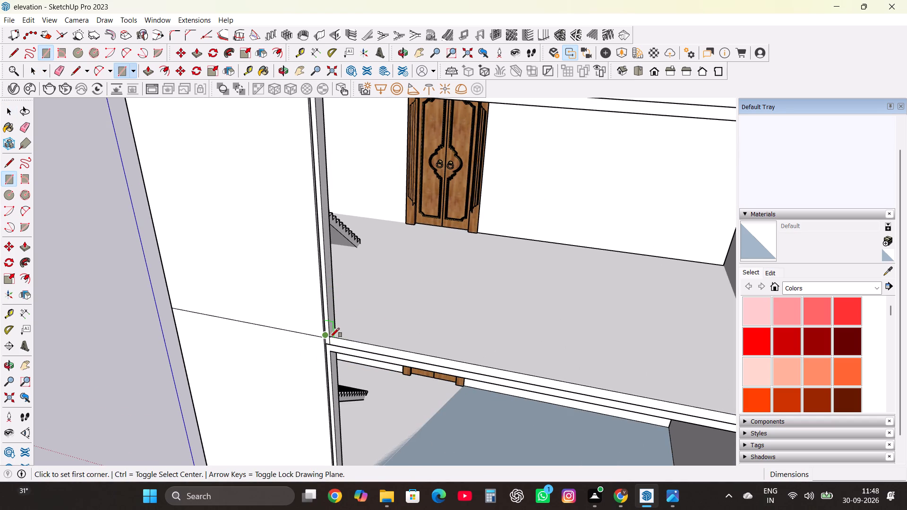
scroll(332, 338, "up", 13)
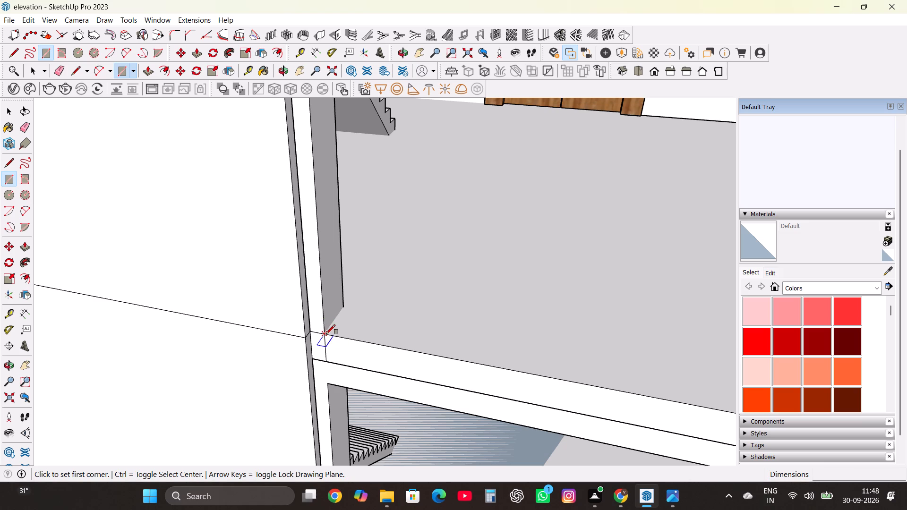
left_click(326, 334)
scroll(359, 314, "down", 20)
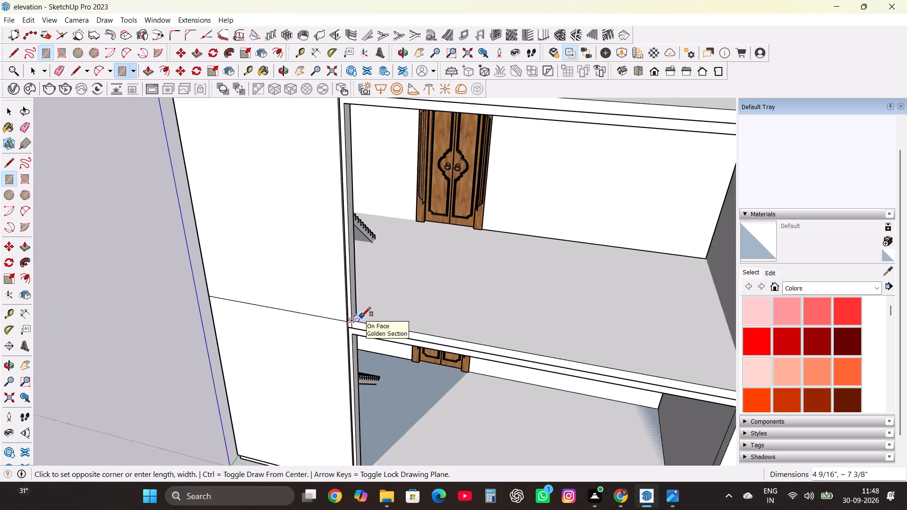
scroll(361, 316, "down", 8)
scroll(532, 332, "up", 5)
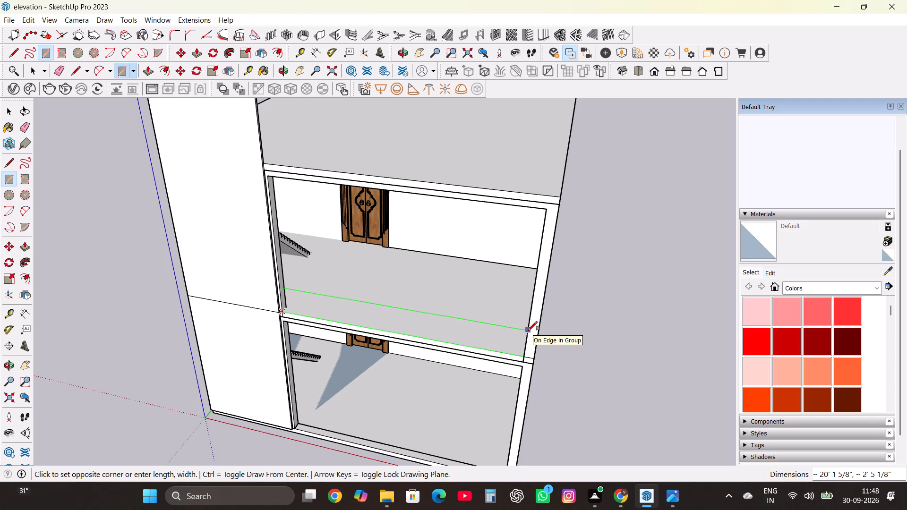
left_click(528, 331)
scroll(490, 354, "up", 4)
middle_click_drag(489, 354, 531, 274)
key("space")
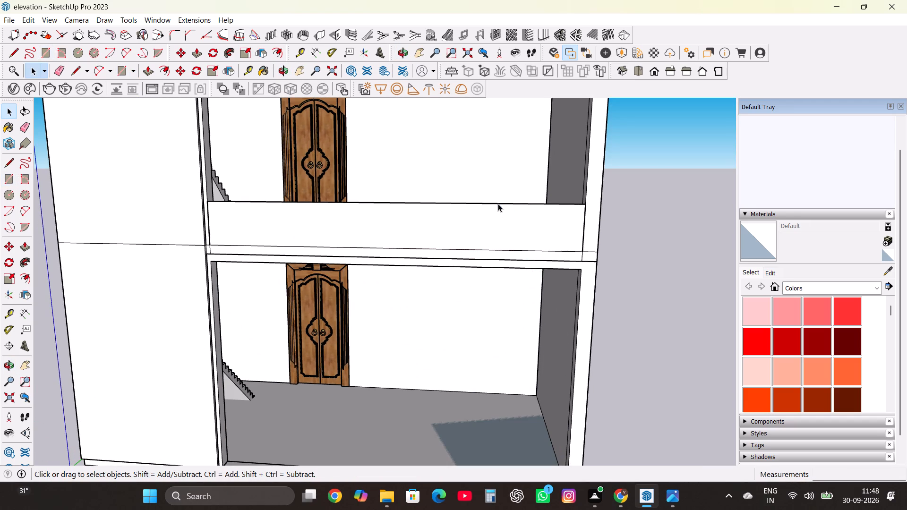
Move the top edge of the upper-storey front panel up about 1' 7 5/16" to make the panel taller.
left_click(498, 204)
key("m")
left_click(498, 204)
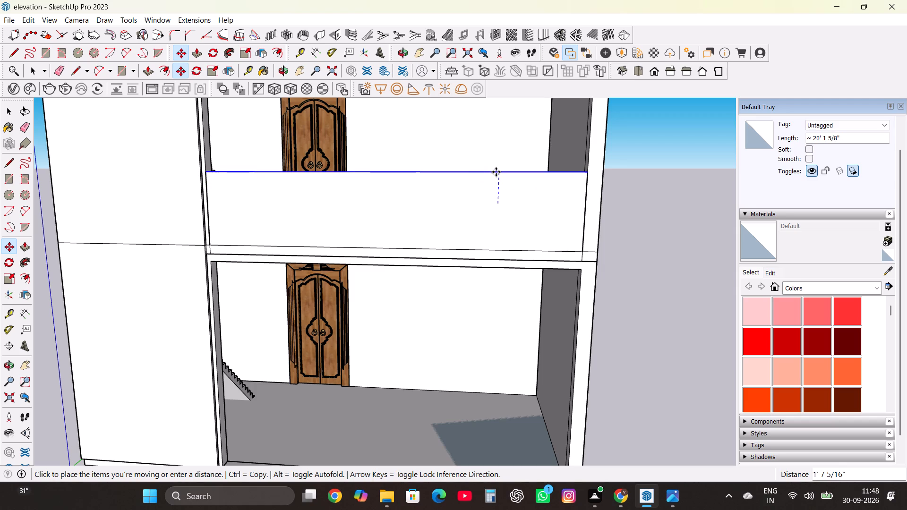
left_click(496, 172)
key("space")
scroll(493, 278, "down", 7)
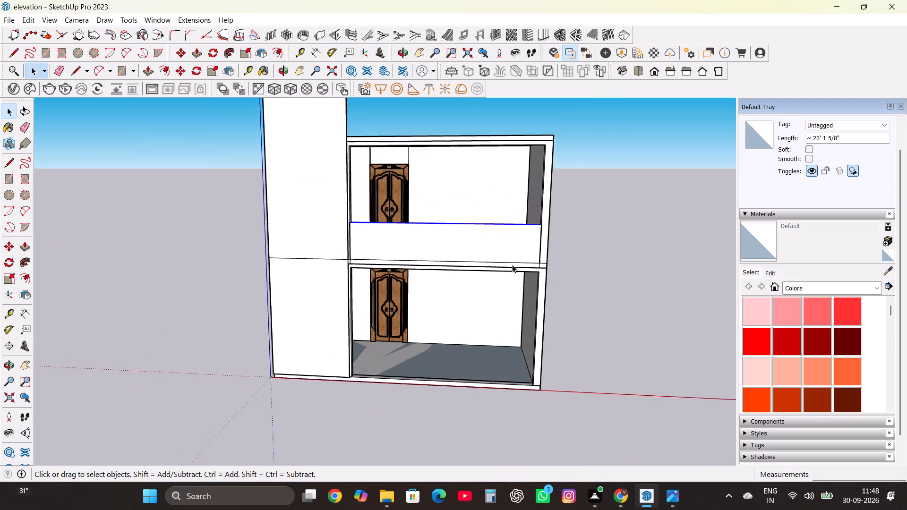
scroll(512, 264, "down", 5)
left_click(638, 308)
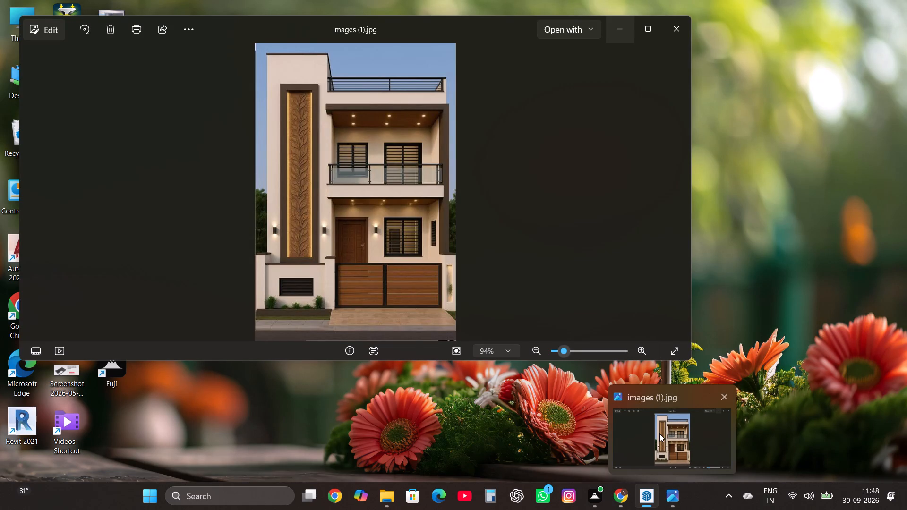
Push/Pull the back face of the upper-storey front panel 4" inward to give it thickness.
scroll(462, 243, "up", 2)
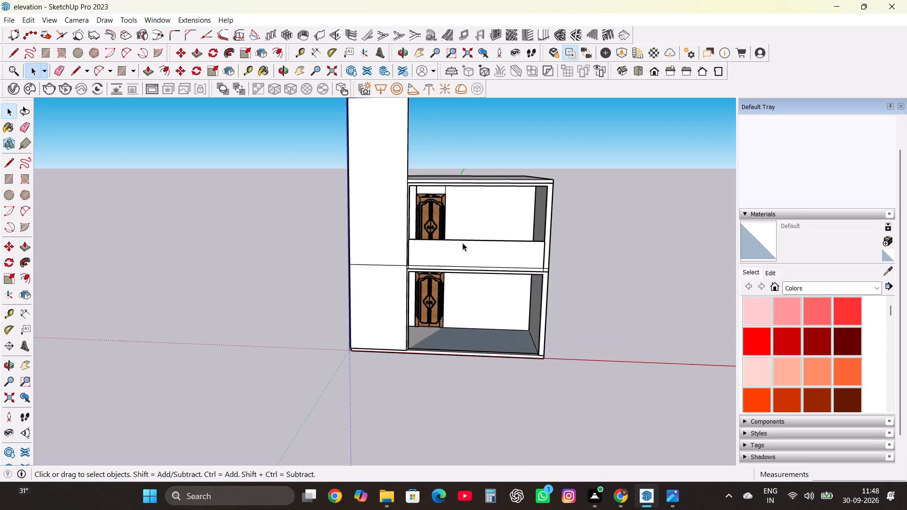
scroll(462, 243, "up", 15)
scroll(344, 210, "down", 3)
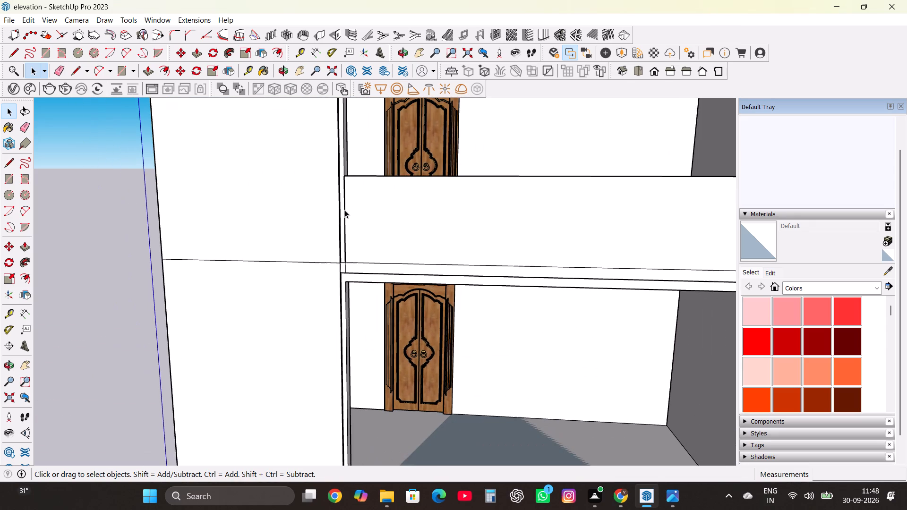
left_click(344, 215)
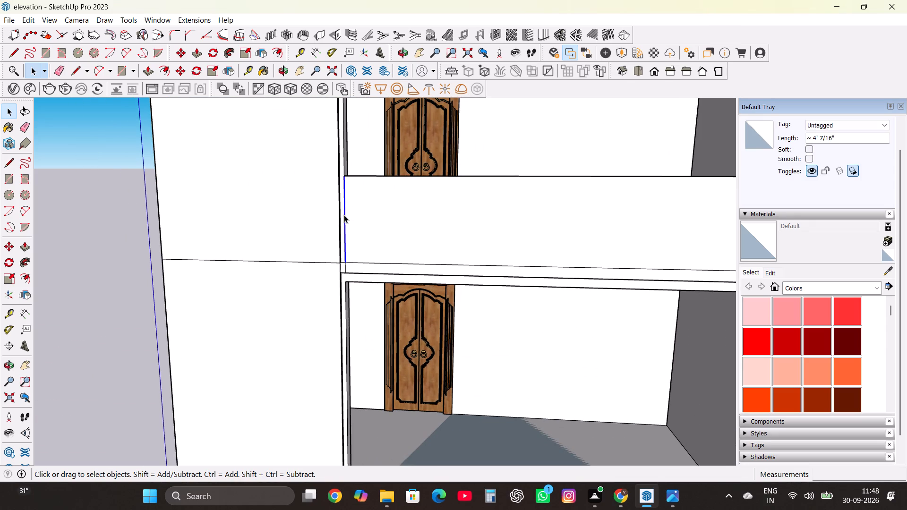
middle_click_drag(392, 196, 213, 314)
scroll(218, 287, "down", 4)
double_click(116, 294)
scroll(230, 296, "up", 8)
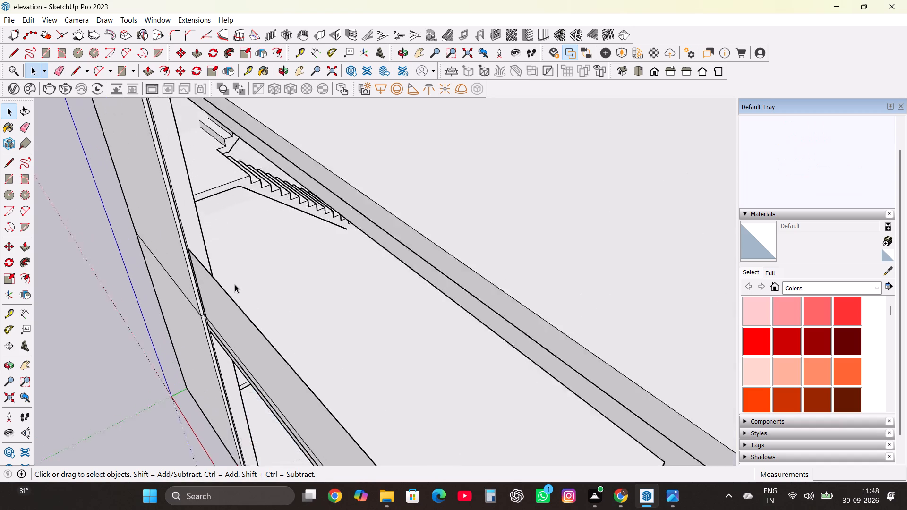
scroll(235, 284, "up", 8)
middle_click_drag(234, 286, 195, 291)
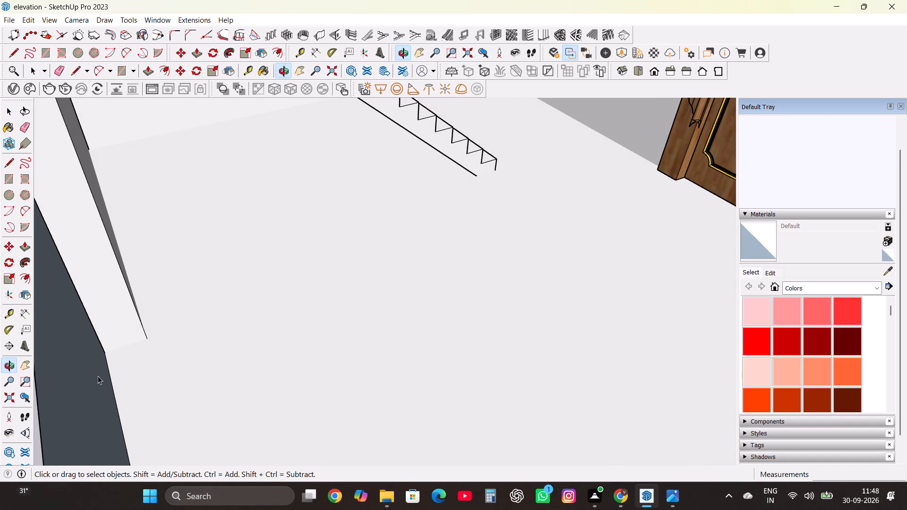
left_click(93, 377)
scroll(194, 277, "down", 3)
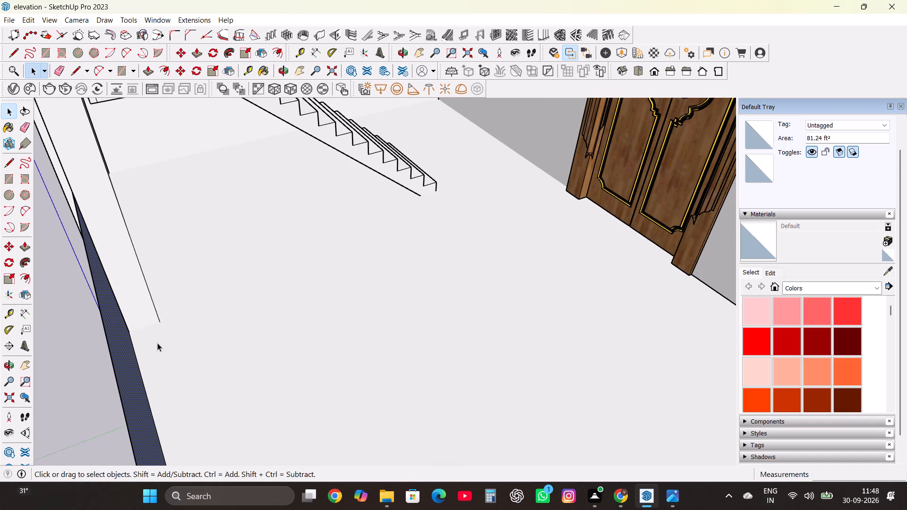
key("p")
left_click_drag(118, 363, 124, 362)
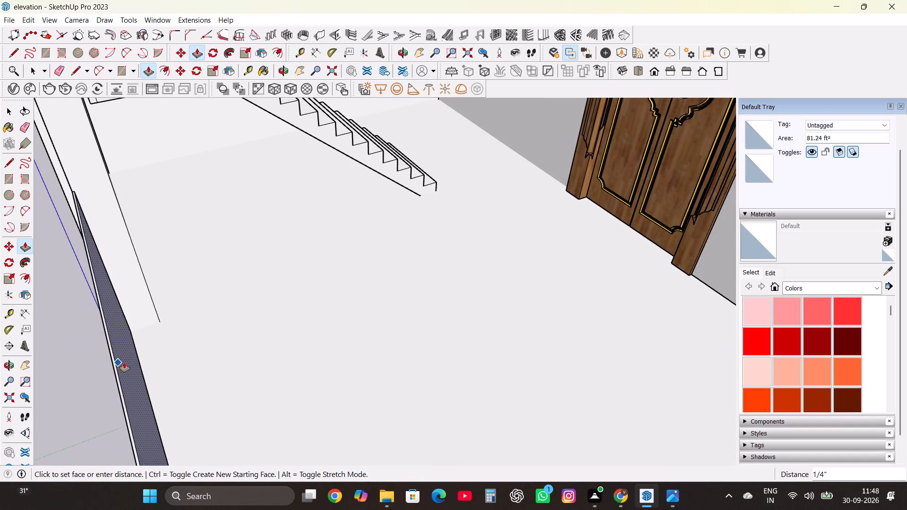
left_click_drag(124, 362, 145, 353)
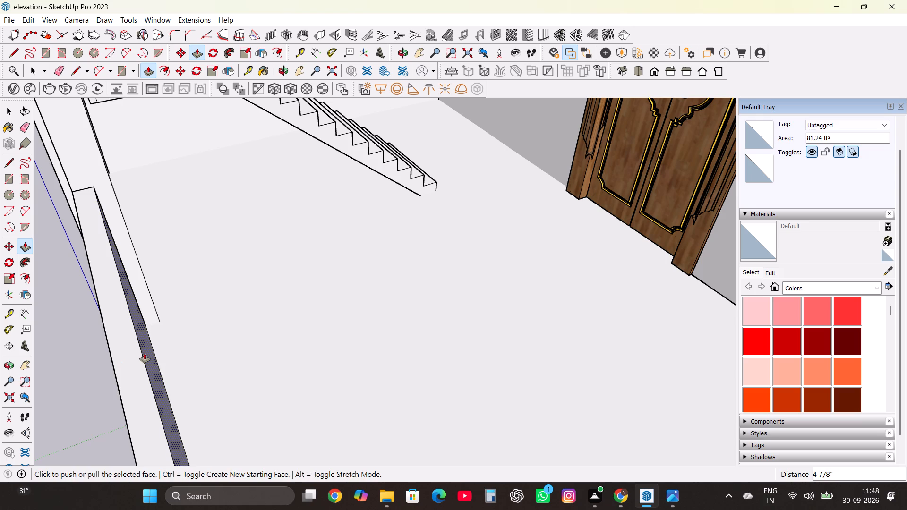
type("4\"")
key("Return")
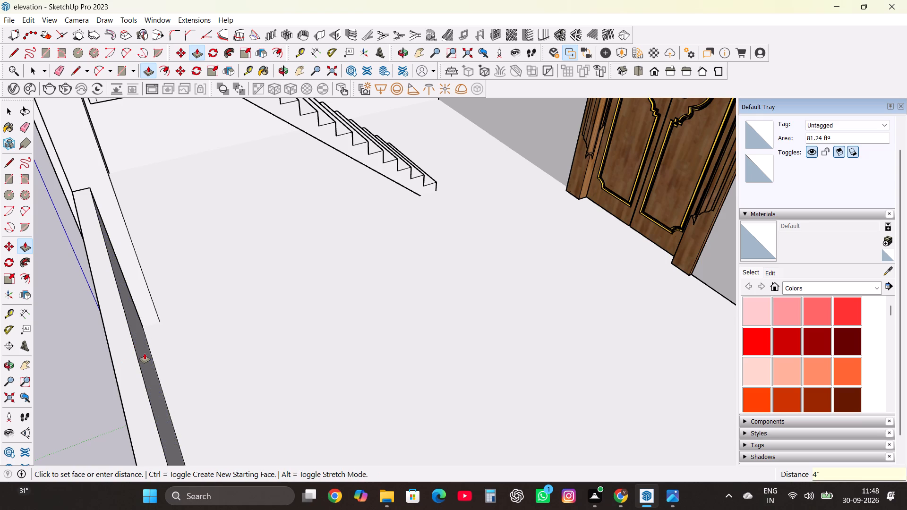
scroll(304, 243, "down", 3)
middle_click_drag(242, 323, 308, 277)
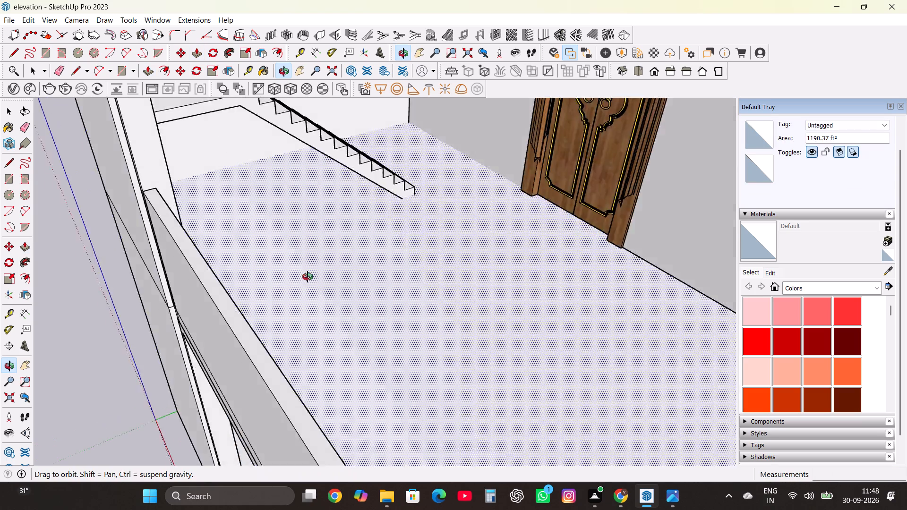
middle_click_drag(308, 277, 376, 224)
scroll(309, 280, "down", 16)
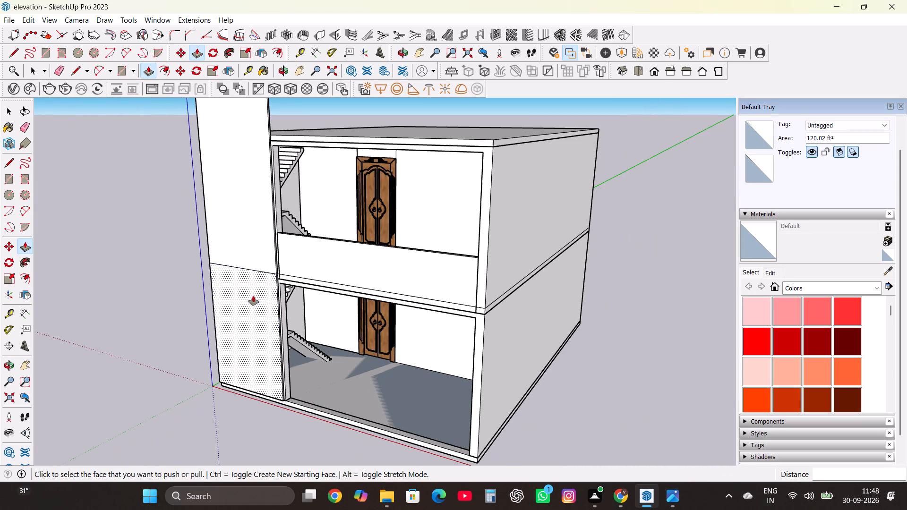
key("space")
double_click(618, 223)
Copy the panel's end edge beside the tall front wall to its far end, dividing the front face into 4 equal bays.
middle_click_drag(264, 313, 341, 333)
scroll(352, 273, "up", 10)
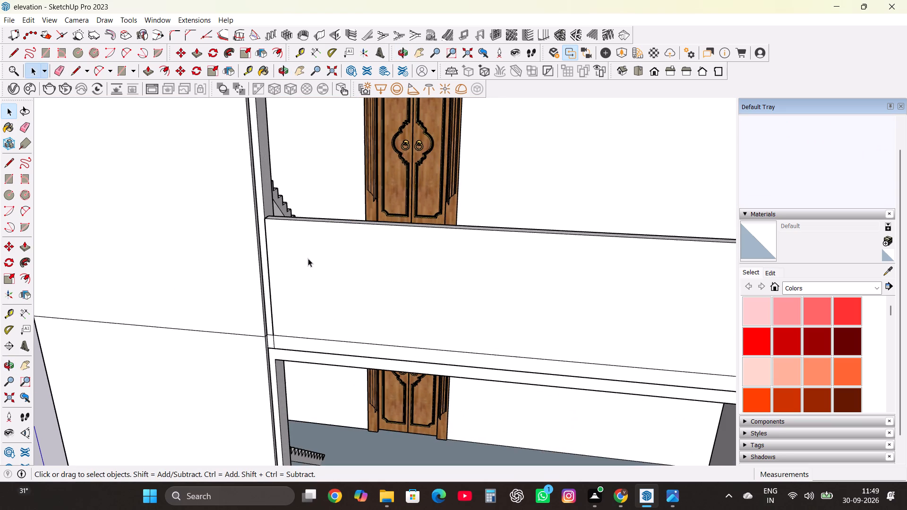
triple_click(308, 258)
left_click(270, 263)
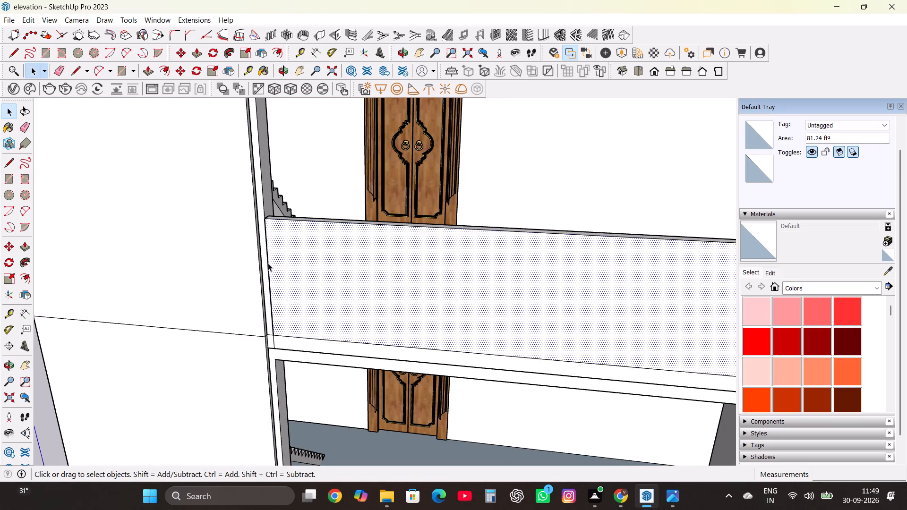
left_click(267, 264)
key("m")
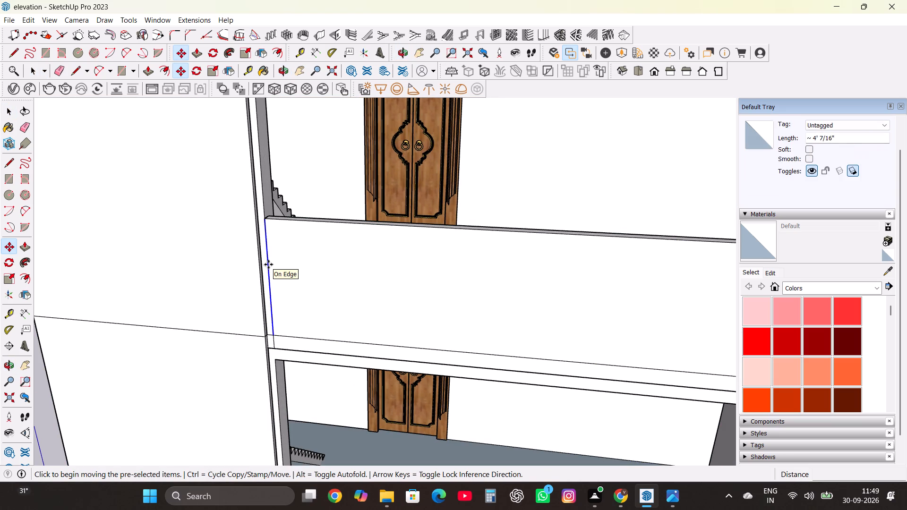
left_click(276, 336)
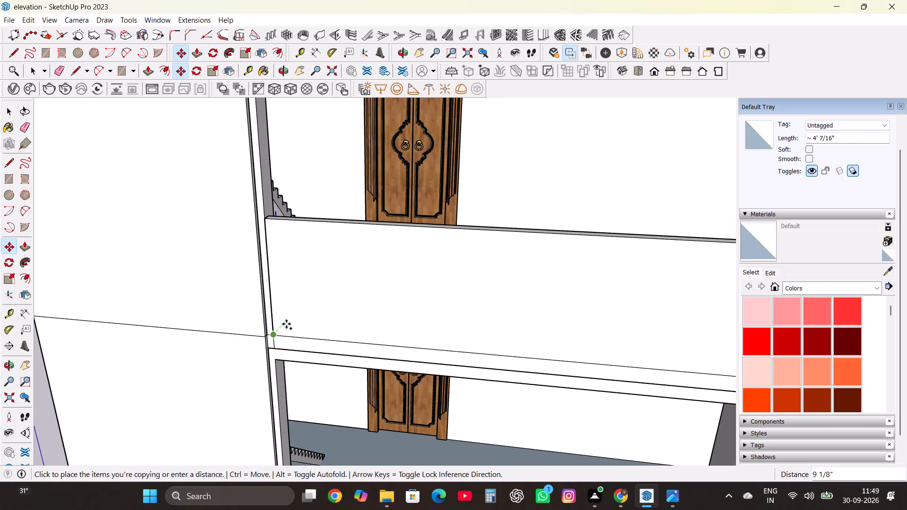
scroll(286, 324, "down", 7)
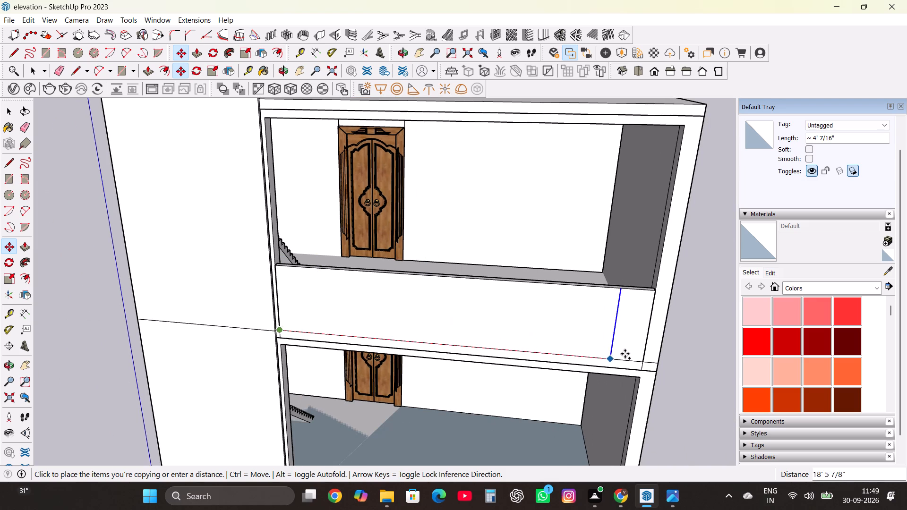
left_click(645, 363)
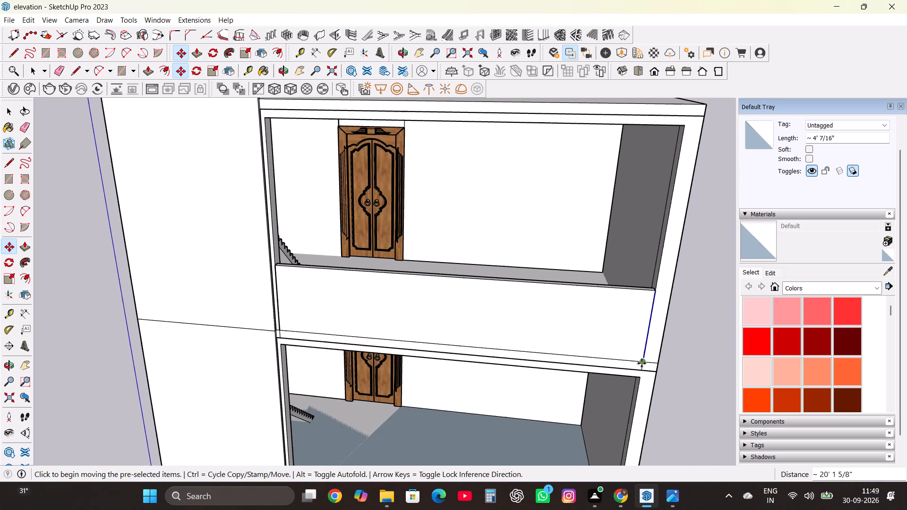
key("slash")
key("5")
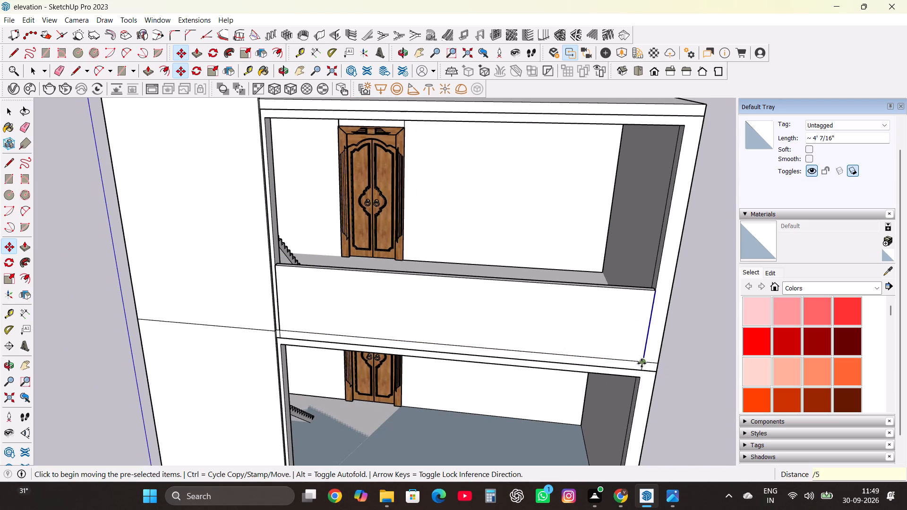
key("Return")
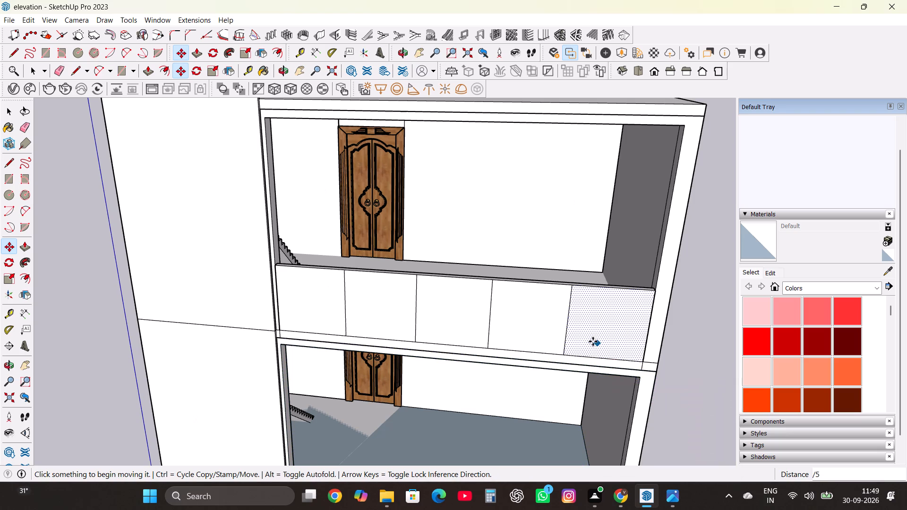
type("/4")
key("Return")
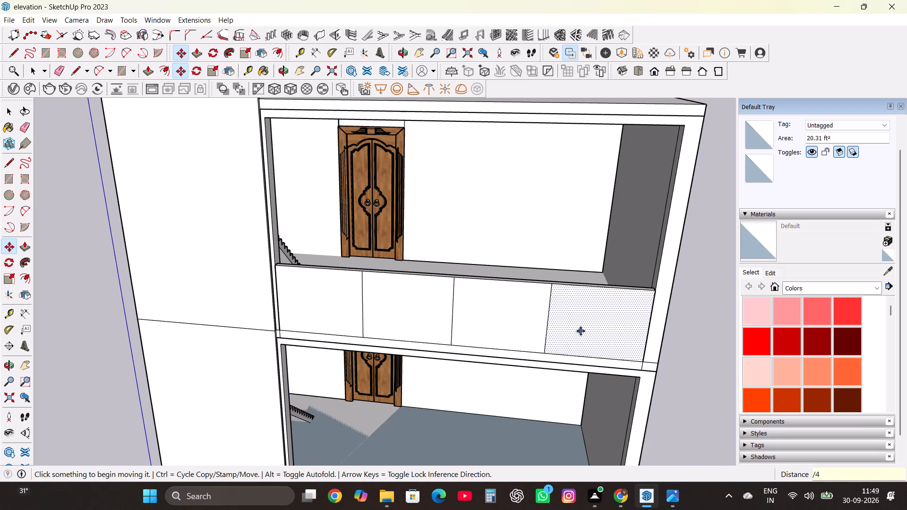
key("space")
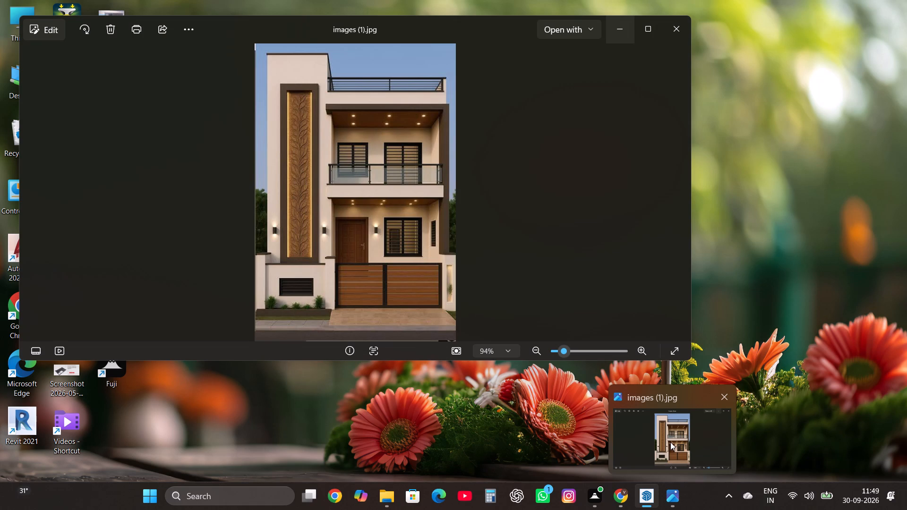
Copy the division line nearest the tall front wall 1" along the panel, away from that wall.
scroll(324, 316, "up", 2)
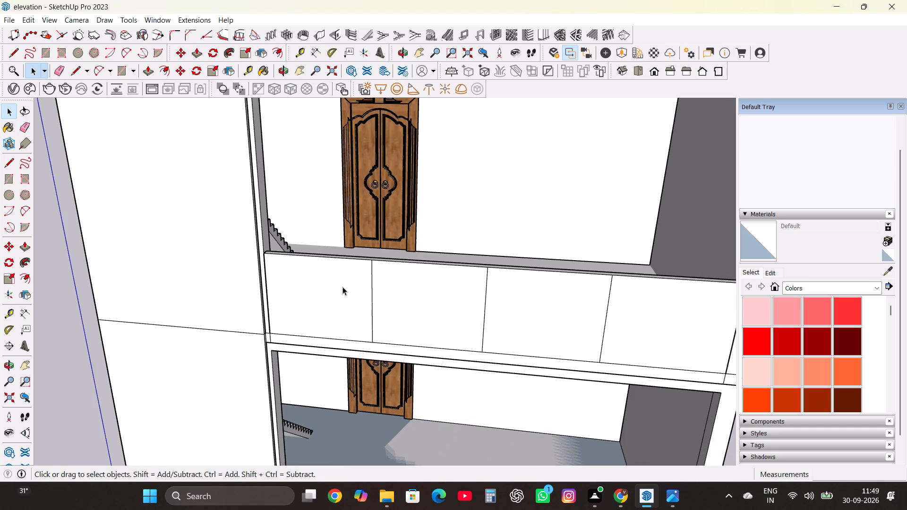
middle_click_drag(343, 287, 429, 330)
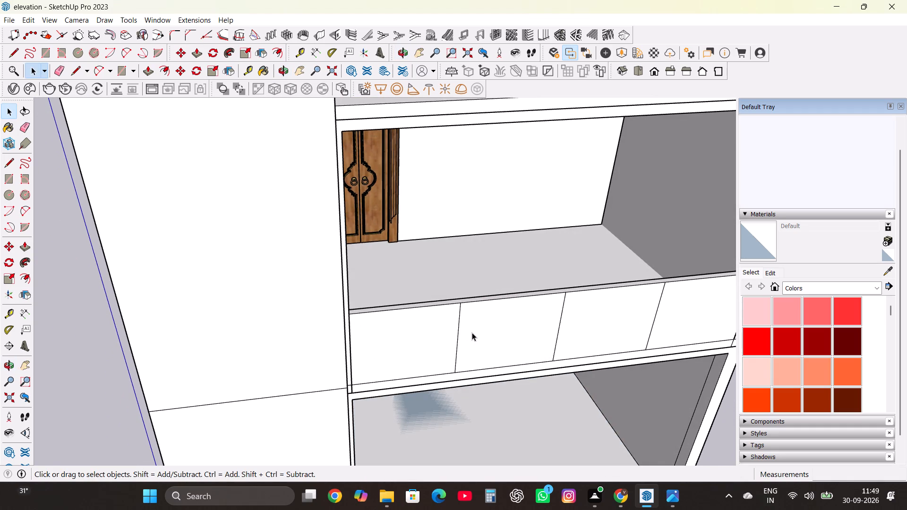
left_click(457, 331)
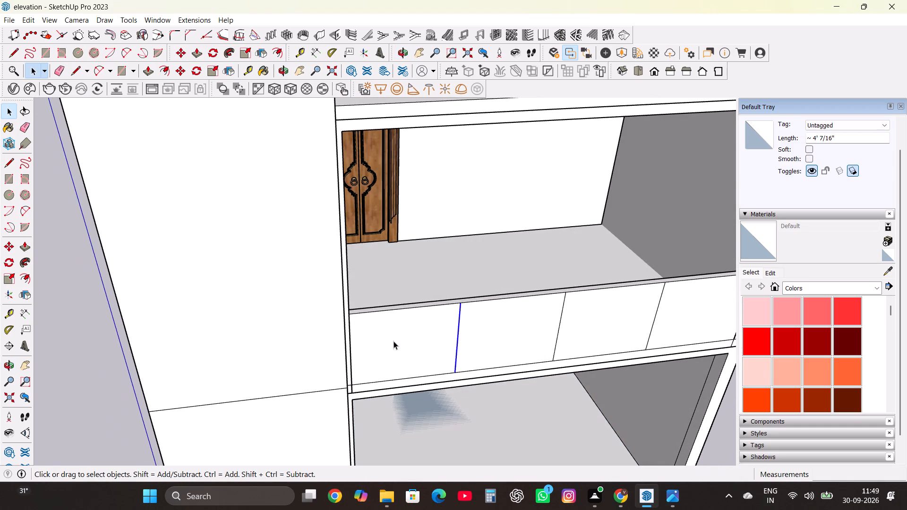
key("space")
key("Escape")
key("m")
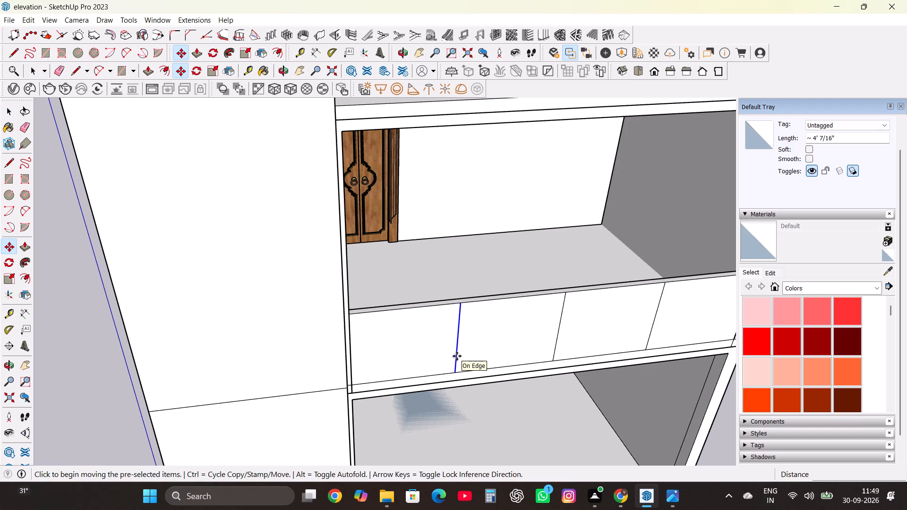
left_click(457, 356)
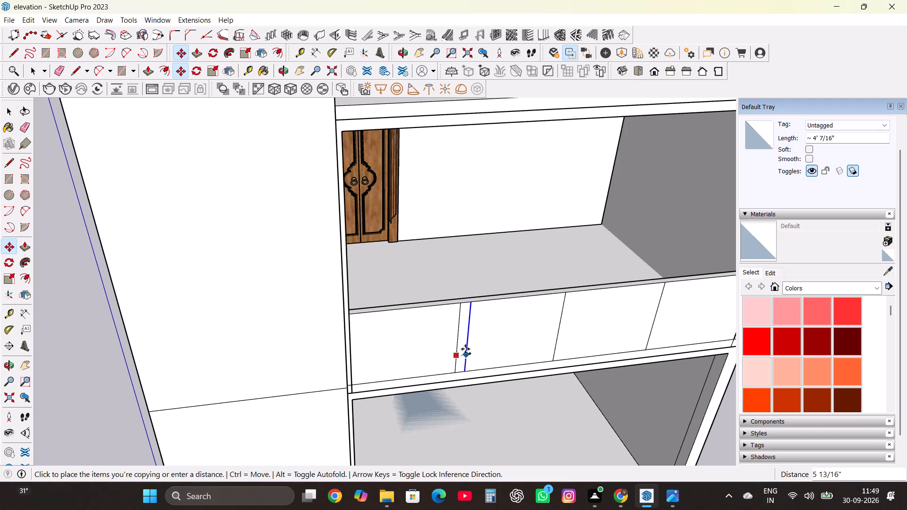
key("1")
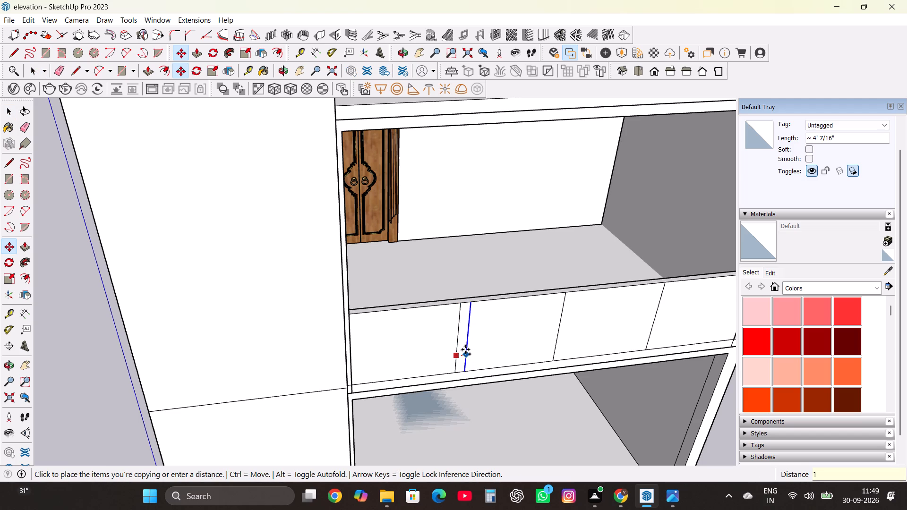
key("shift+quotedbl")
key("Return")
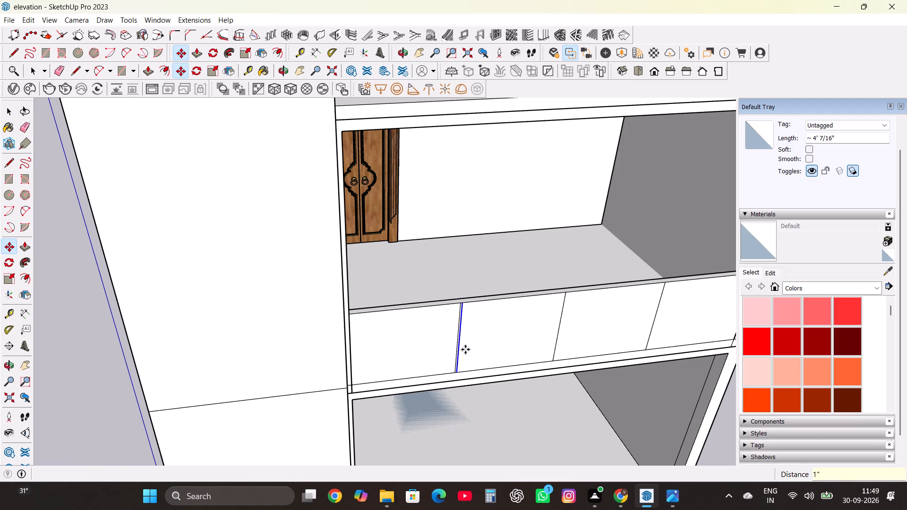
Move the copied division line a further 1" away from the original line to widen the strip between them.
scroll(465, 350, "up", 4)
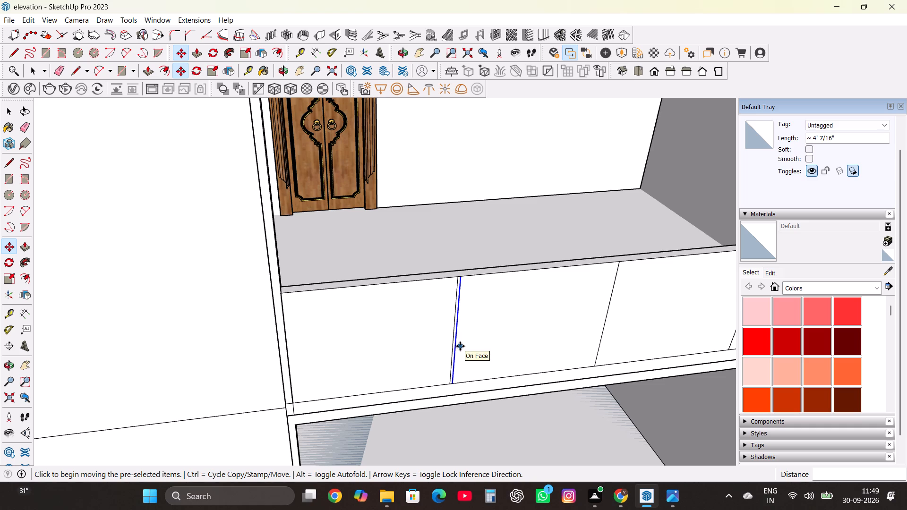
left_click(457, 346)
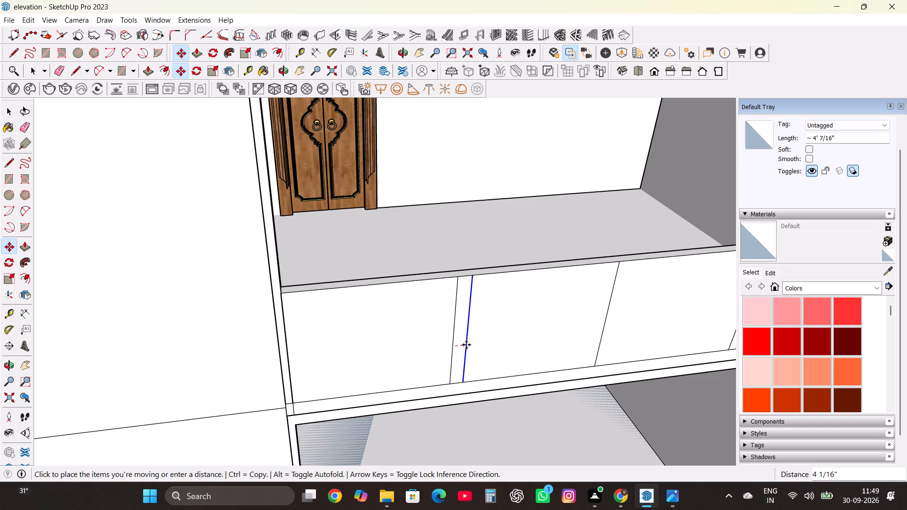
type("1\"")
key("Return")
scroll(467, 342, "up", 4)
key("space")
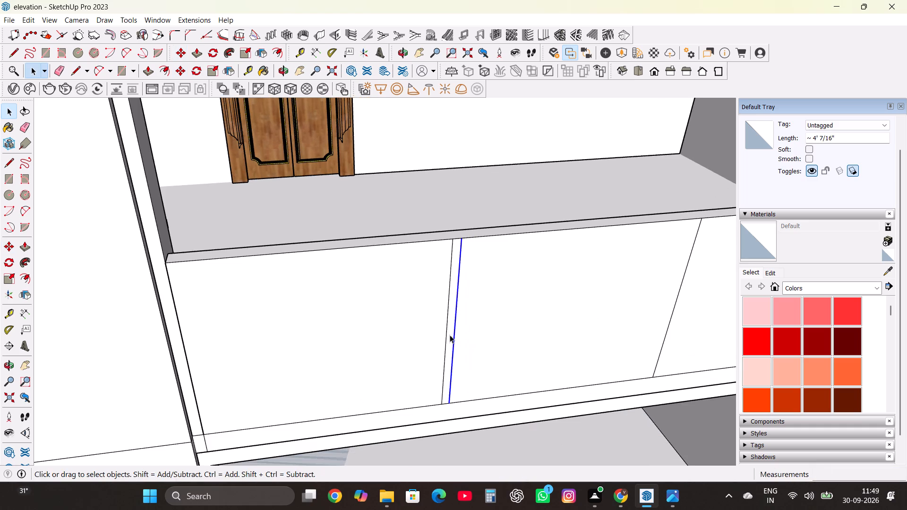
Copy the front panel's middle division line 2" along the panel, away from the tall front wall.
left_click(450, 329)
scroll(417, 340, "down", 3)
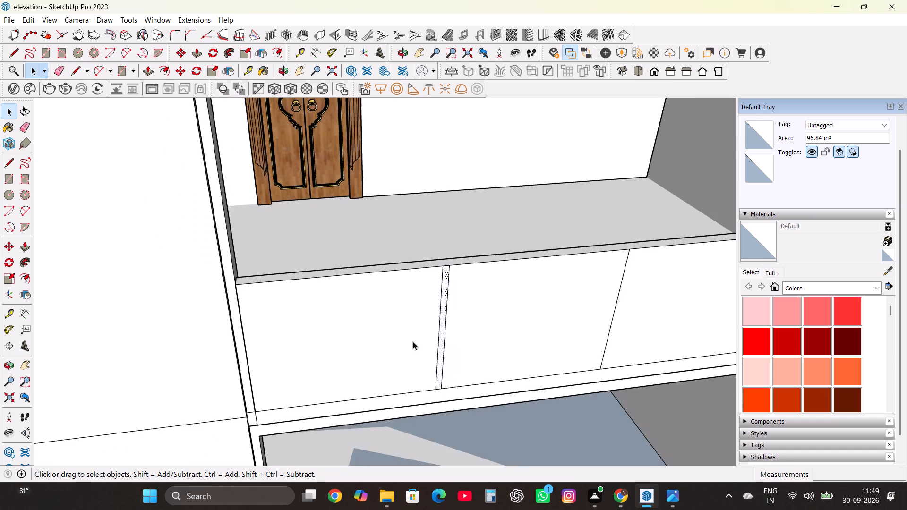
scroll(413, 341, "down", 4)
scroll(587, 310, "up", 3)
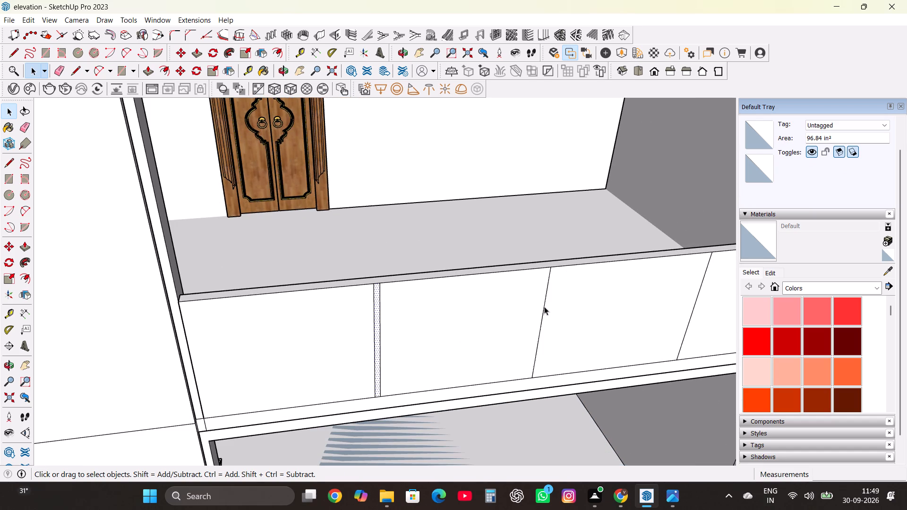
left_click(544, 307)
key("m")
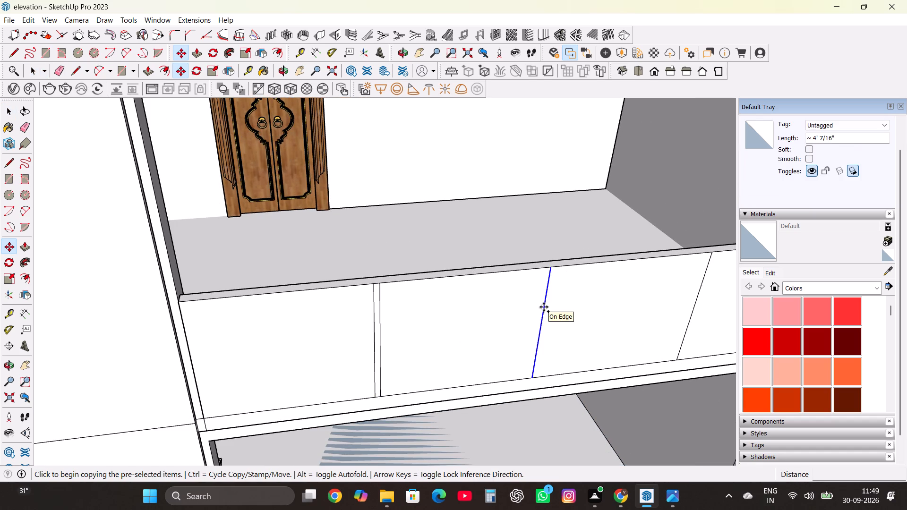
left_click(544, 307)
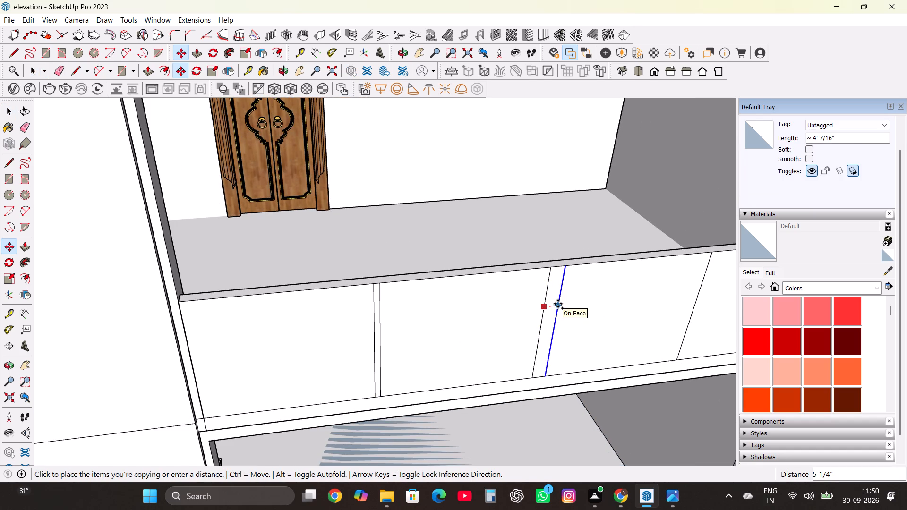
type("2\"")
key("Return")
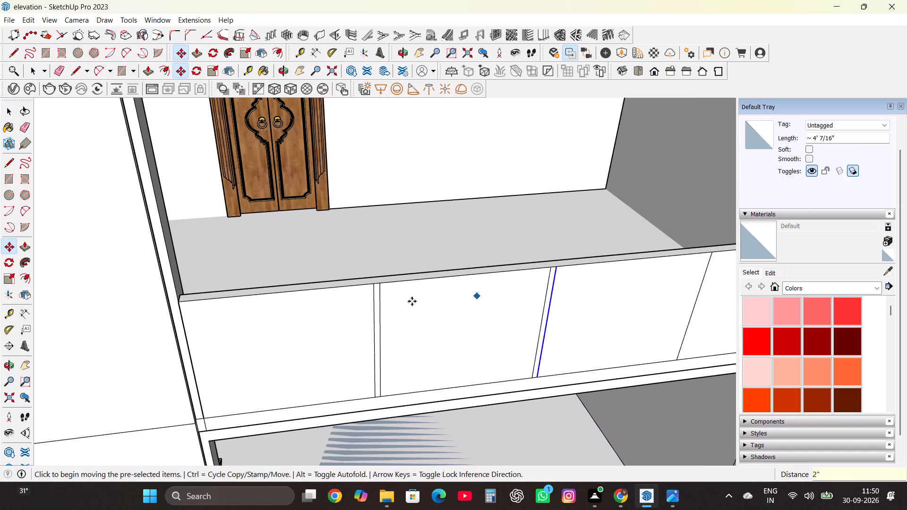
Copy the division line farthest from the tall front wall 2" along the panel, again away from that wall.
scroll(418, 300, "down", 8)
scroll(573, 291, "up", 3)
key("space")
left_click(574, 290)
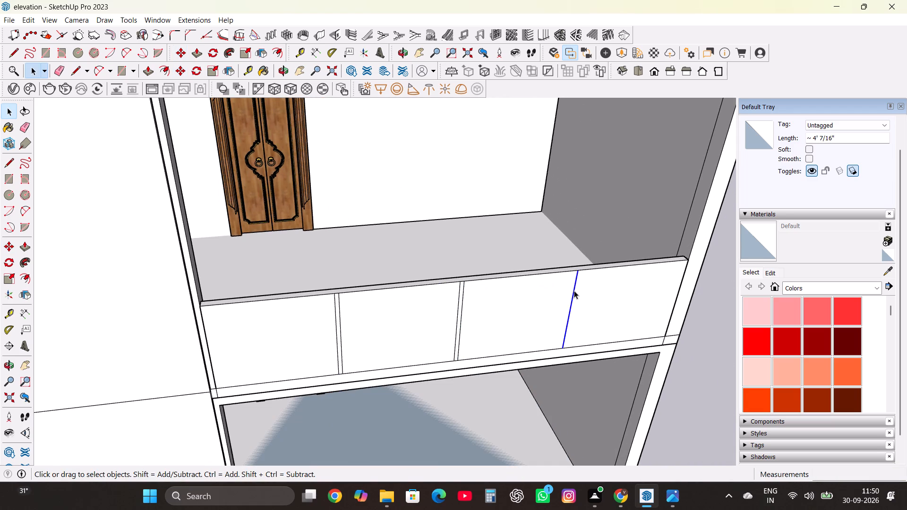
key("m")
left_click(574, 290)
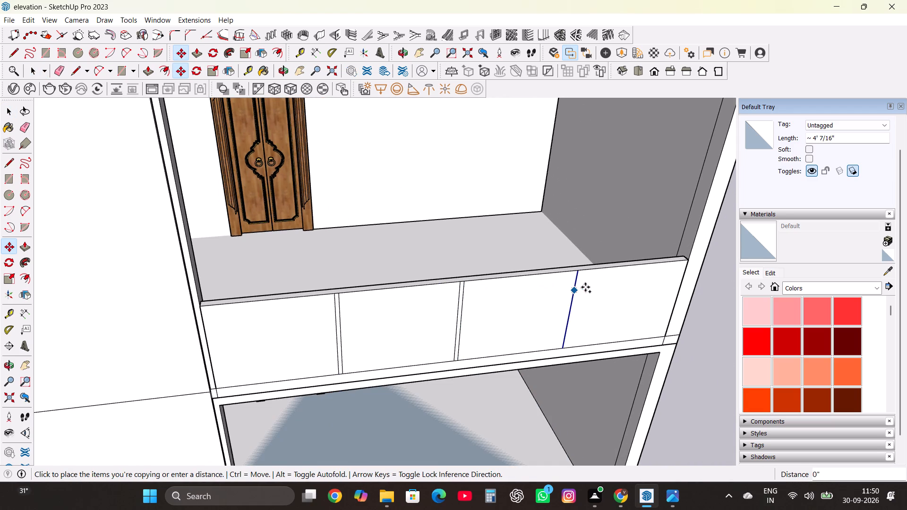
type("2\"")
key("Return")
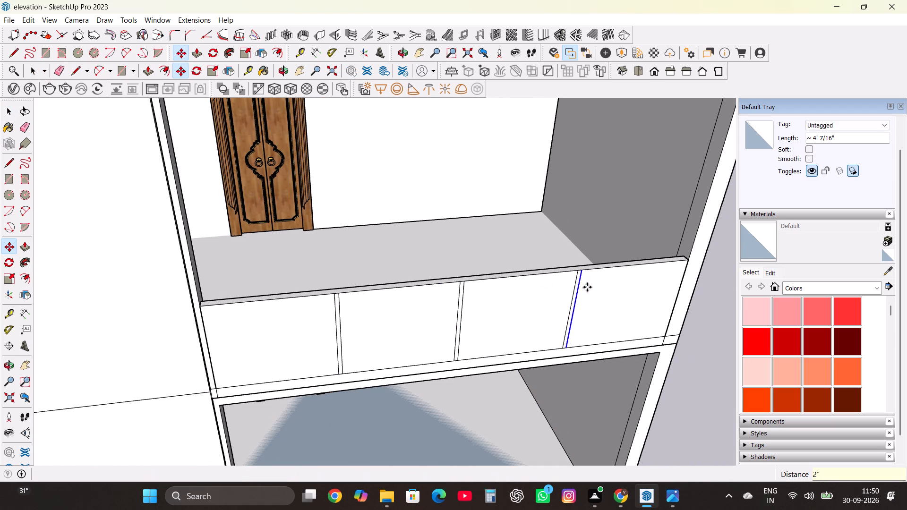
key("space")
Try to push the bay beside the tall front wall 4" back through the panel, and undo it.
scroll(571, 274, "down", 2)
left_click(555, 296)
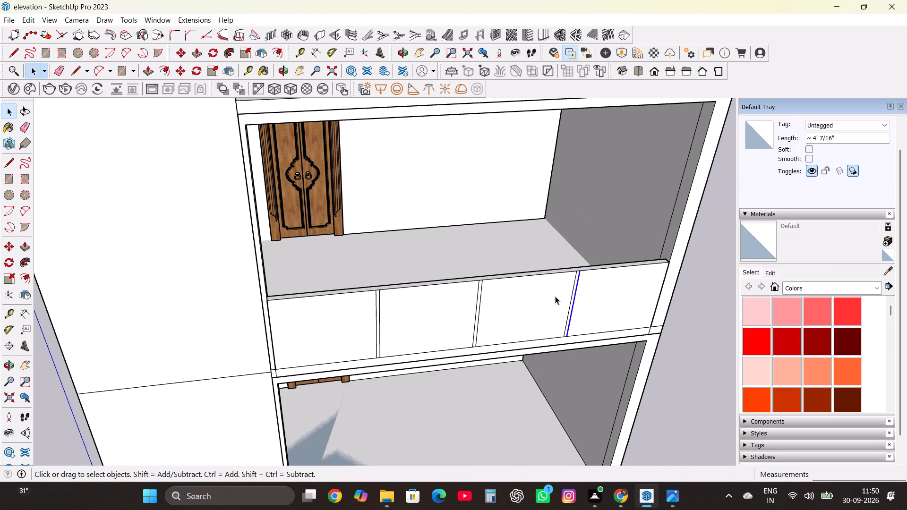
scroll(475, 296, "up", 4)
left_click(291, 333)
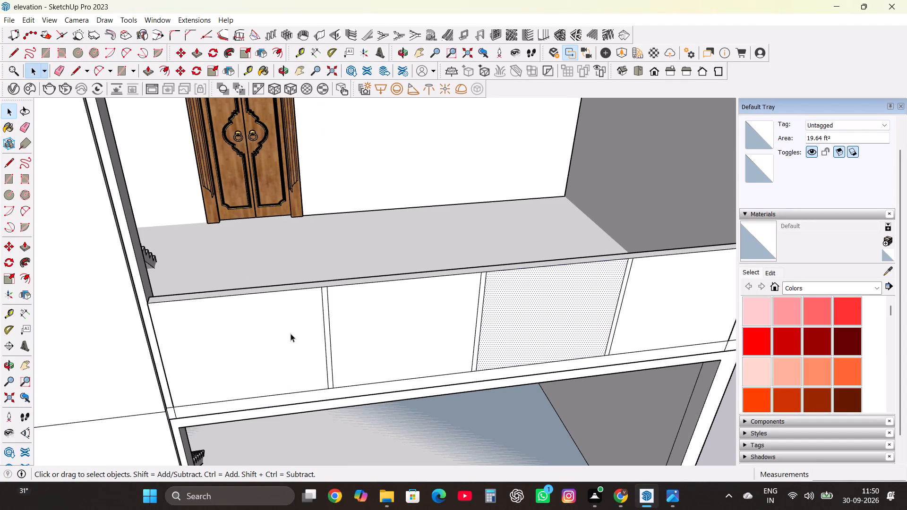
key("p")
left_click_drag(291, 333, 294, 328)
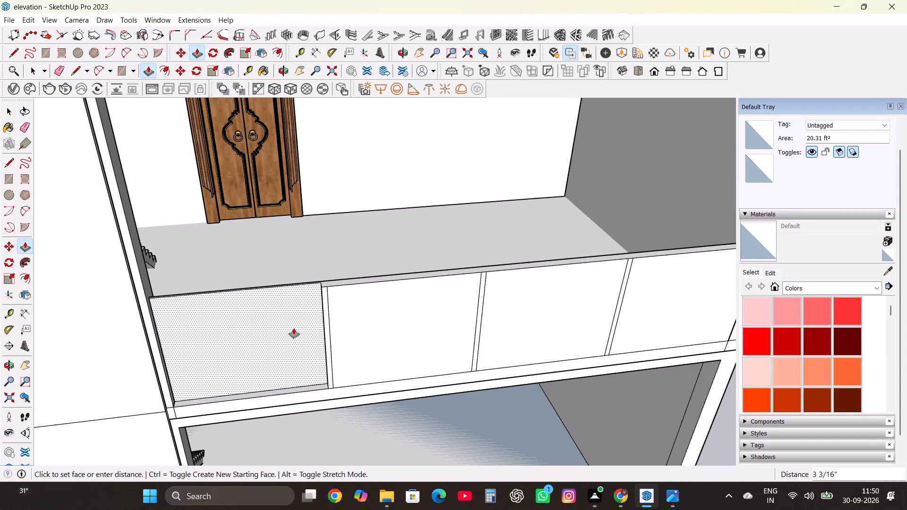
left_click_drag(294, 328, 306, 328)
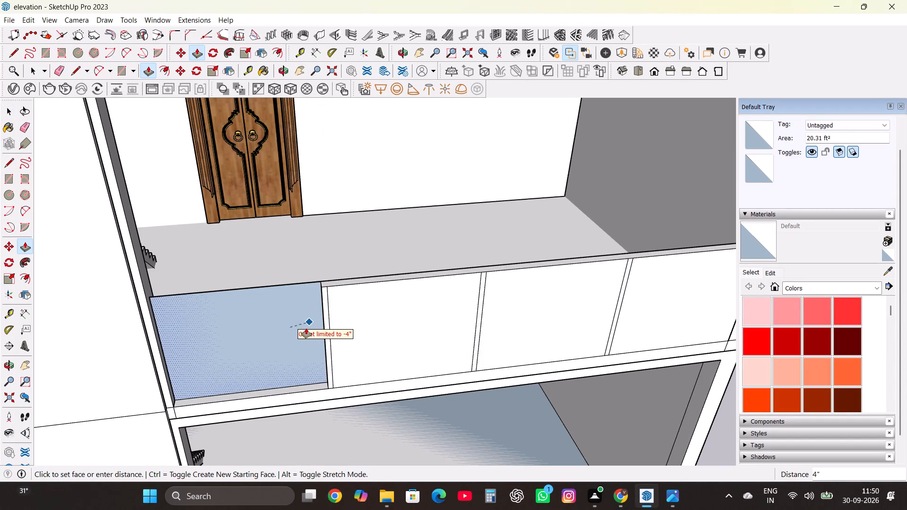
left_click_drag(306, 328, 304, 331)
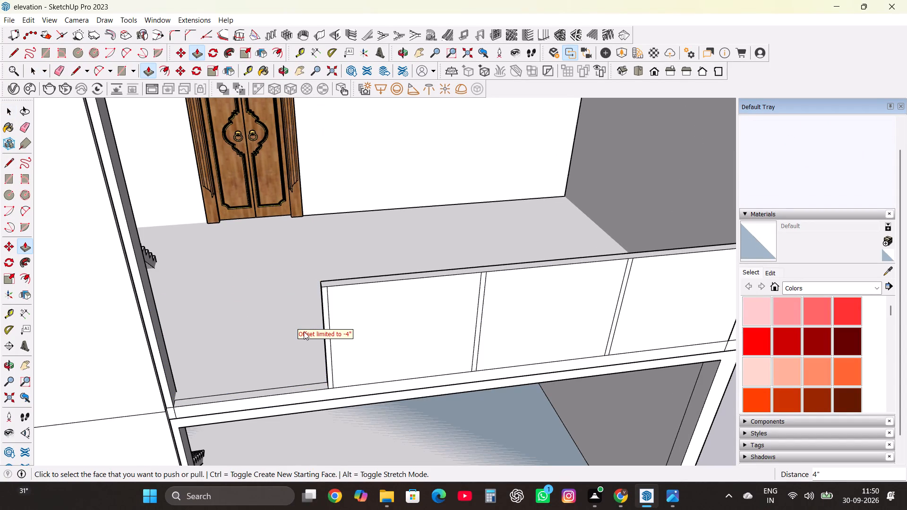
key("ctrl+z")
Push/Pull the four bay faces of the front panel about 2" inward, leaving the narrow strips between them raised.
left_click(289, 341)
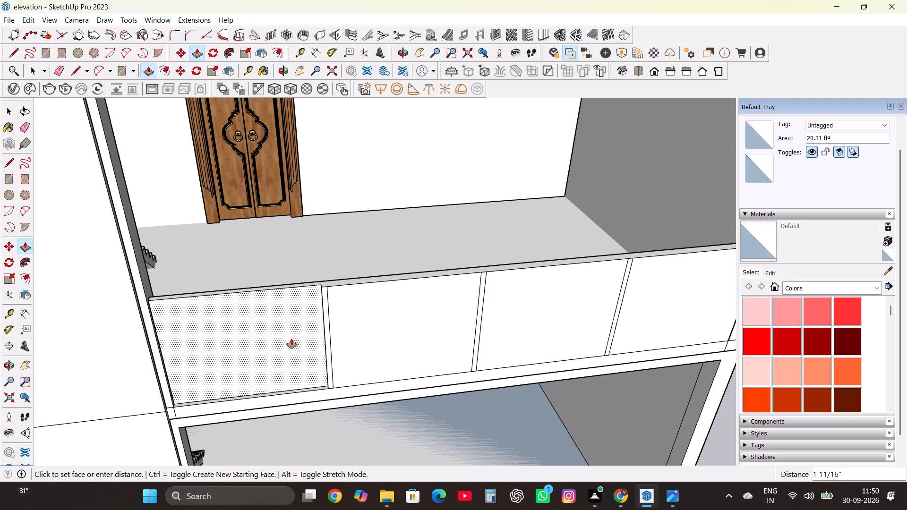
left_click_drag(355, 308, 305, 313)
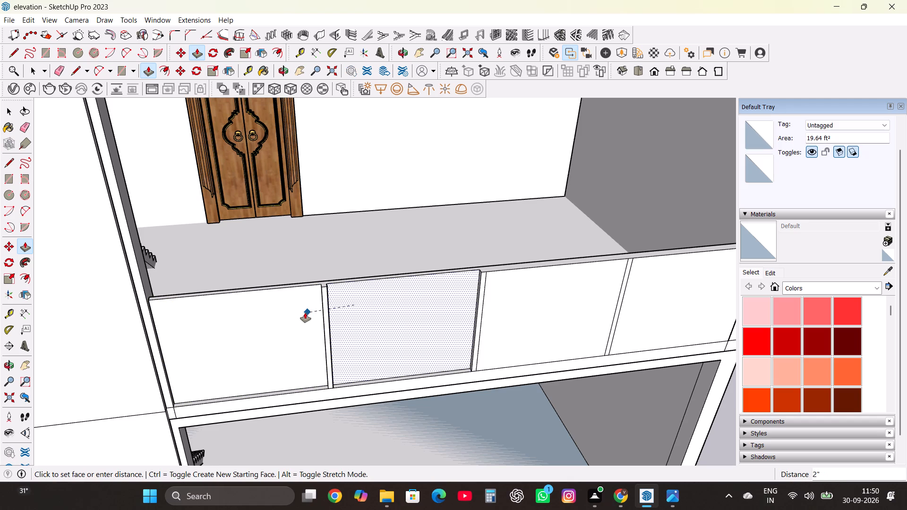
left_click_drag(305, 313, 292, 299)
double_click(498, 282)
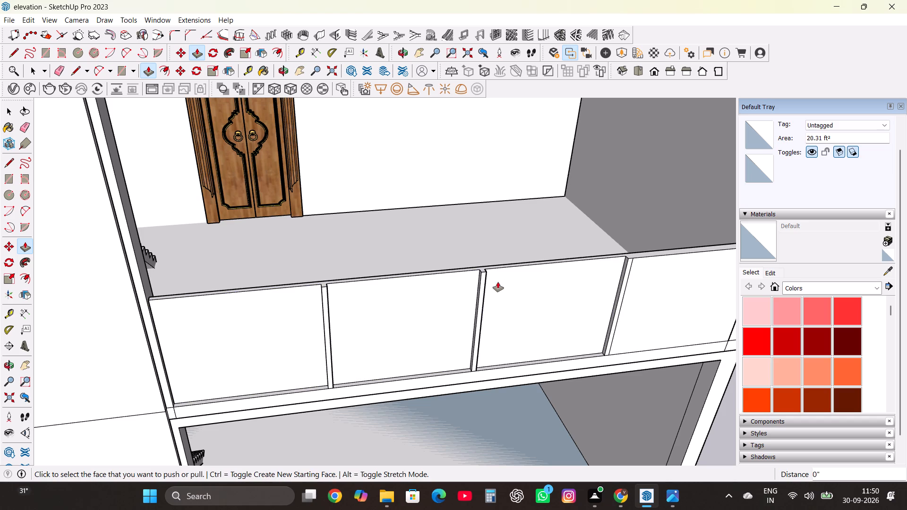
double_click(665, 263)
scroll(449, 306, "down", 13)
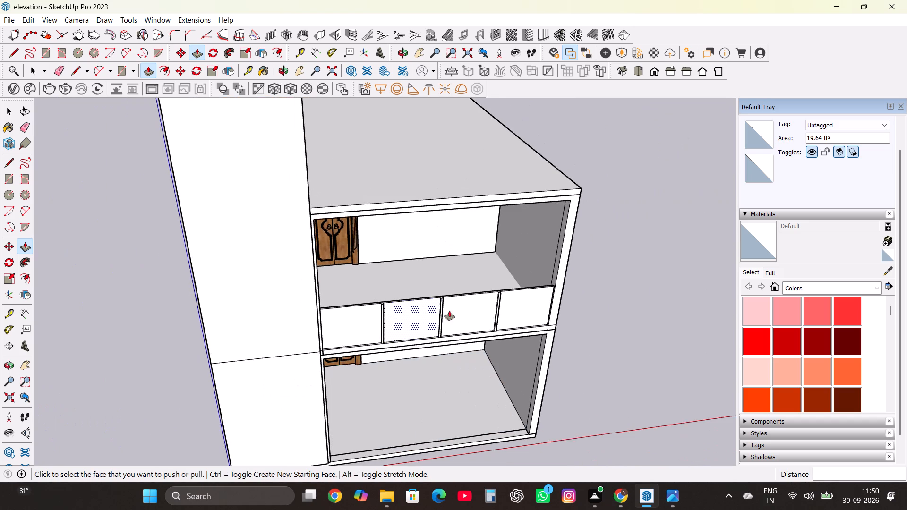
middle_click_drag(513, 310, 448, 261)
key("space")
double_click(614, 267)
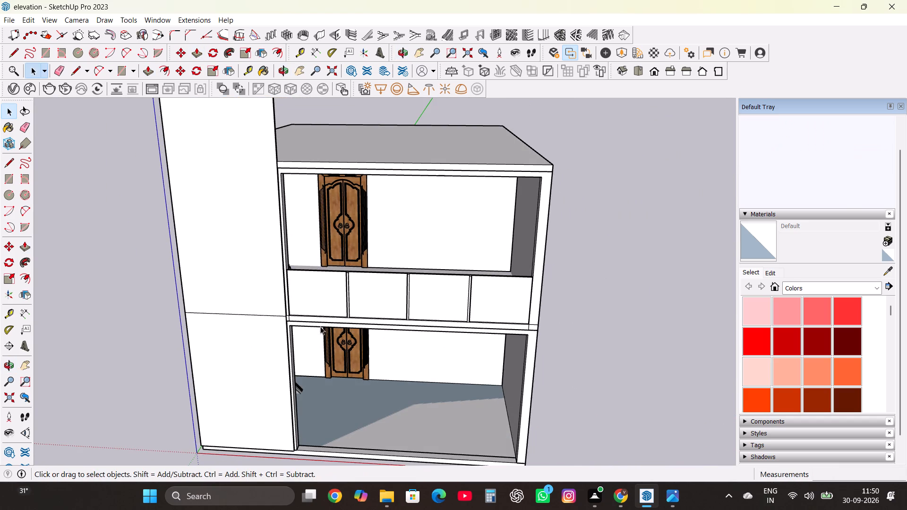
Paint the four recessed bays of the front panel with Mirror 01 from the Glass and Mirrors materials.
scroll(319, 325, "up", 5)
left_click(325, 279)
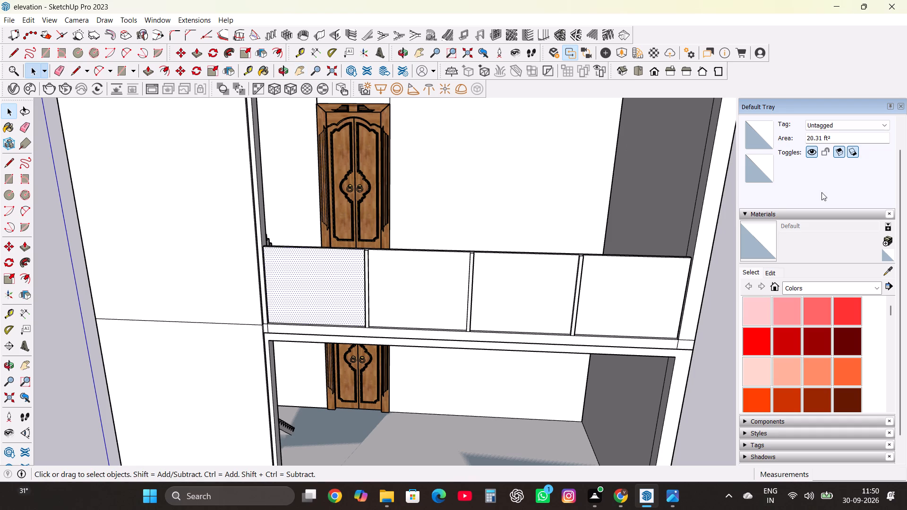
double_click(838, 125)
scroll(819, 348, "down", 3)
left_click(840, 282)
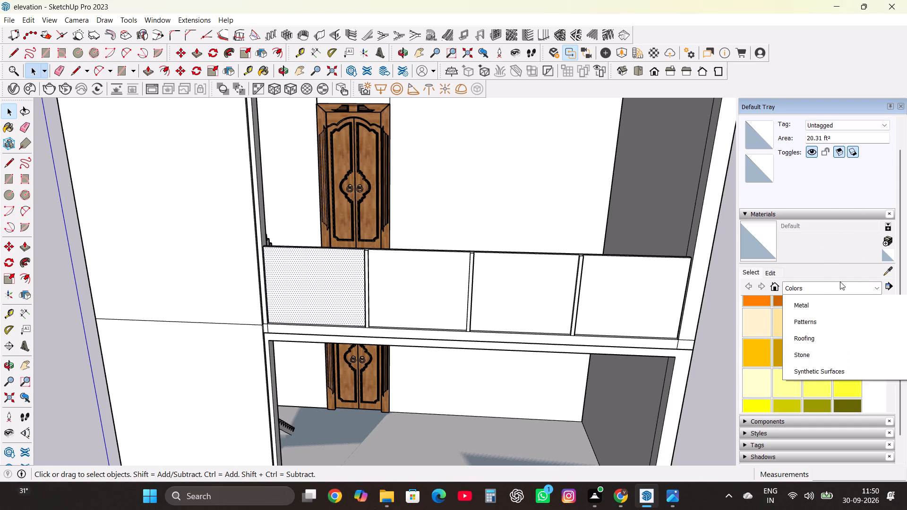
scroll(816, 394, "down", 4)
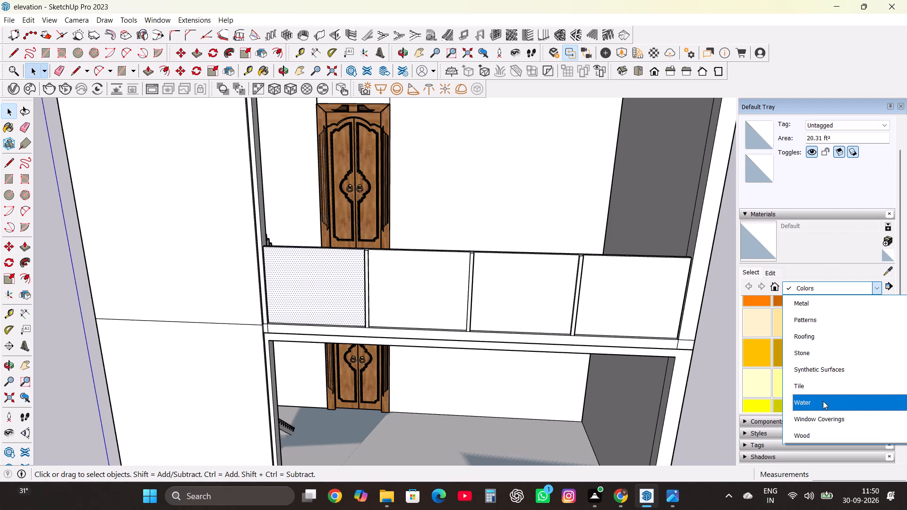
scroll(822, 322, "down", 4)
scroll(820, 435, "up", 3)
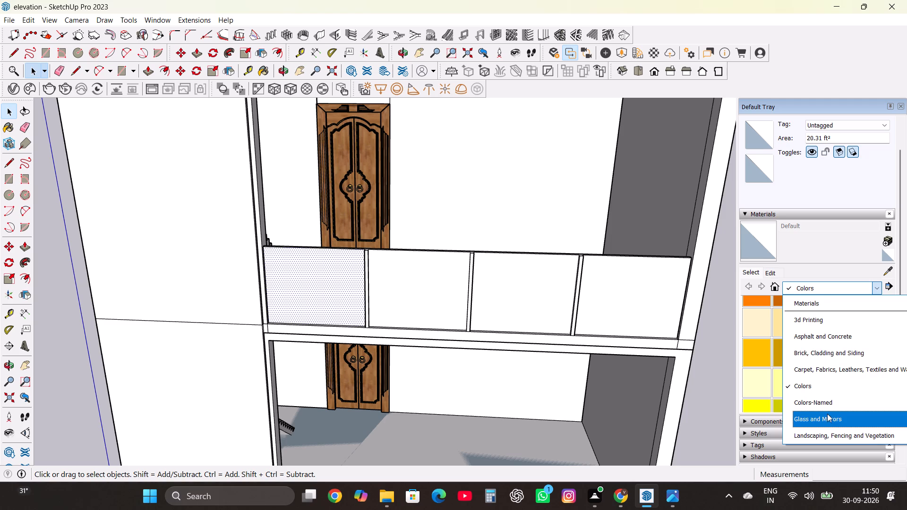
left_click(828, 416)
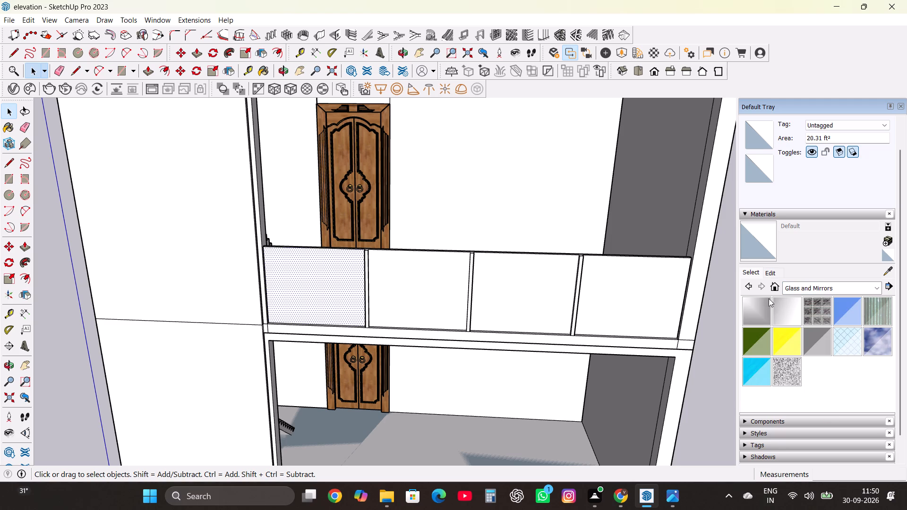
left_click(755, 315)
left_click(343, 298)
left_click(400, 296)
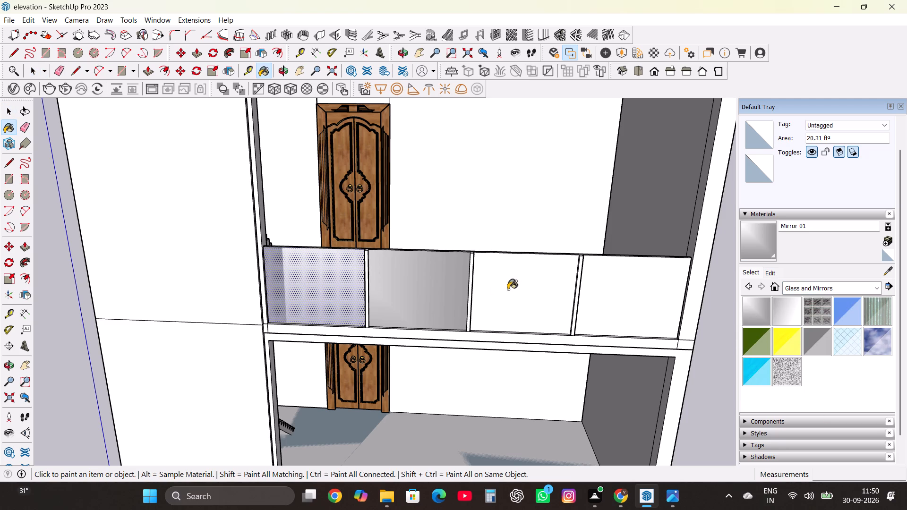
left_click(510, 288)
left_click(639, 305)
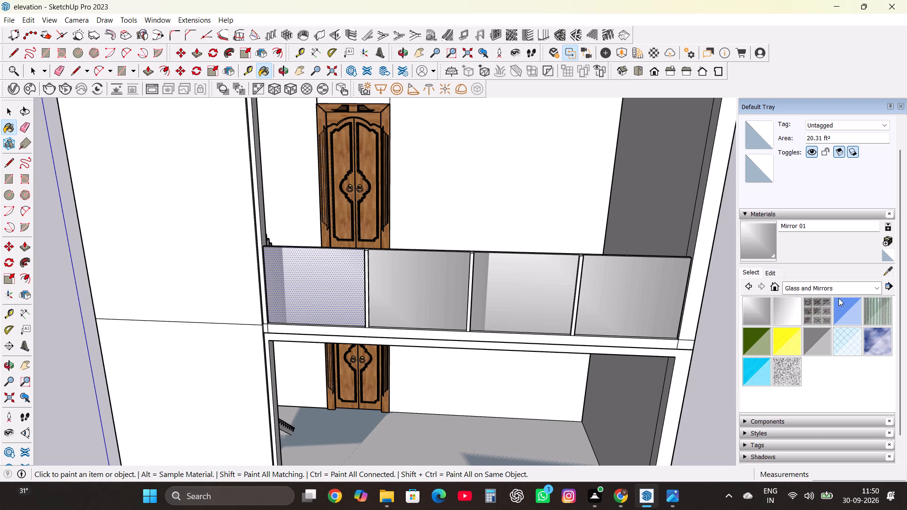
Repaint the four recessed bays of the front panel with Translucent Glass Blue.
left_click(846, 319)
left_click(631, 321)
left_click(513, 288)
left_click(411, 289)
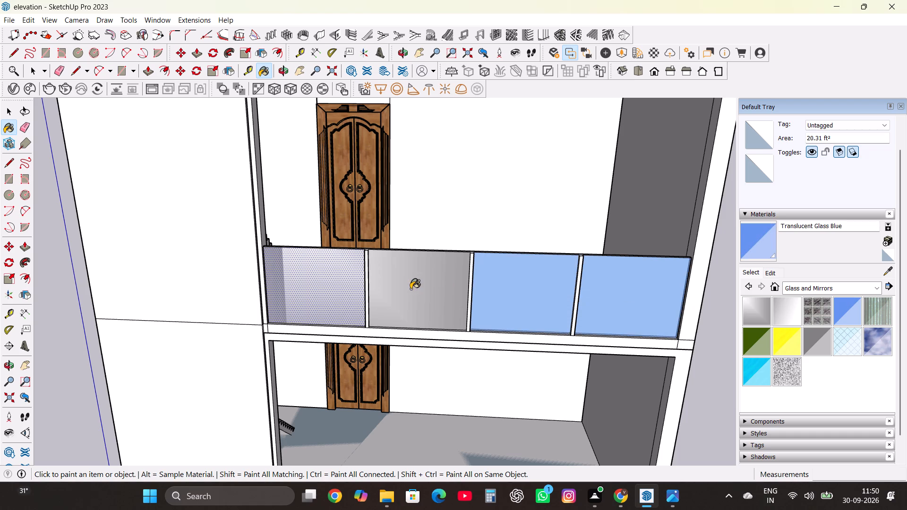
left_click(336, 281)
Paint the inner back face of the upper-floor front panel with Translucent Glass Blue.
middle_click_drag(406, 245, 257, 388)
middle_click(257, 388)
scroll(245, 347, "up", 2)
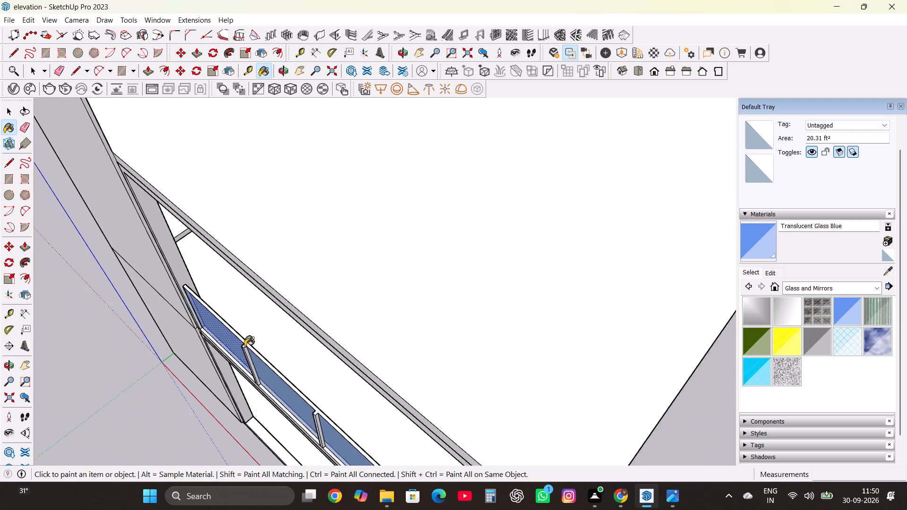
scroll(245, 346, "up", 15)
middle_click_drag(254, 340, 158, 314)
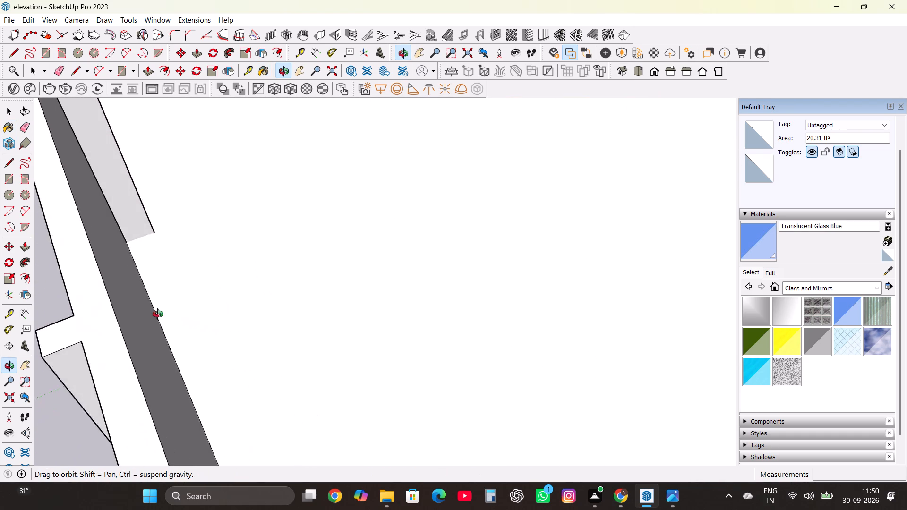
middle_click_drag(158, 314, 148, 311)
left_click(124, 295)
Repaint the front faces of the panel's four recessed bays with Mirror 01.
scroll(358, 246, "down", 8)
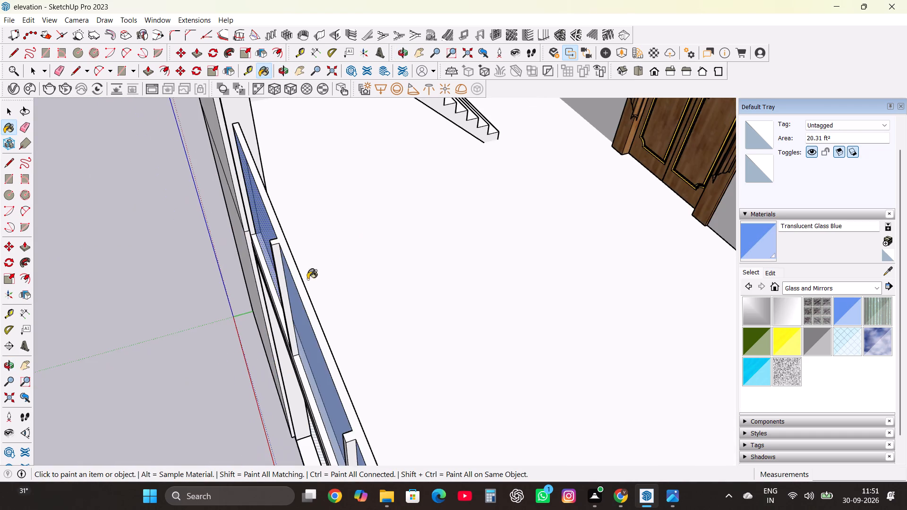
middle_click_drag(286, 288, 504, 171)
scroll(477, 226, "down", 3)
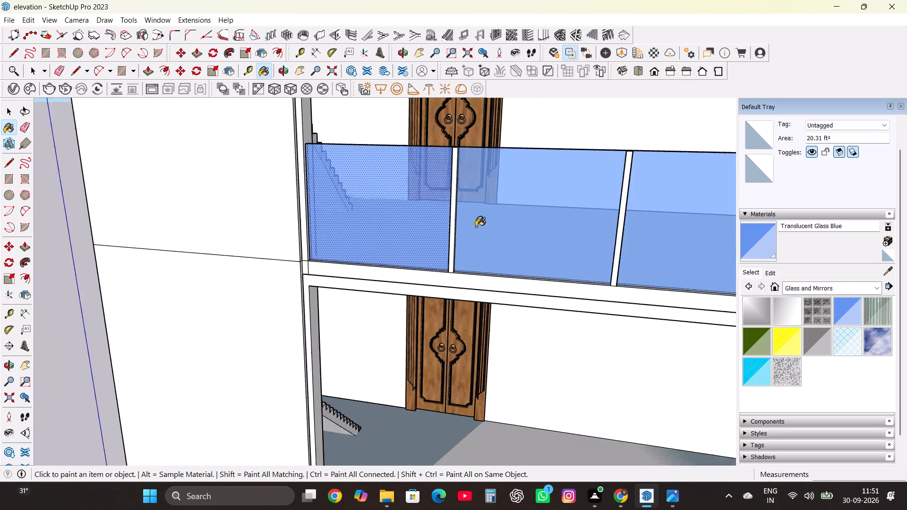
scroll(476, 227, "down", 8)
middle_click_drag(419, 263, 435, 245)
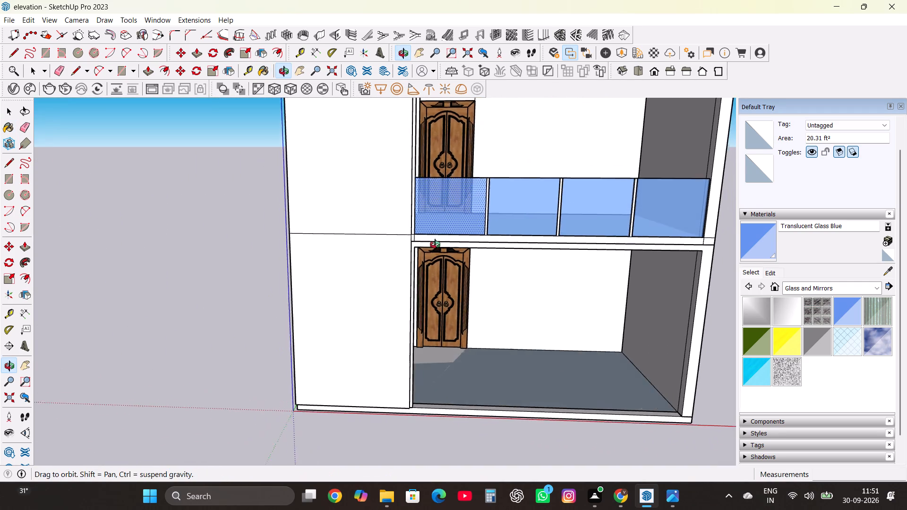
middle_click_drag(435, 245, 431, 245)
left_click(760, 308)
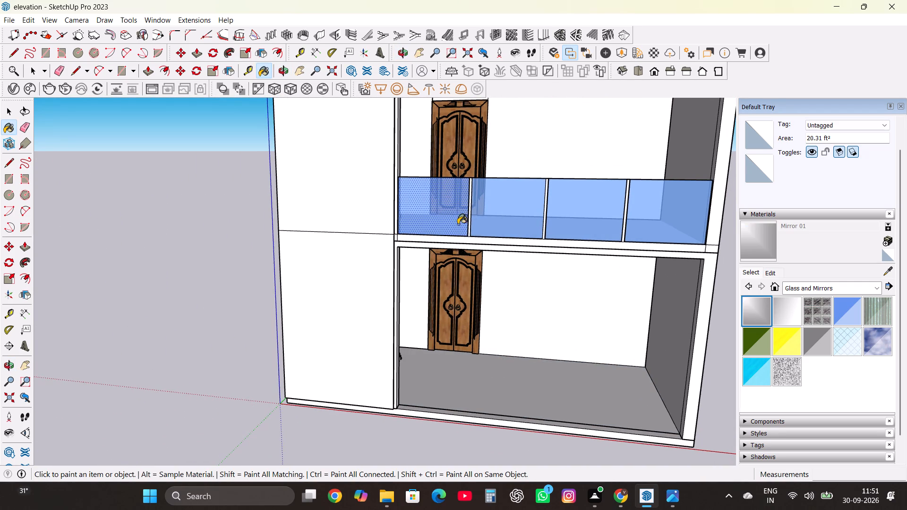
left_click(441, 202)
left_click(524, 210)
left_click(565, 207)
left_click(648, 208)
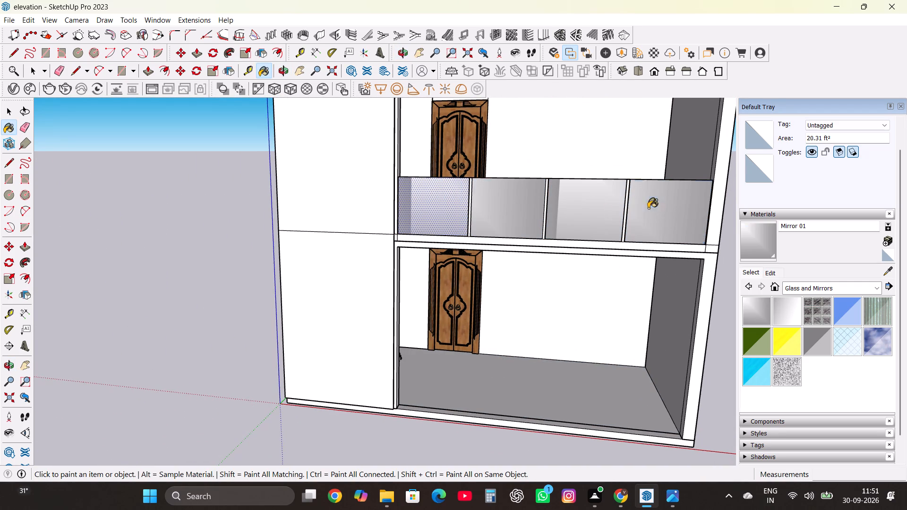
middle_click_drag(596, 231, 336, 305)
middle_click(336, 305)
scroll(305, 237, "up", 7)
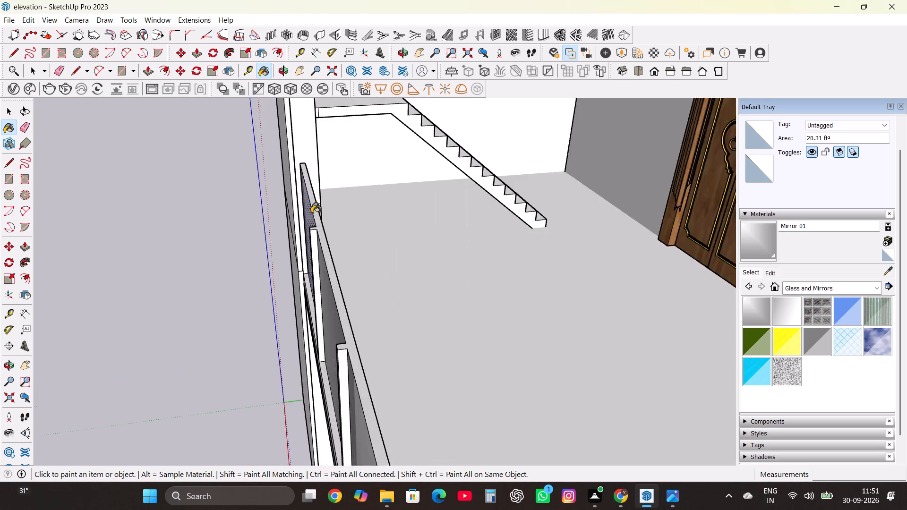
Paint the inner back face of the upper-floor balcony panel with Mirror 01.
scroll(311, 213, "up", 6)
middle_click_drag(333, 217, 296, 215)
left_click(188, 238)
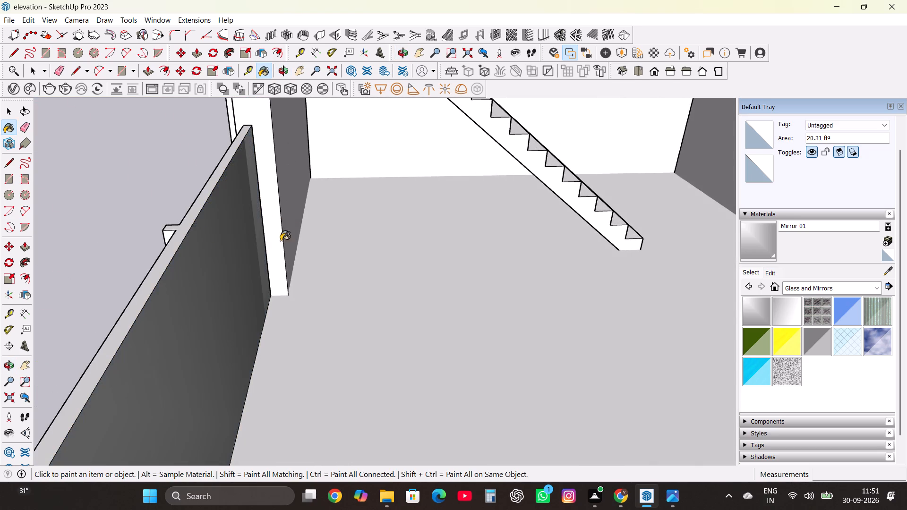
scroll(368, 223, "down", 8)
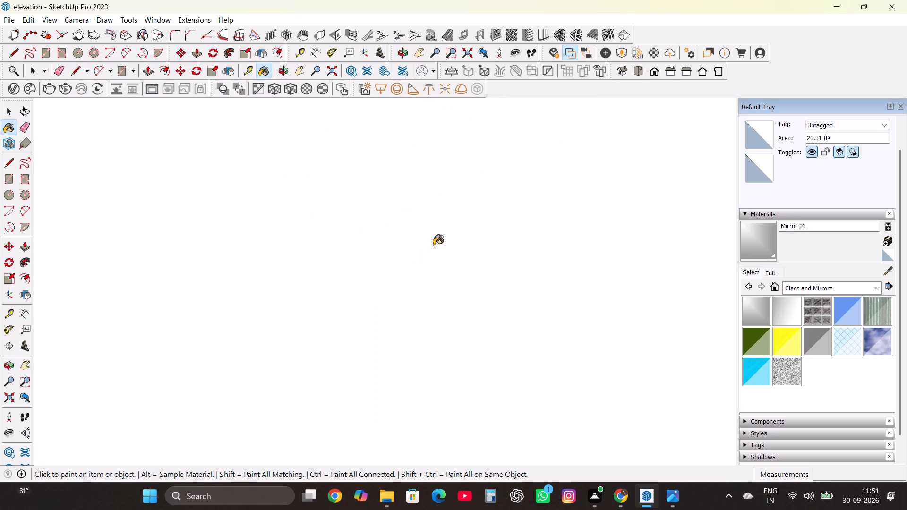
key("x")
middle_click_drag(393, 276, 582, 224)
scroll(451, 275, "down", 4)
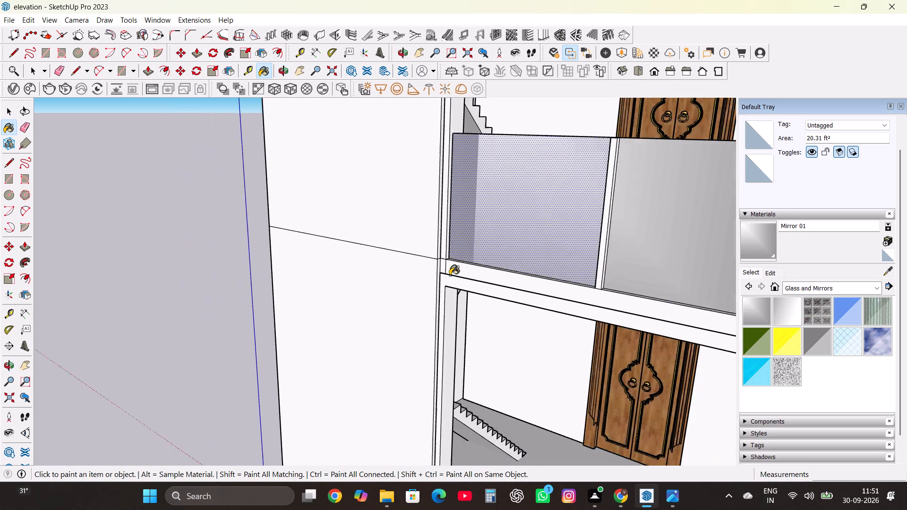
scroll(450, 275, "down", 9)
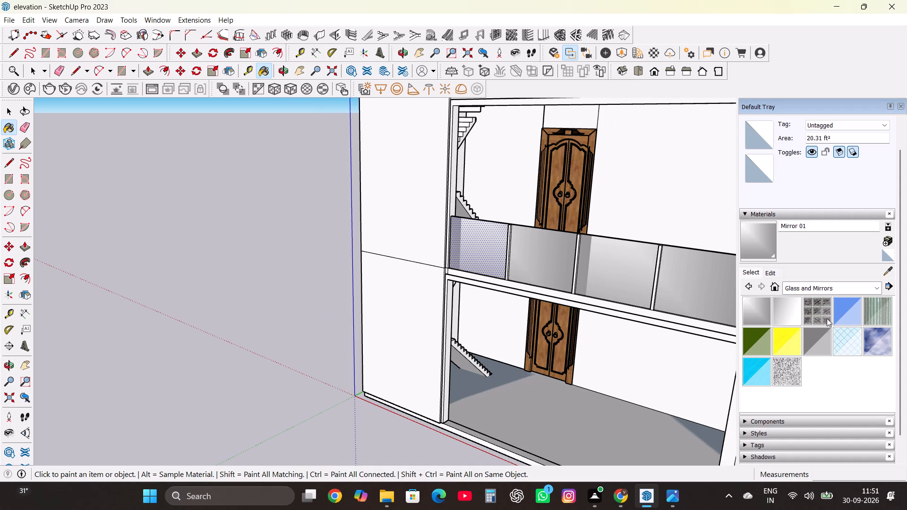
Repaint the first recessed bay and the inner back face of the balcony panel with Translucent Glass Gray.
left_click(825, 347)
left_click(471, 238)
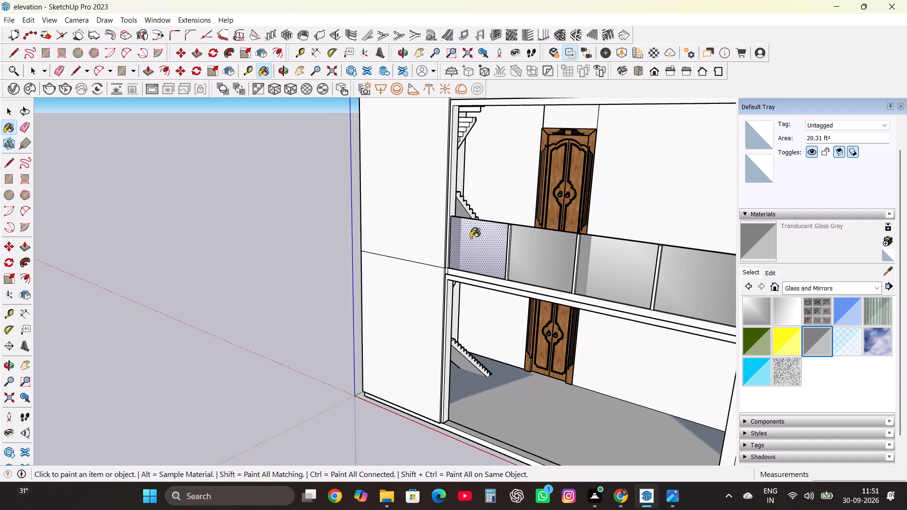
middle_click_drag(519, 228, 433, 276)
scroll(435, 255, "up", 2)
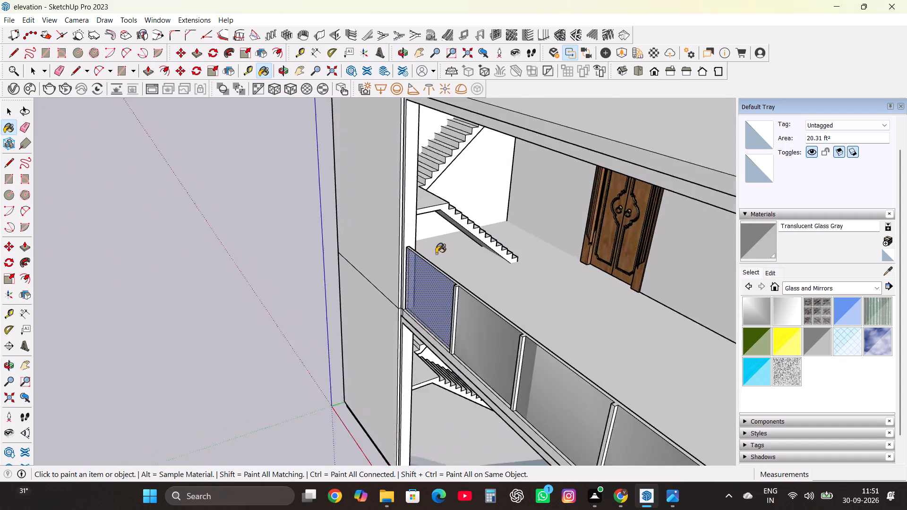
scroll(436, 254, "up", 7)
middle_click_drag(483, 298, 412, 293)
middle_click_drag(346, 293, 321, 297)
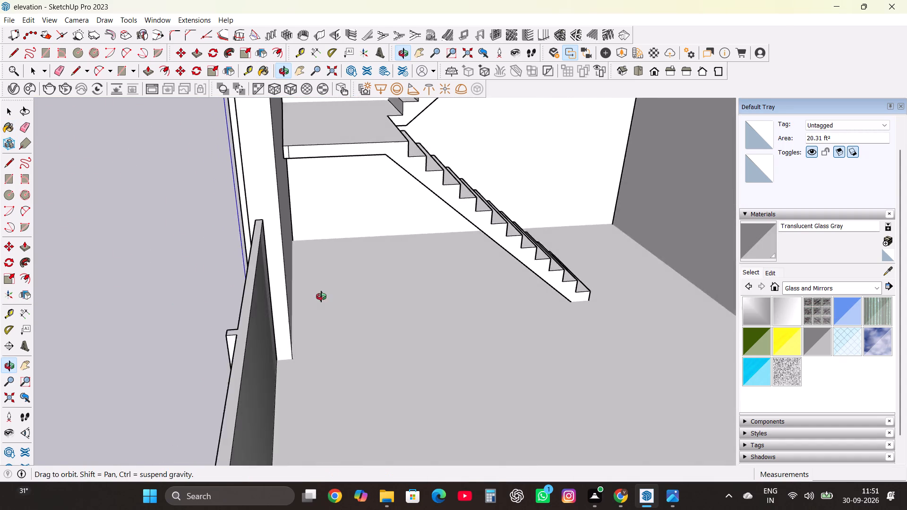
middle_click_drag(321, 297, 306, 292)
left_click(206, 332)
scroll(385, 262, "down", 5)
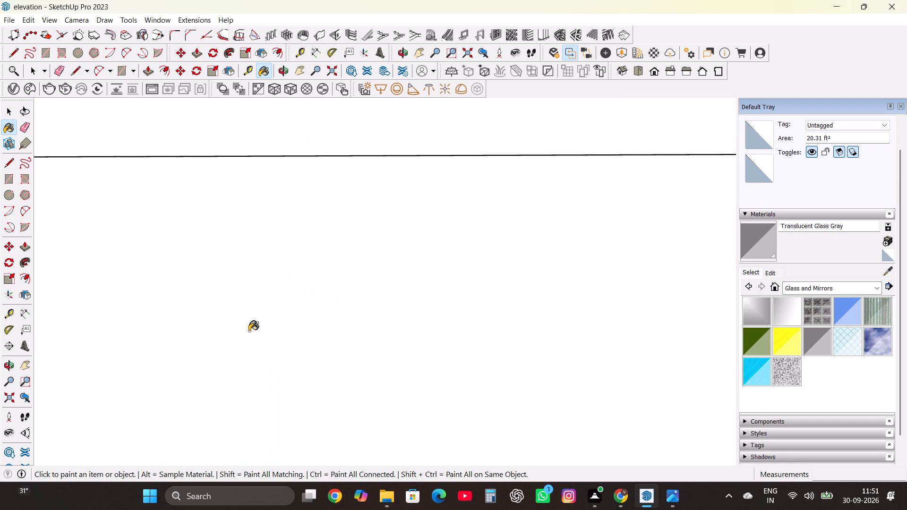
key("x")
Repaint the remaining three recessed bays of the balcony panel with Translucent Glass Gray.
middle_click_drag(349, 323, 582, 270)
scroll(403, 276, "down", 14)
left_click(554, 255)
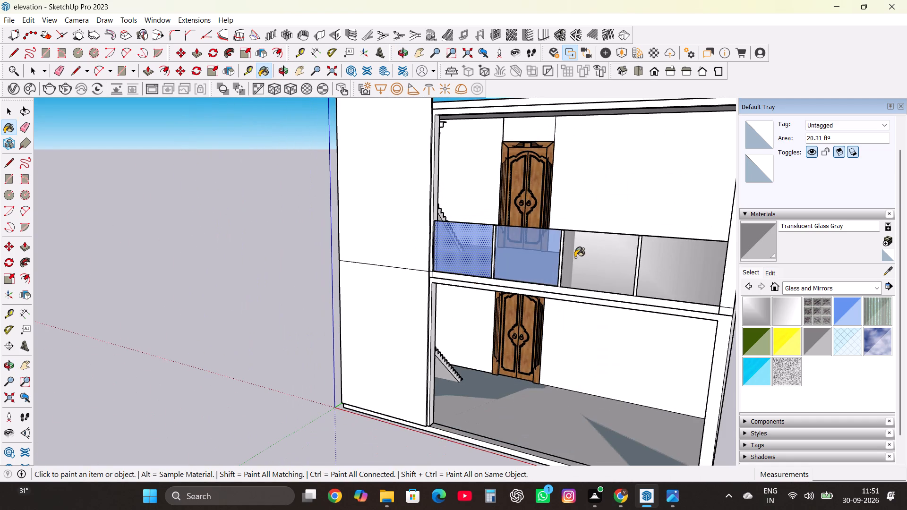
left_click(577, 258)
left_click(661, 263)
scroll(535, 297, "down", 5)
key("space")
double_click(256, 242)
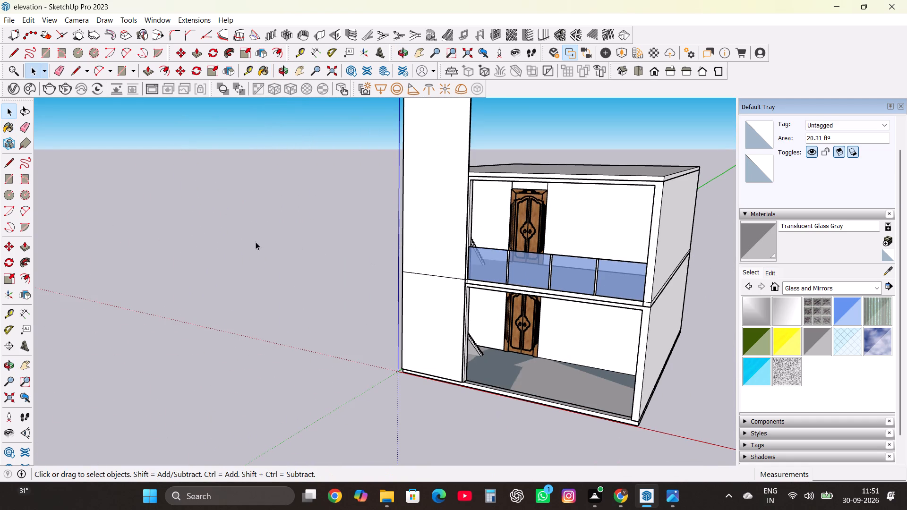
left_click(687, 339)
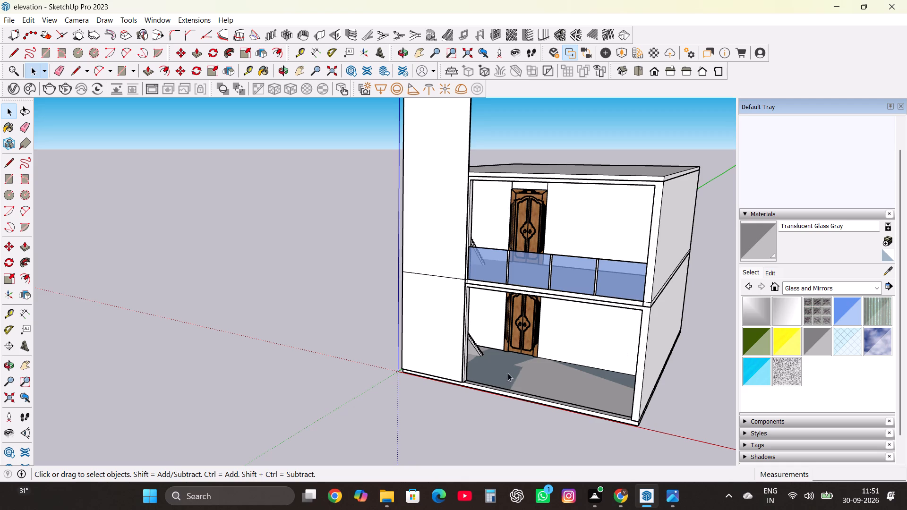
Draw a narrow upright rectangle about 20' 1 5/8" long along the full top front edge of the balcony panel.
middle_click_drag(497, 374, 601, 329)
scroll(585, 226, "up", 11)
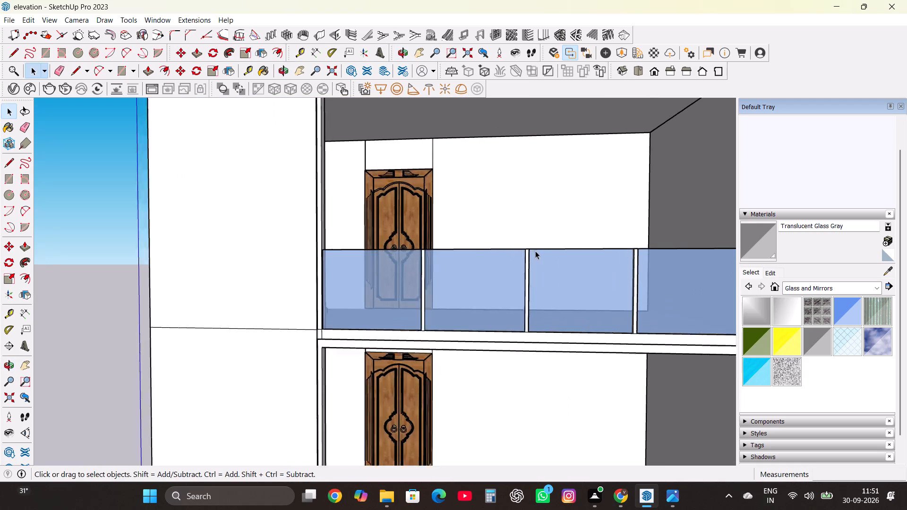
scroll(347, 274, "up", 3)
scroll(420, 241, "up", 8)
scroll(364, 249, "down", 2)
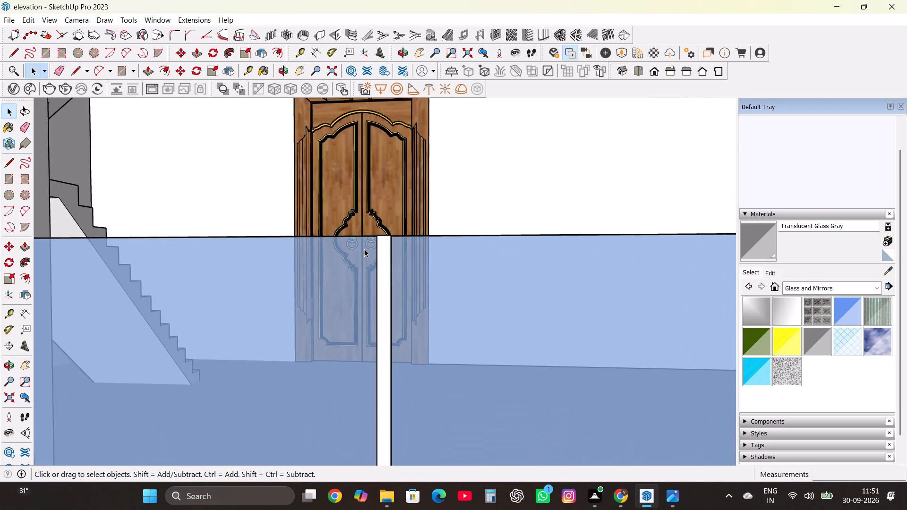
scroll(364, 249, "down", 9)
scroll(314, 256, "up", 2)
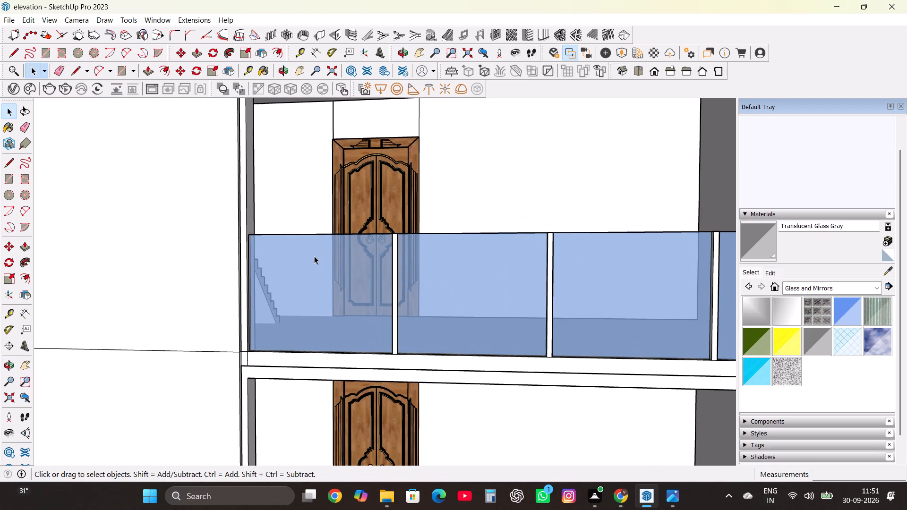
key("r")
scroll(257, 234, "up", 8)
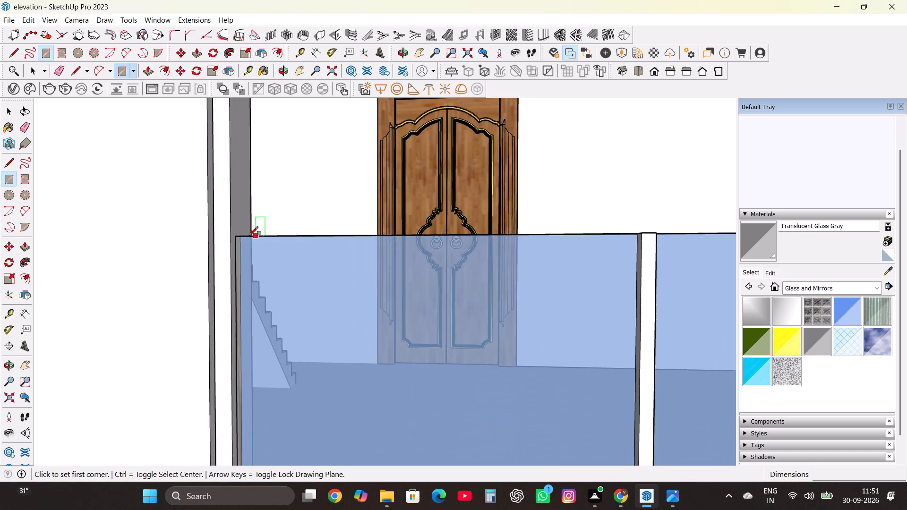
scroll(249, 236, "up", 3)
left_click(231, 236)
scroll(228, 238, "down", 5)
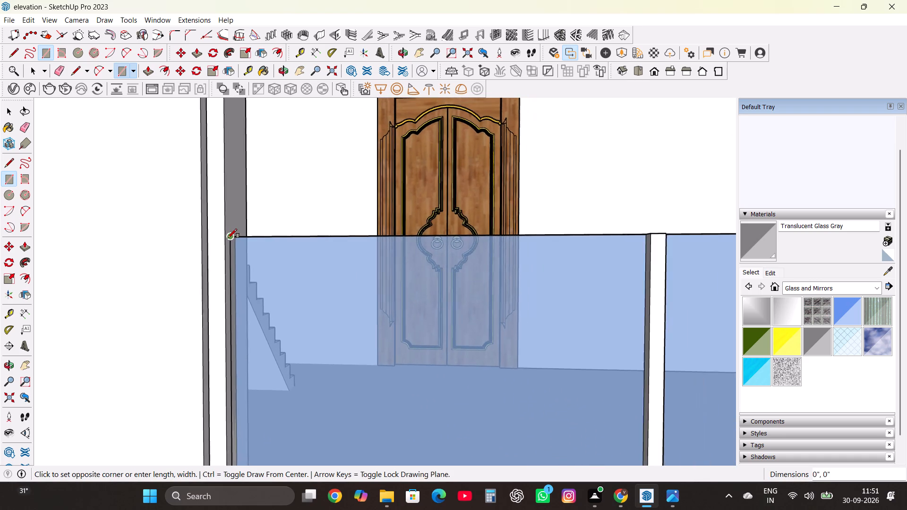
scroll(228, 238, "down", 19)
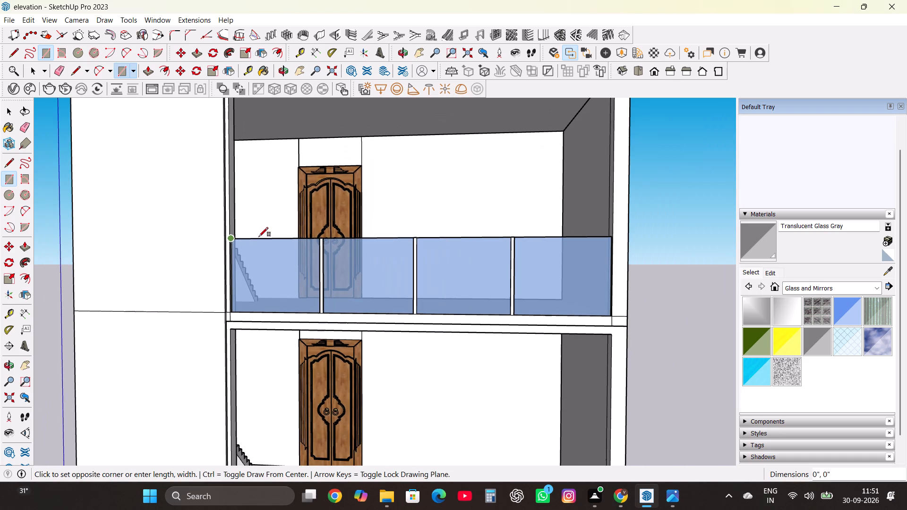
scroll(600, 233, "up", 10)
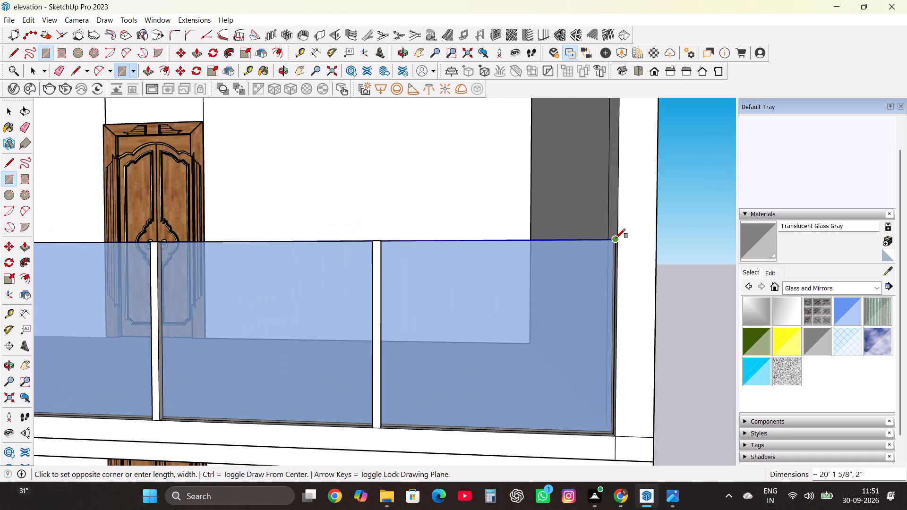
left_click(616, 238)
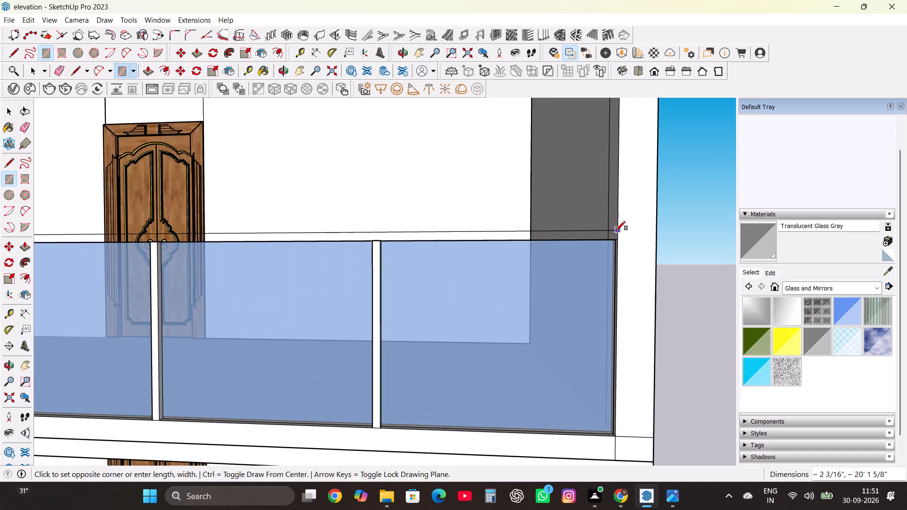
left_click(616, 228)
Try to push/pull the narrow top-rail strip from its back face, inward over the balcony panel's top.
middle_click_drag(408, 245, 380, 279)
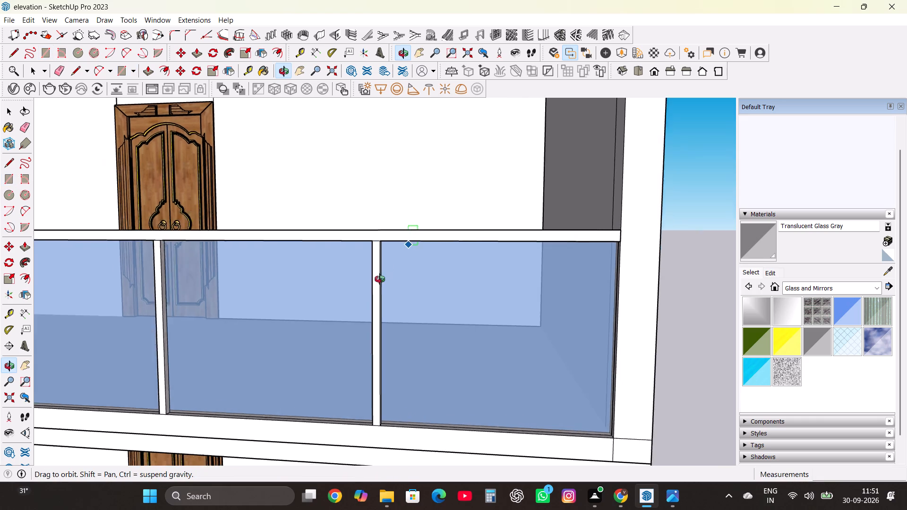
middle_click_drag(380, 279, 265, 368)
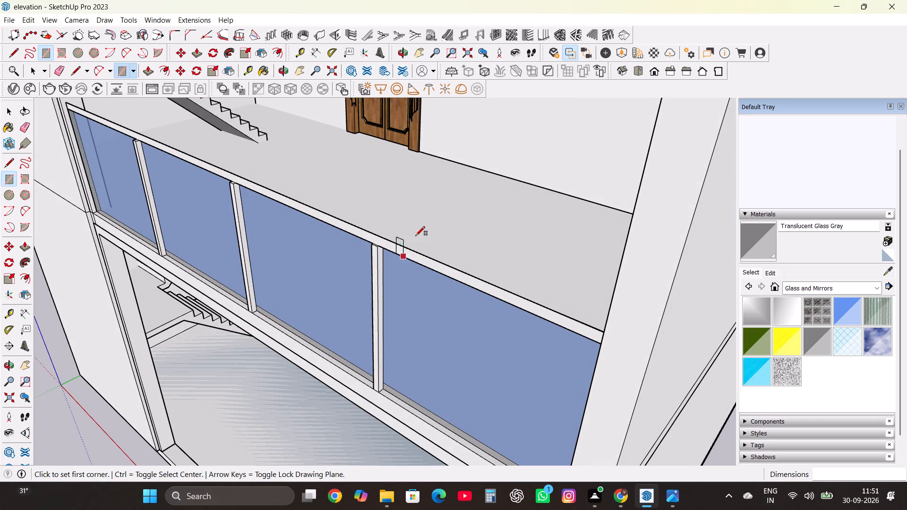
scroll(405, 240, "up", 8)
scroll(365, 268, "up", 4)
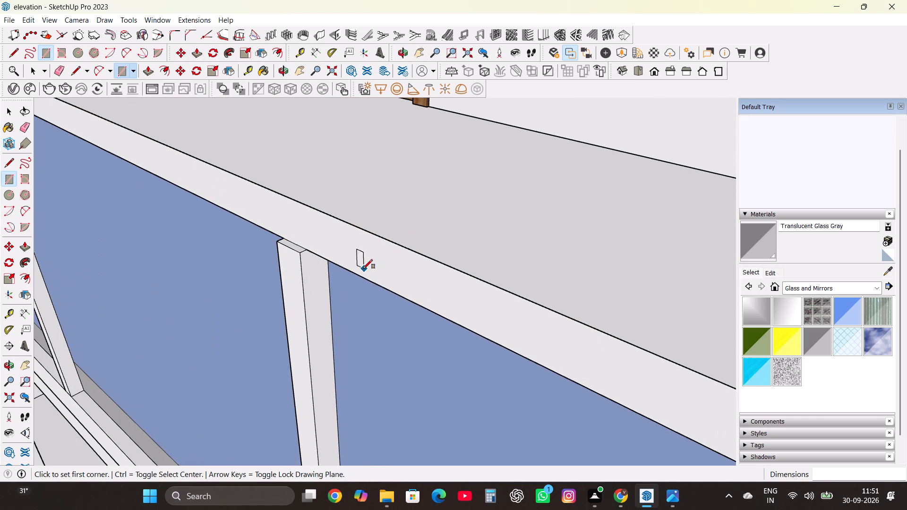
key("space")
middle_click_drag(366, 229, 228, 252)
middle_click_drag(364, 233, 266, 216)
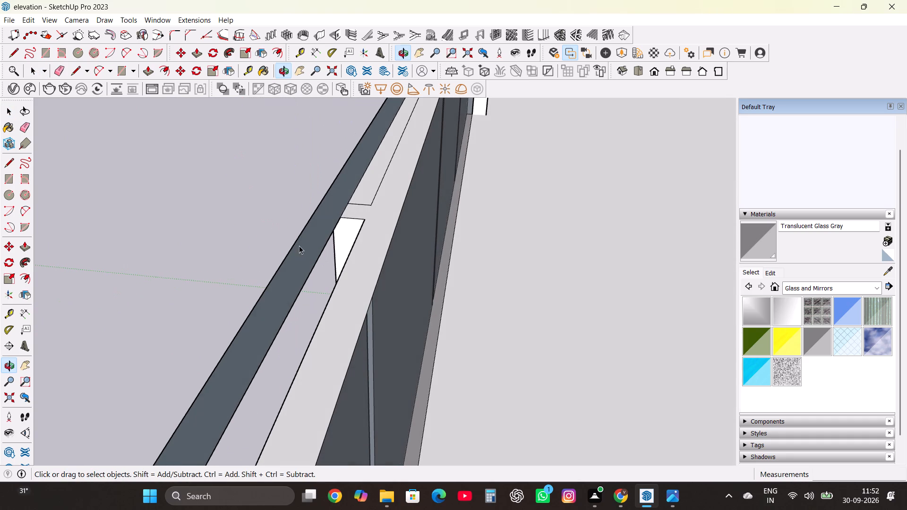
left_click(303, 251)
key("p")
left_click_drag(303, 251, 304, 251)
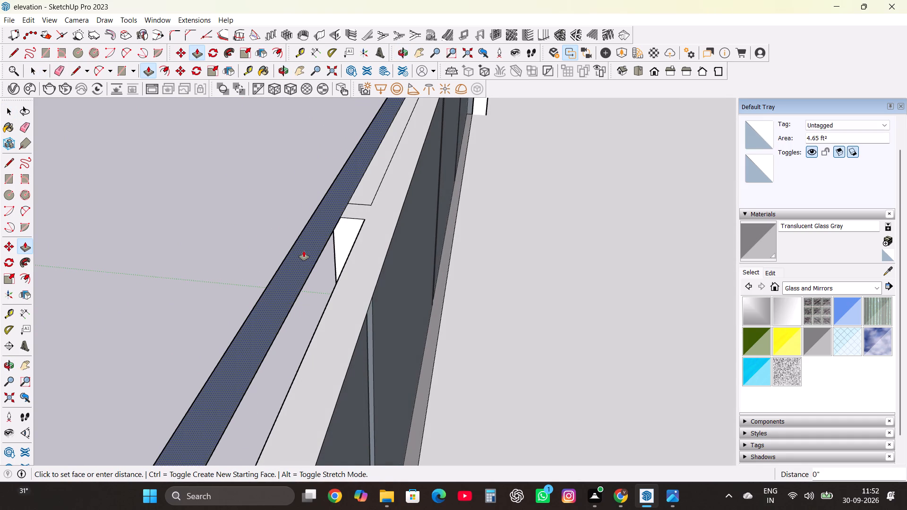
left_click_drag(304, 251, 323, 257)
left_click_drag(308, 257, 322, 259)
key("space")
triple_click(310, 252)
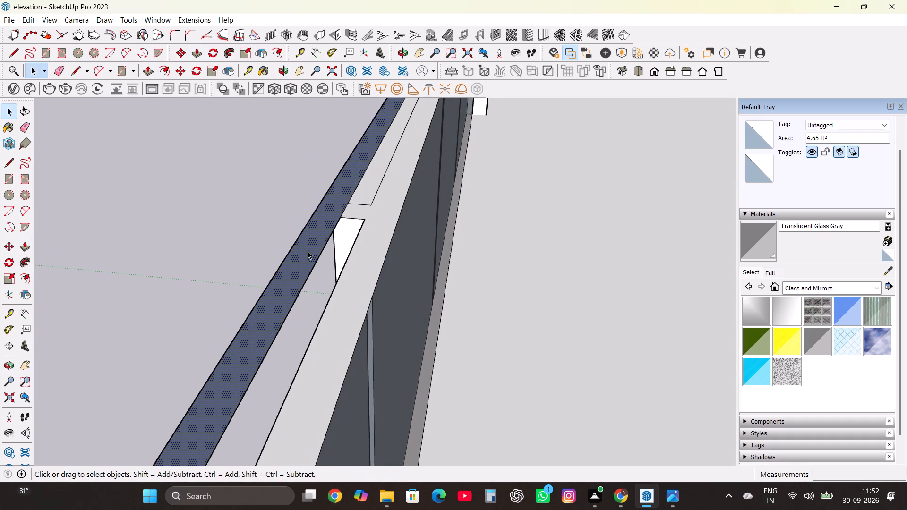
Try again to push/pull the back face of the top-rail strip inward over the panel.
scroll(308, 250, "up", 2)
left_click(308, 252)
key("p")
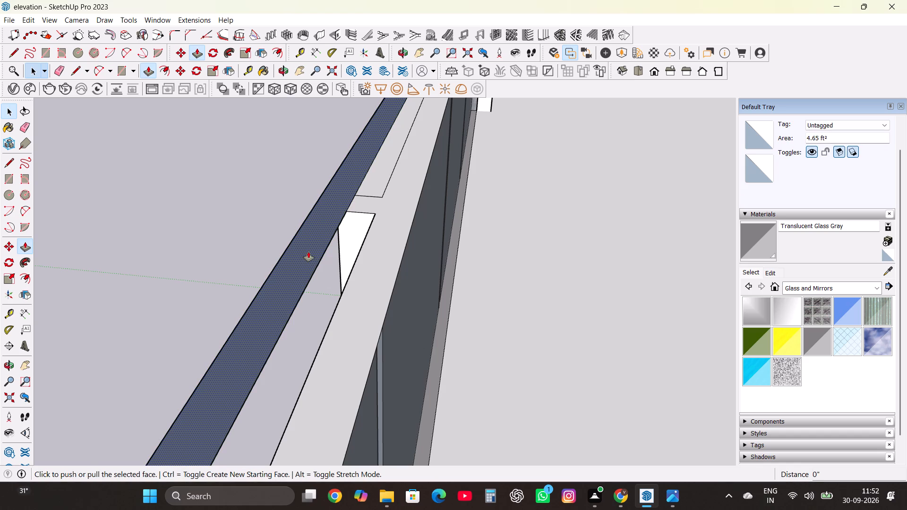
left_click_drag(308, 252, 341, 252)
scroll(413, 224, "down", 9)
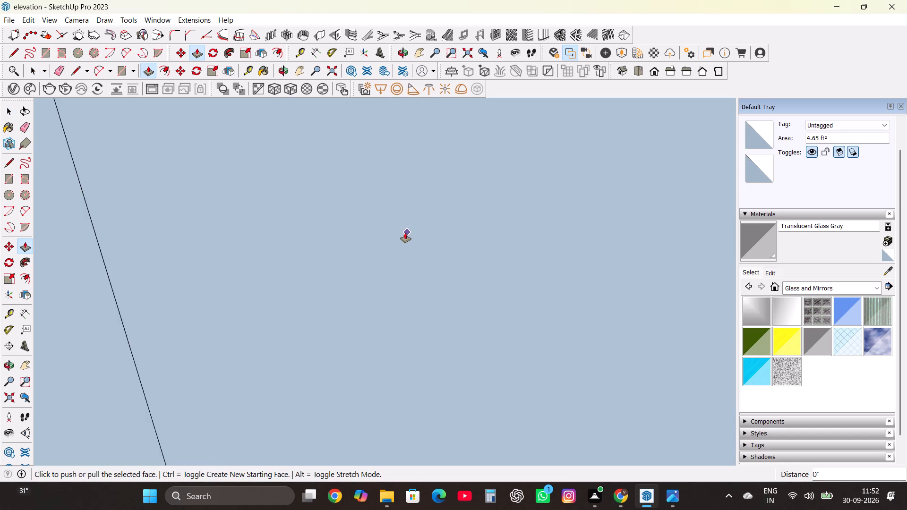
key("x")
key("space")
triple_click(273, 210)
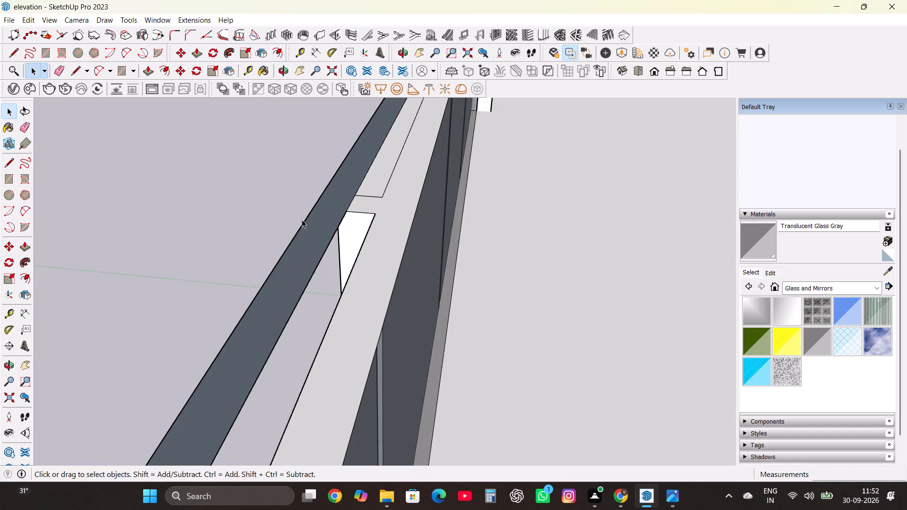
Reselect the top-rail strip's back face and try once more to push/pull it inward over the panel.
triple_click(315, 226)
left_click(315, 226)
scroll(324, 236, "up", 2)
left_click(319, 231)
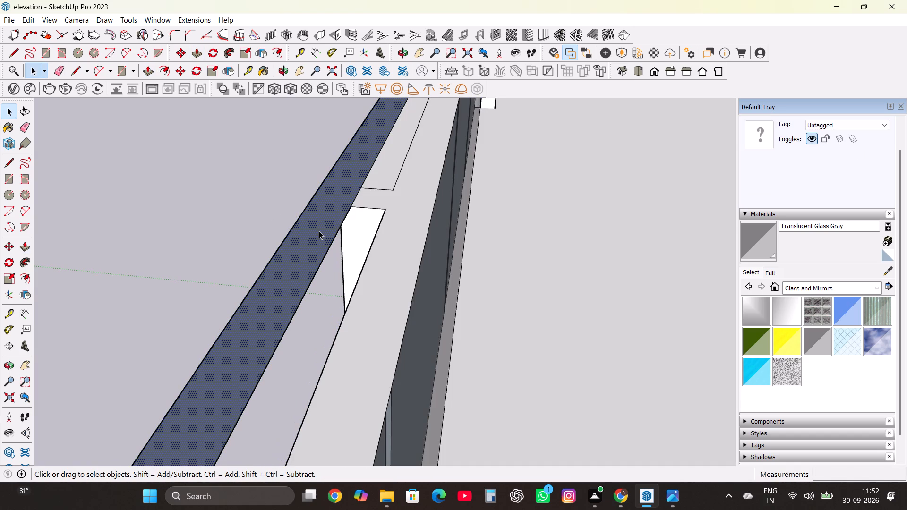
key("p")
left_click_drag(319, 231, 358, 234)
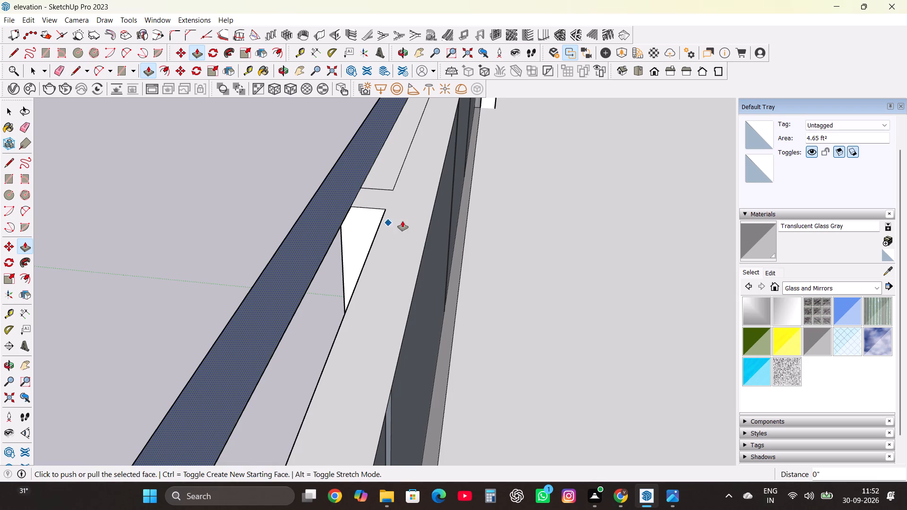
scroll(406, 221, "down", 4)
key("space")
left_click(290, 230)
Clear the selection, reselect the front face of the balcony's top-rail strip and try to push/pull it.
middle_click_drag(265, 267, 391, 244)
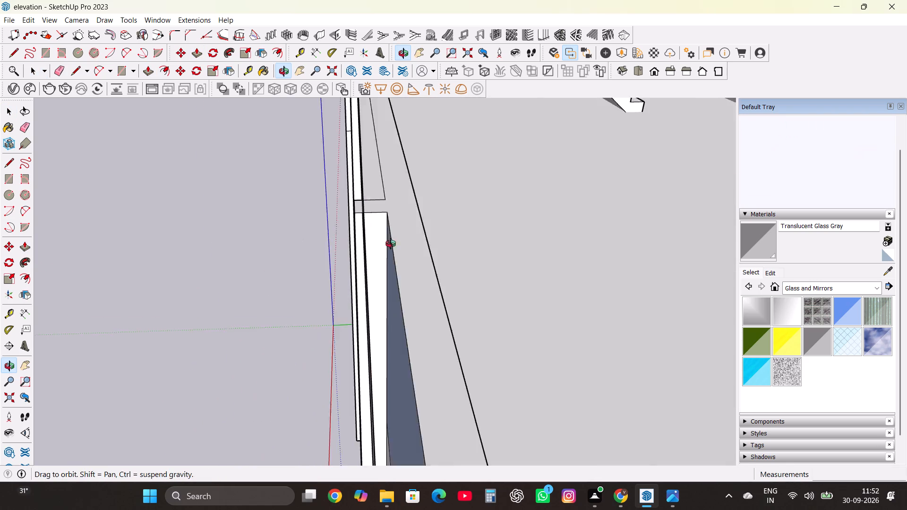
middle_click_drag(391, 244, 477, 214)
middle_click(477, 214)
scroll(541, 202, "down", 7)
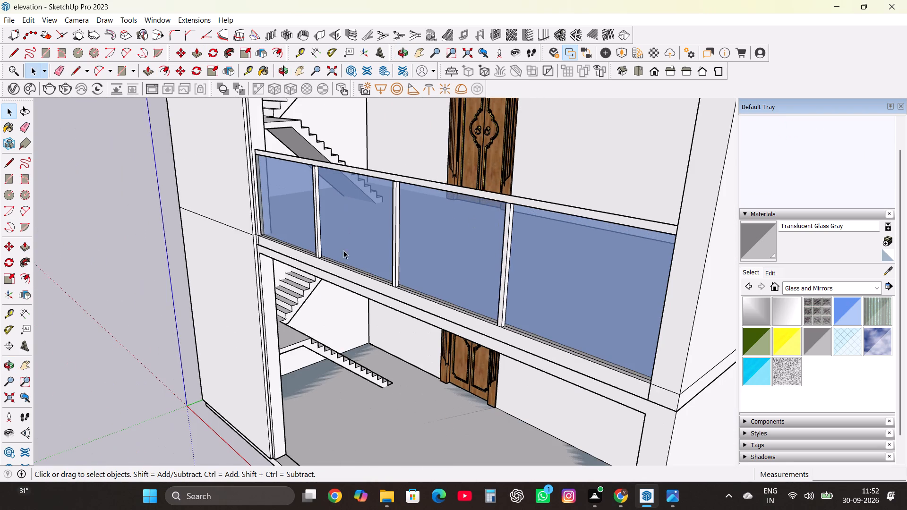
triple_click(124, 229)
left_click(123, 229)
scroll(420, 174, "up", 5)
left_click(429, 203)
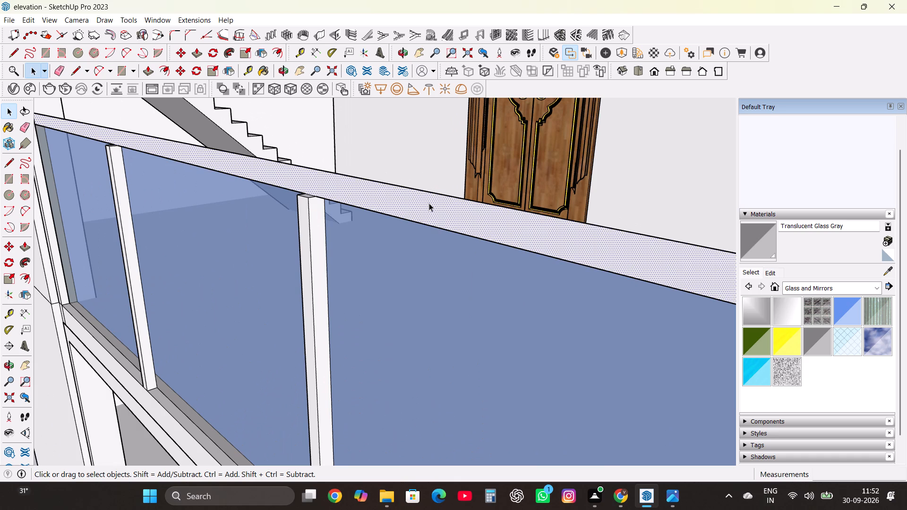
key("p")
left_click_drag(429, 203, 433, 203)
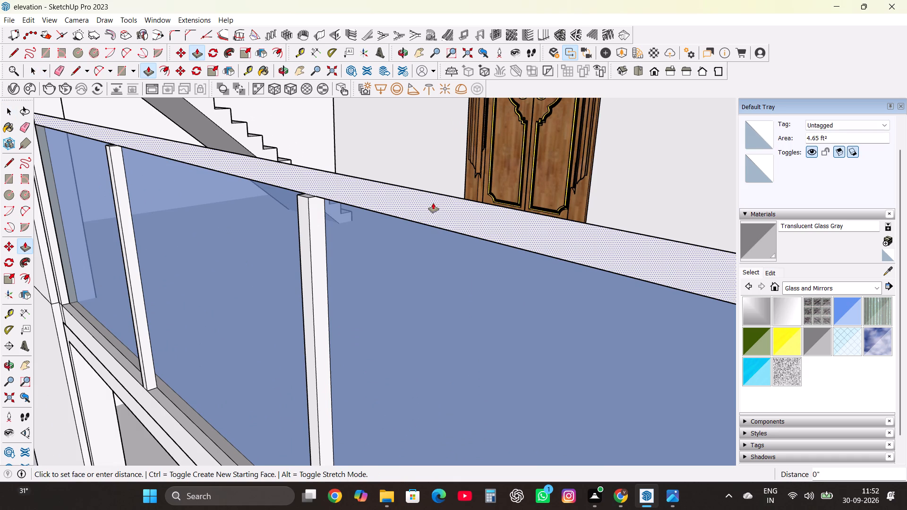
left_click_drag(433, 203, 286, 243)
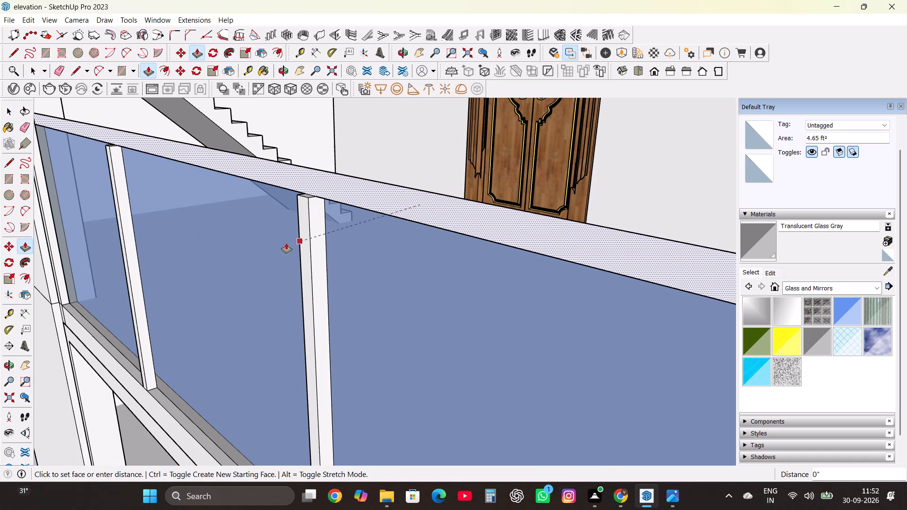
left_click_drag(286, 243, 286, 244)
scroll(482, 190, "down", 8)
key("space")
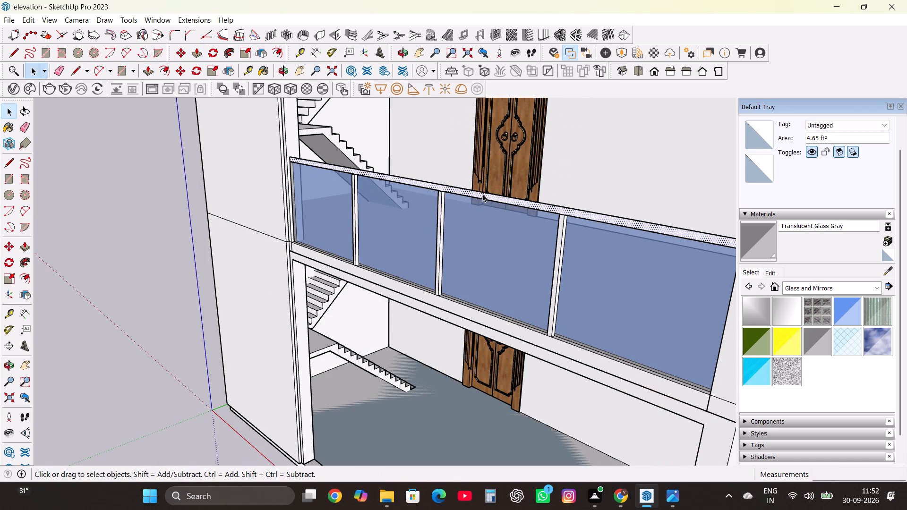
Delete the top-rail strip, including its face and bounding edges, from the balcony panel.
double_click(482, 194)
left_click(483, 197)
double_click(482, 195)
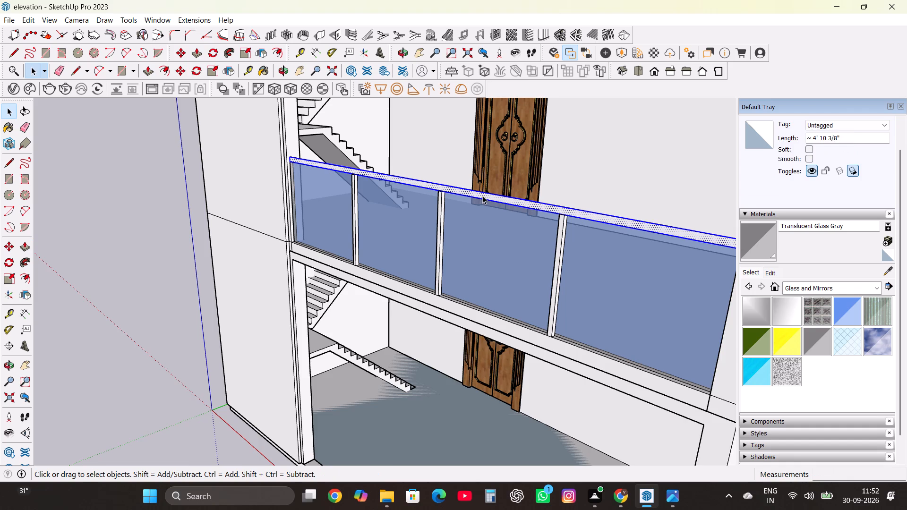
scroll(482, 195, "up", 2)
key("Delete")
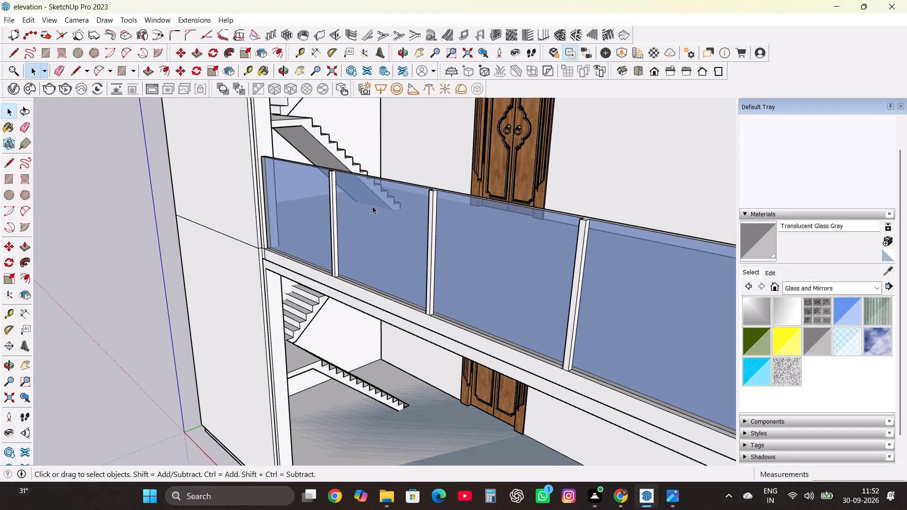
Examine the whole house from the front, above and the side.
middle_click_drag(346, 202, 458, 186)
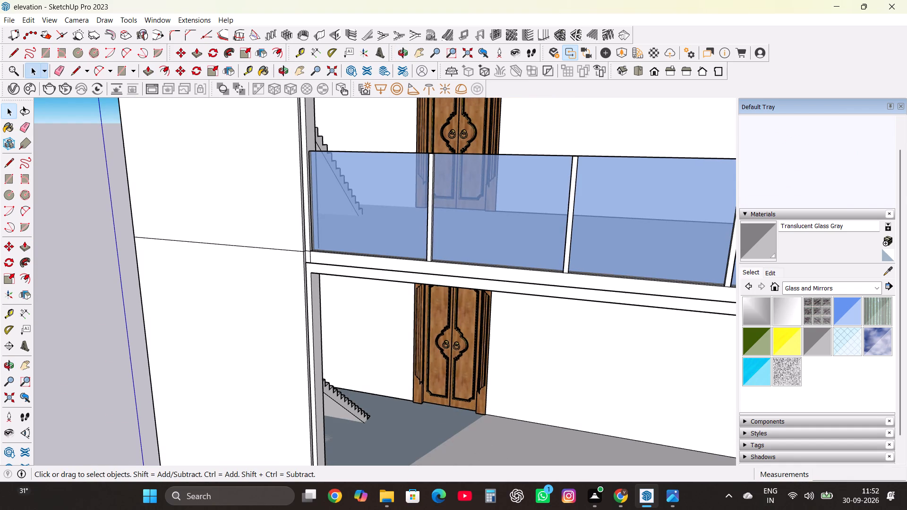
scroll(473, 255, "down", 19)
middle_click_drag(396, 255, 451, 211)
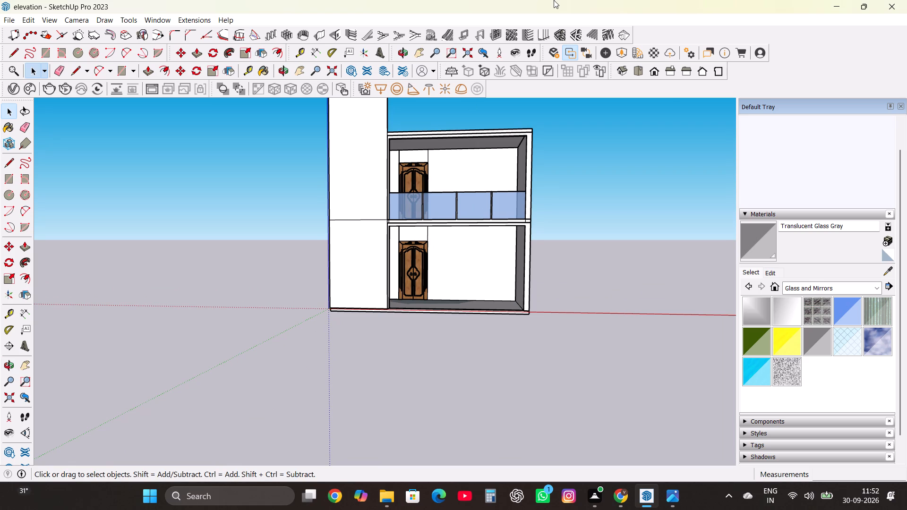
scroll(519, 258, "down", 4)
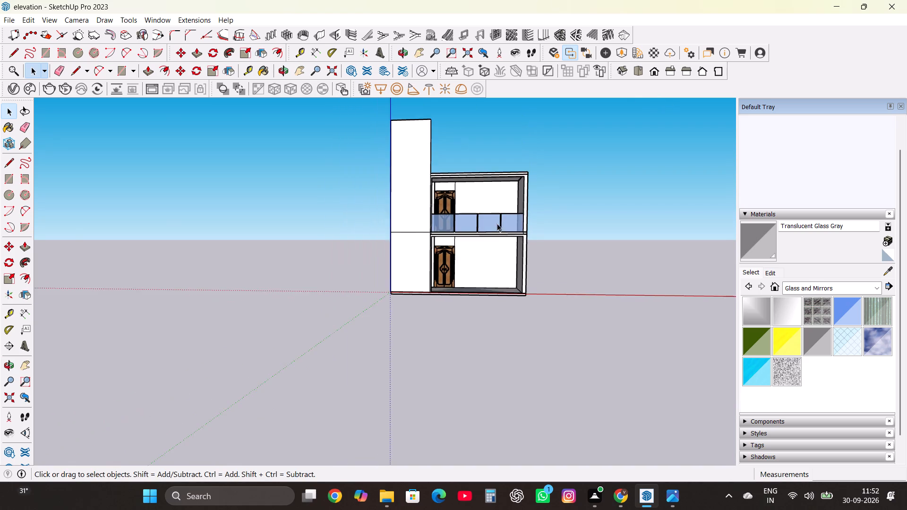
middle_click_drag(497, 223, 474, 310)
double_click(608, 154)
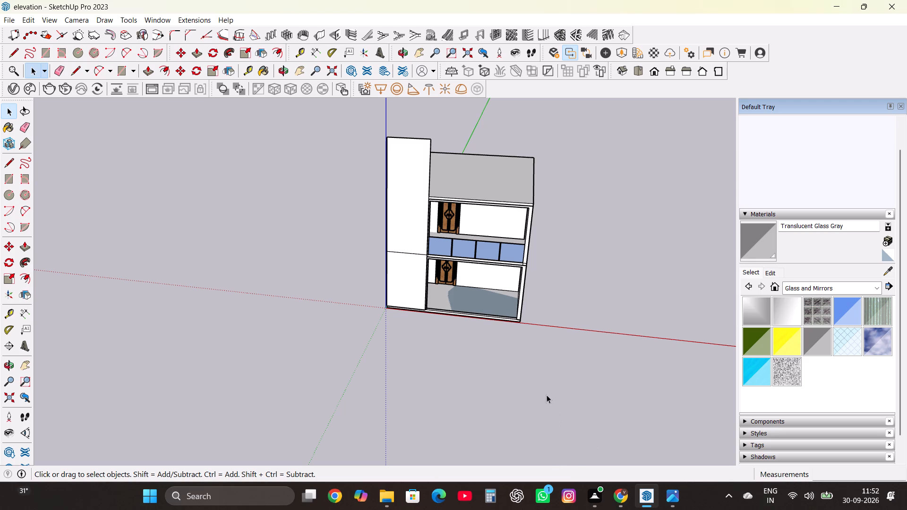
scroll(425, 352, "down", 2)
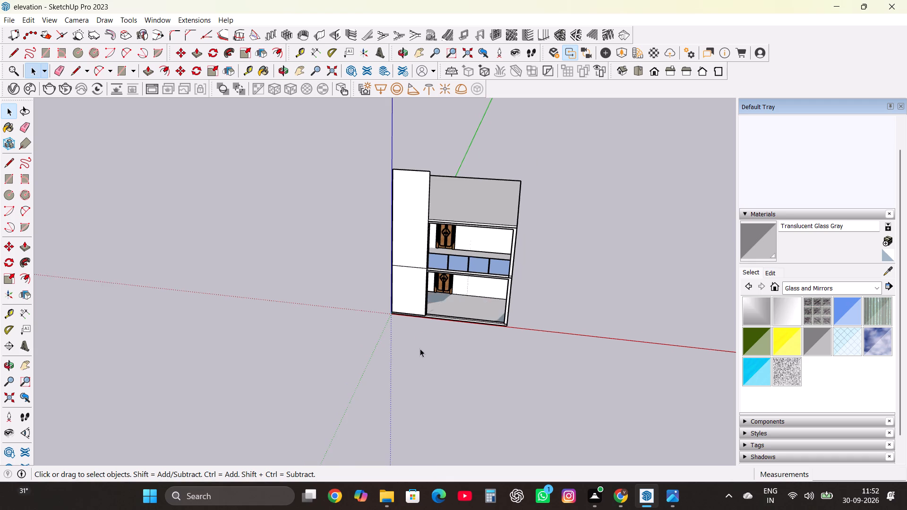
middle_click_drag(420, 348, 458, 260)
scroll(443, 238, "up", 7)
middle_click_drag(433, 205, 251, 244)
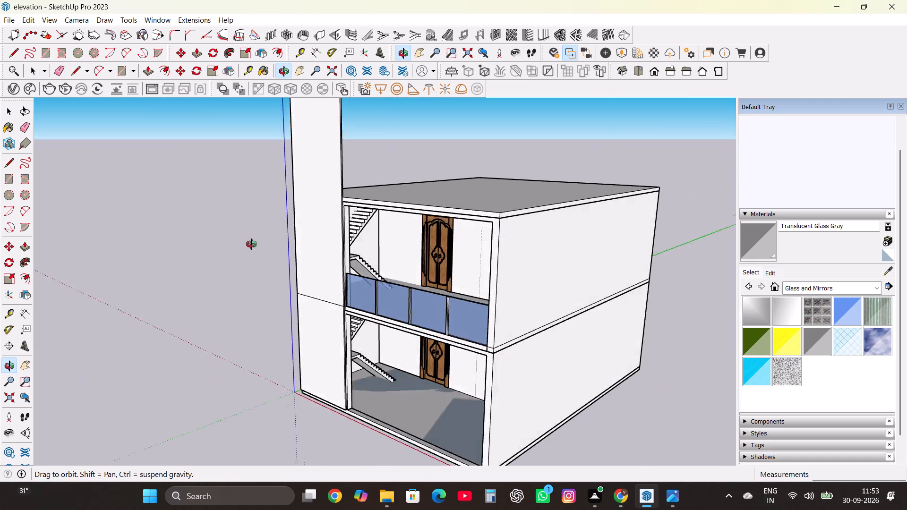
middle_click_drag(251, 244, 288, 290)
scroll(291, 290, "down", 2)
scroll(325, 164, "up", 4)
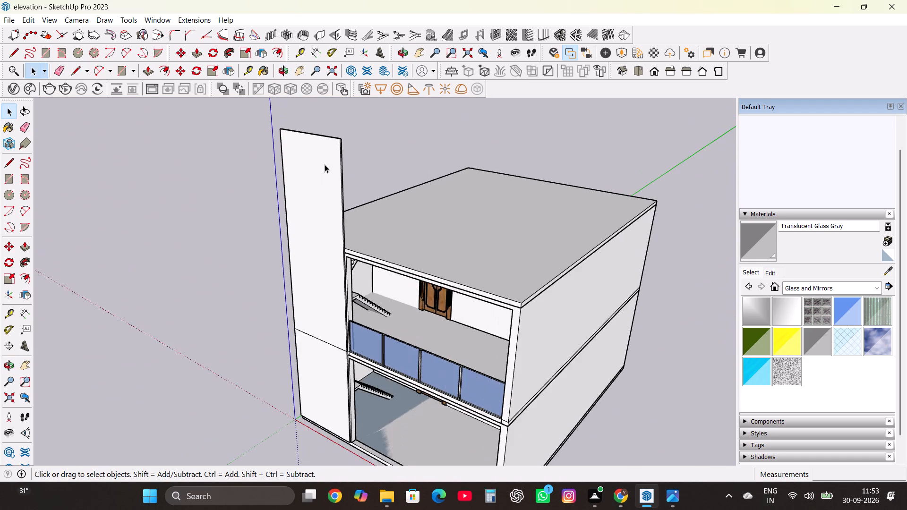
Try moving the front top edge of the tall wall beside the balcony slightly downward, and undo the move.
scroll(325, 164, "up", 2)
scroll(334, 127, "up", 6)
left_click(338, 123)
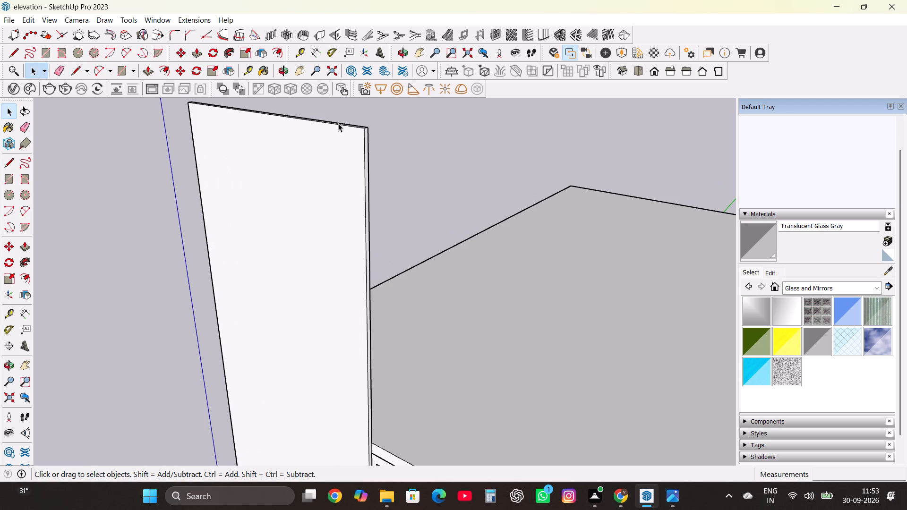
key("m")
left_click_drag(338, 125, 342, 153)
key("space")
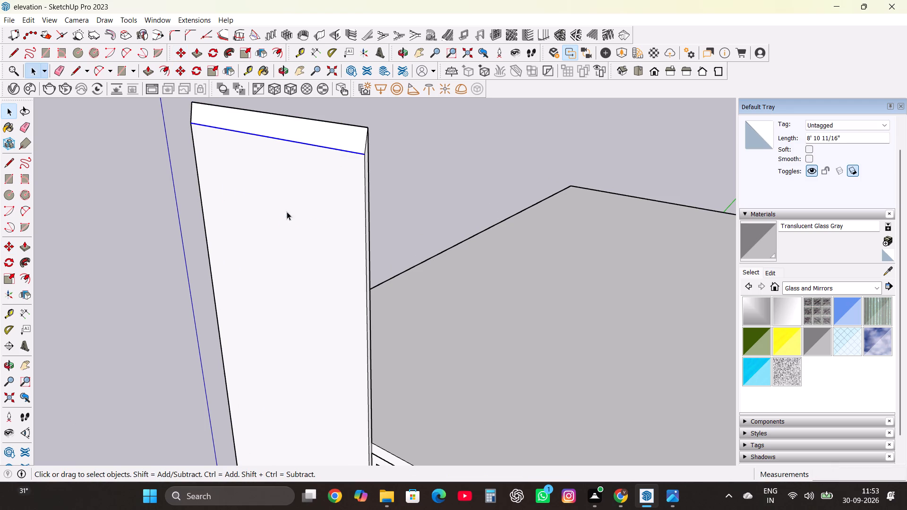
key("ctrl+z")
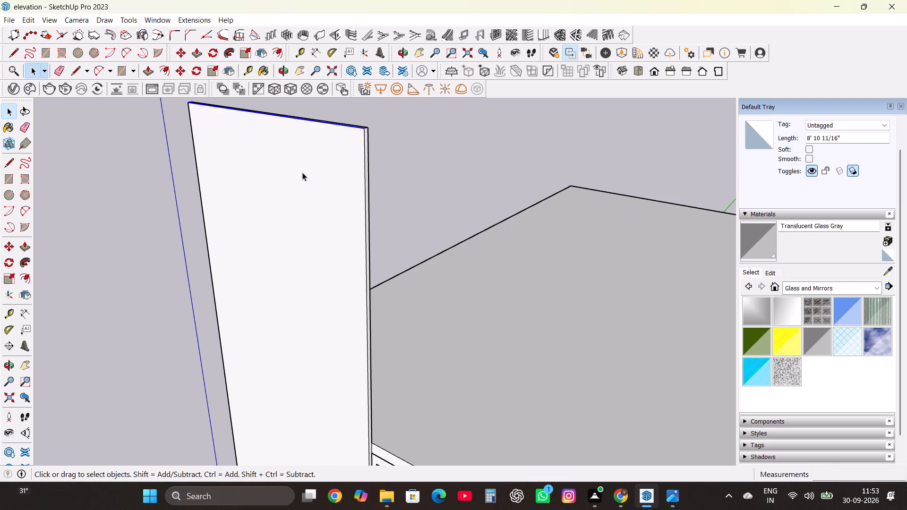
Copy the tall wall's front top edge about 3' 11 1/4" straight down its front face.
key("m")
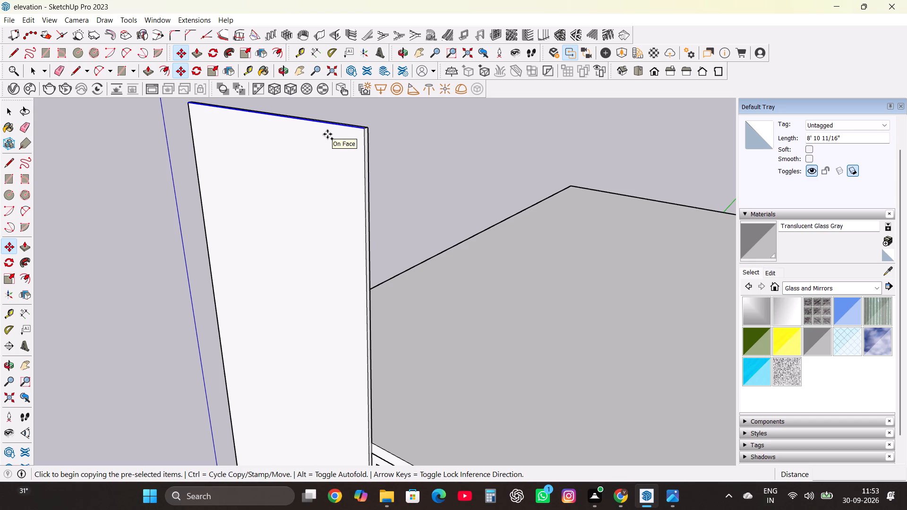
left_click(328, 128)
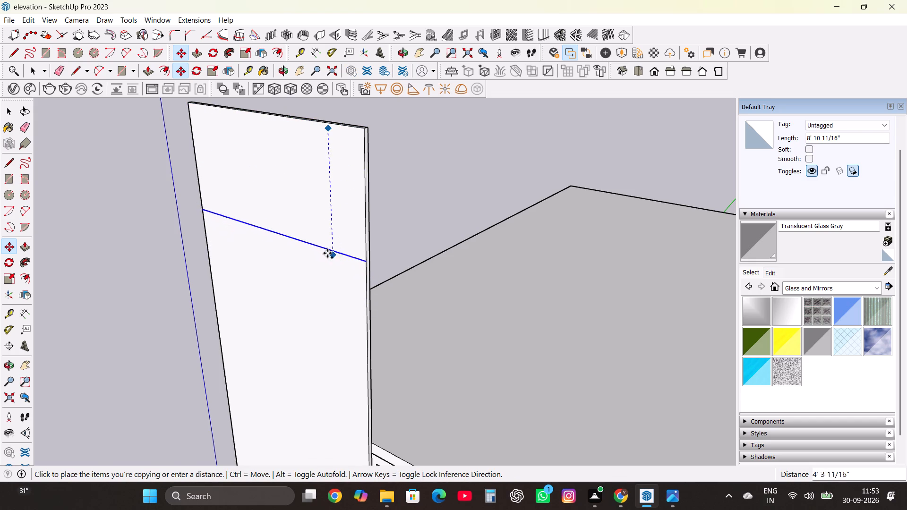
left_click(327, 247)
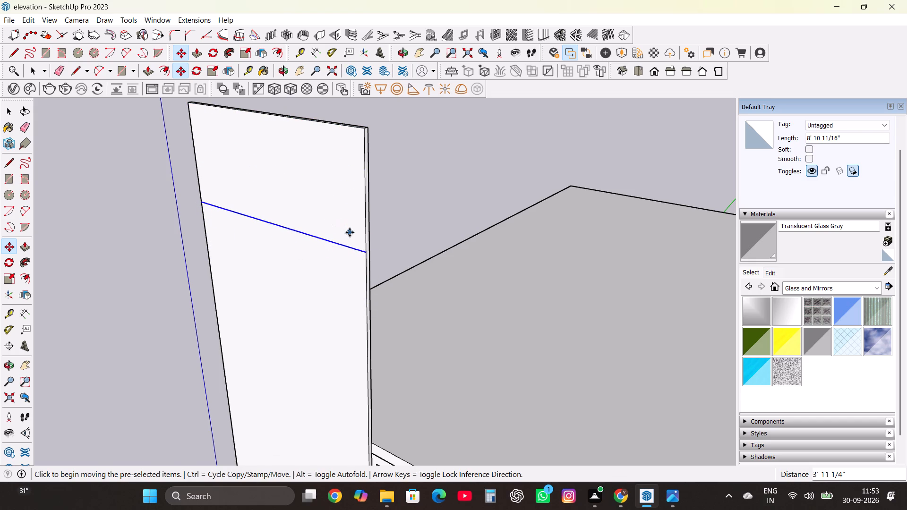
Push/pull the tall wall's front face above the copied edge back 2", through the wall's thickness.
key("space")
double_click(344, 221)
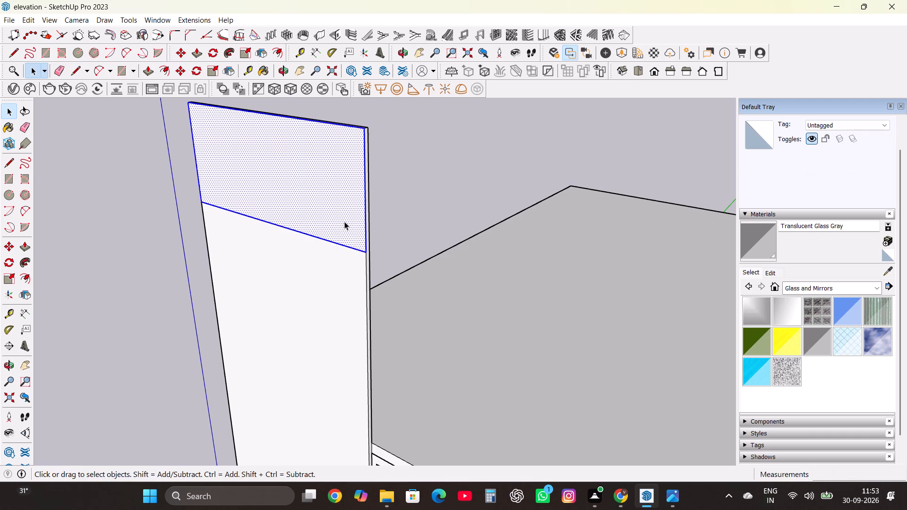
key("p")
left_click_drag(344, 221, 363, 211)
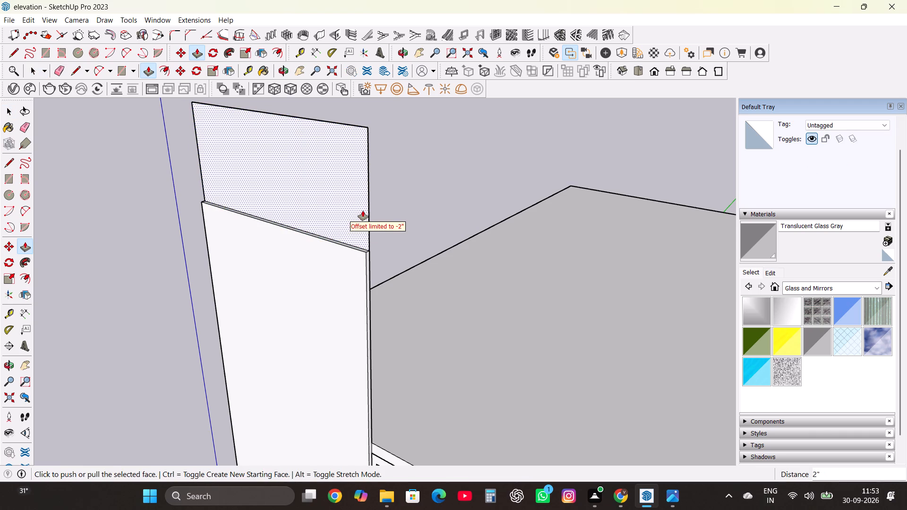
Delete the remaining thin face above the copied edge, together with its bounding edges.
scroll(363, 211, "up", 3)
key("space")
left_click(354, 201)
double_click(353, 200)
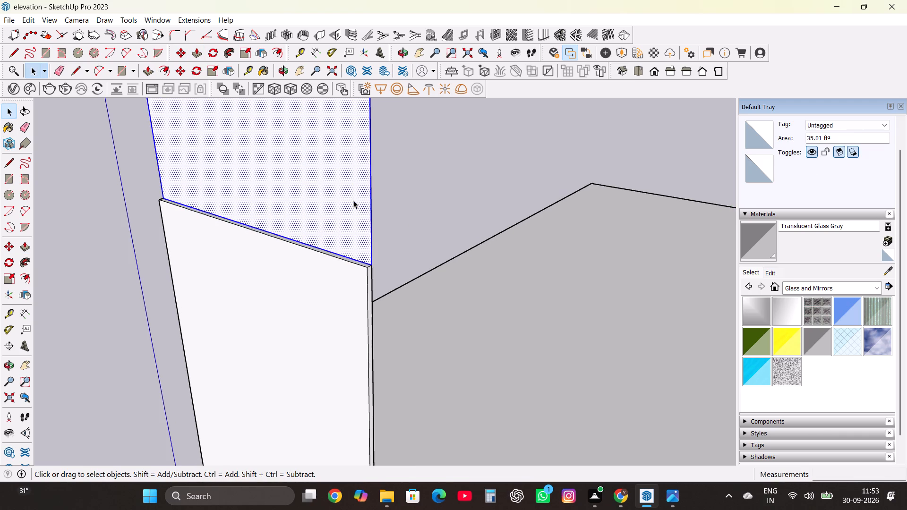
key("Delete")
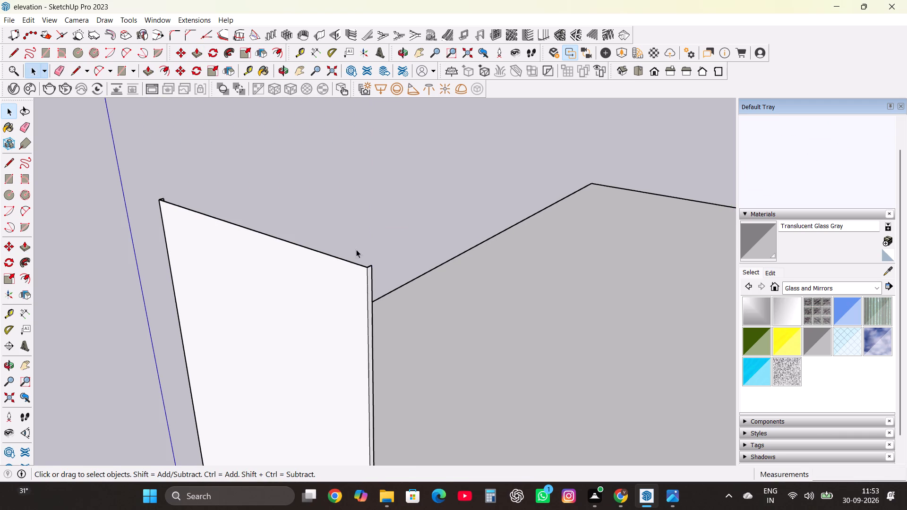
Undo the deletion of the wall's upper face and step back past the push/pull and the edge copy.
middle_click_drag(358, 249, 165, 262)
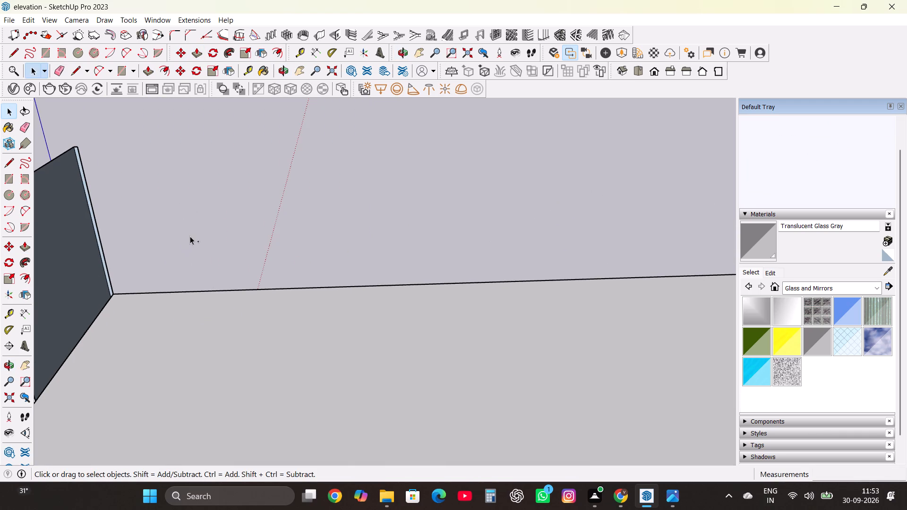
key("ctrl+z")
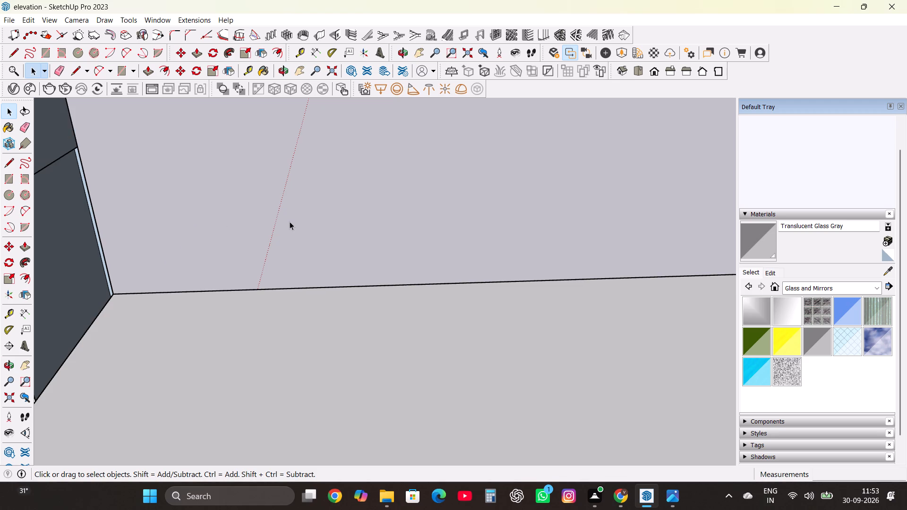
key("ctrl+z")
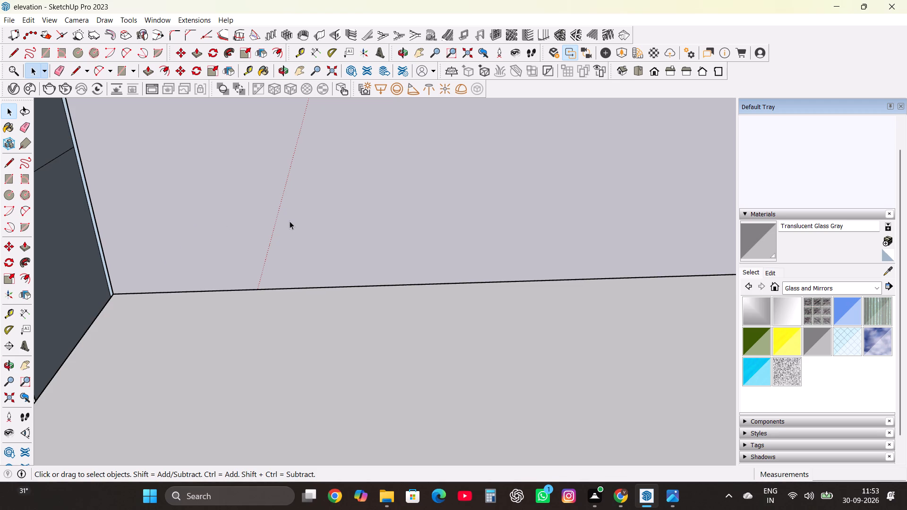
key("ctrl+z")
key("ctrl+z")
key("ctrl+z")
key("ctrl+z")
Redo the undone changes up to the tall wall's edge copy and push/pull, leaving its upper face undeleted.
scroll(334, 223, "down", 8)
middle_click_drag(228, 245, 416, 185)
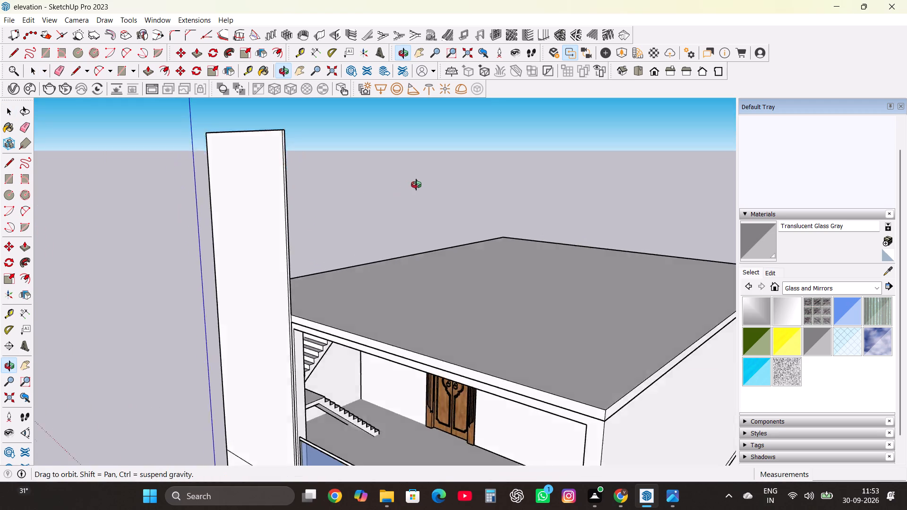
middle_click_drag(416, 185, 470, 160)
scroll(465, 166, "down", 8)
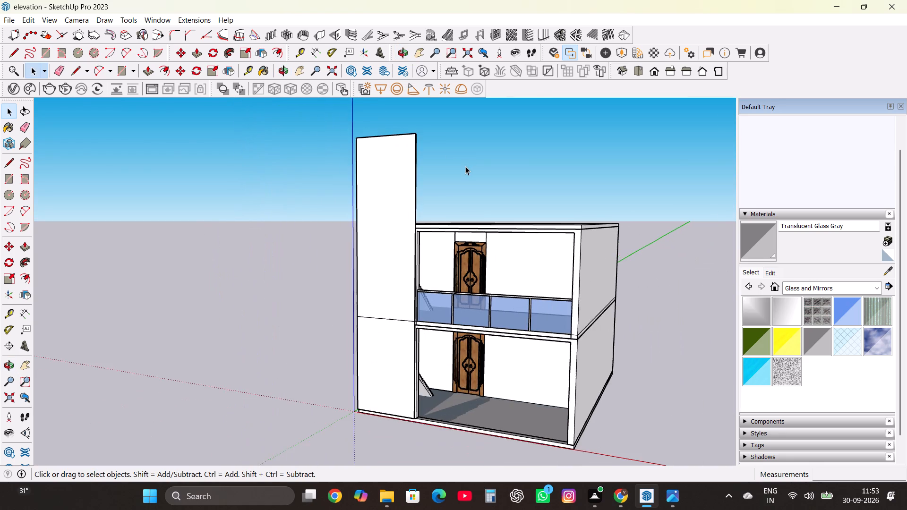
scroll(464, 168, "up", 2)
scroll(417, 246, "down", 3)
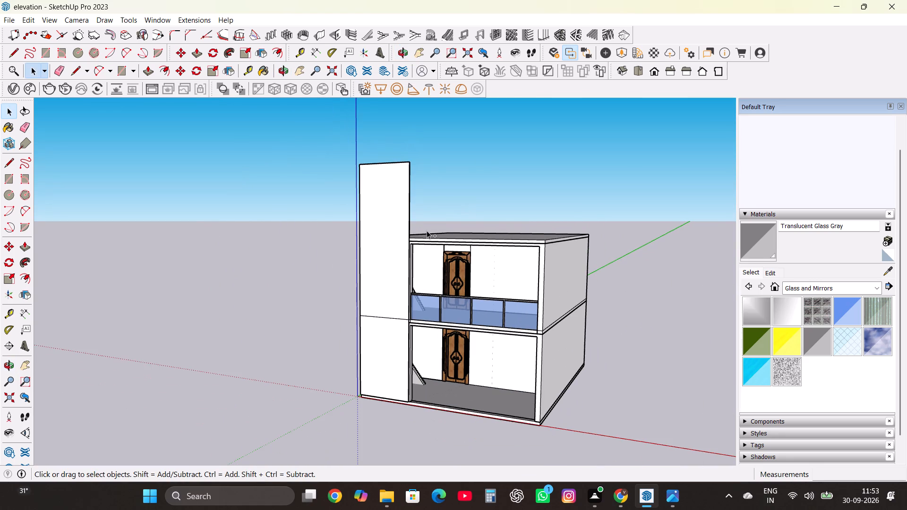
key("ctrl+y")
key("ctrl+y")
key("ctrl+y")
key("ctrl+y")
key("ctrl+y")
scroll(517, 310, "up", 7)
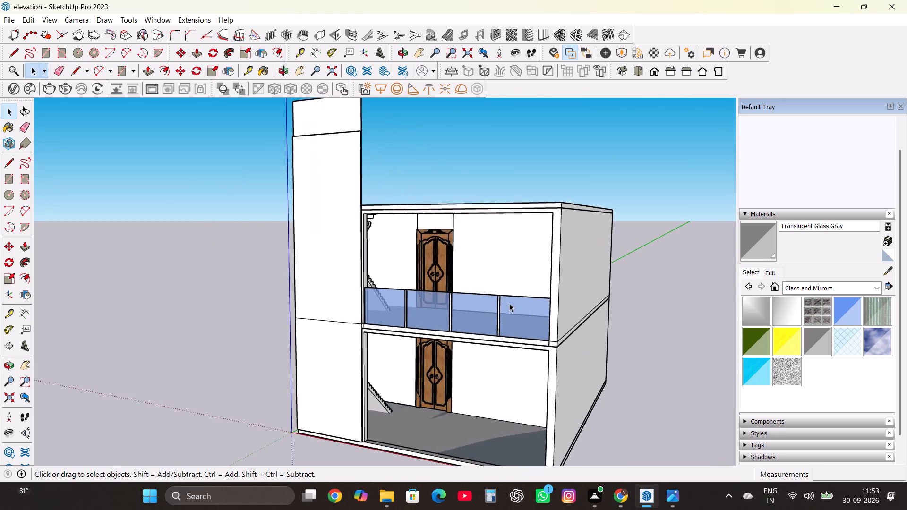
Delete the tall wall's remaining rear face above the copied edge, together with its bounding edges.
scroll(509, 303, "up", 12)
middle_click_drag(496, 288, 456, 345)
scroll(455, 328, "down", 5)
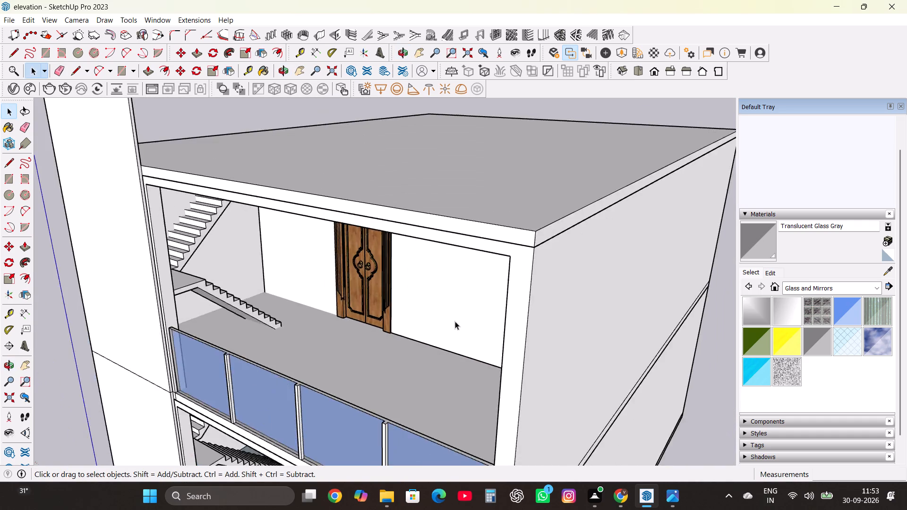
scroll(455, 321, "down", 4)
scroll(291, 172, "up", 2)
middle_click_drag(290, 170, 148, 230)
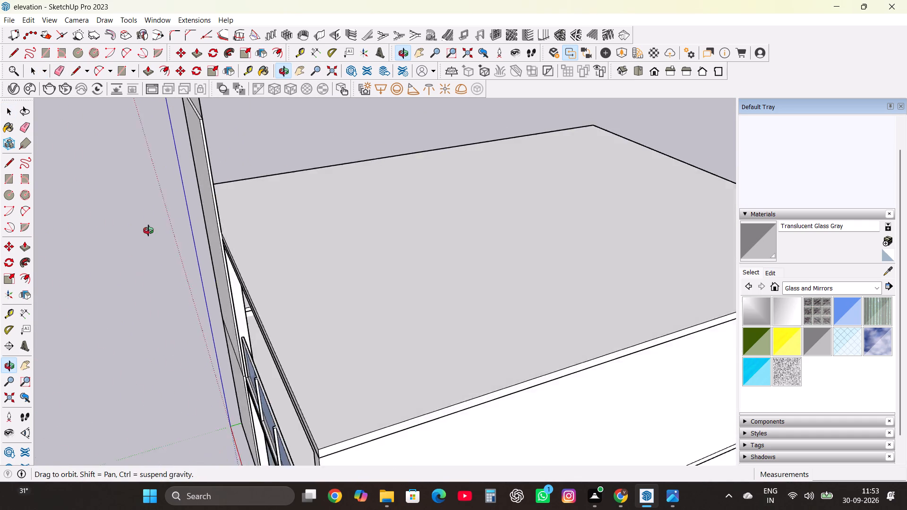
middle_click_drag(148, 230, 148, 230)
scroll(183, 206, "down", 4)
middle_click_drag(184, 169, 222, 154)
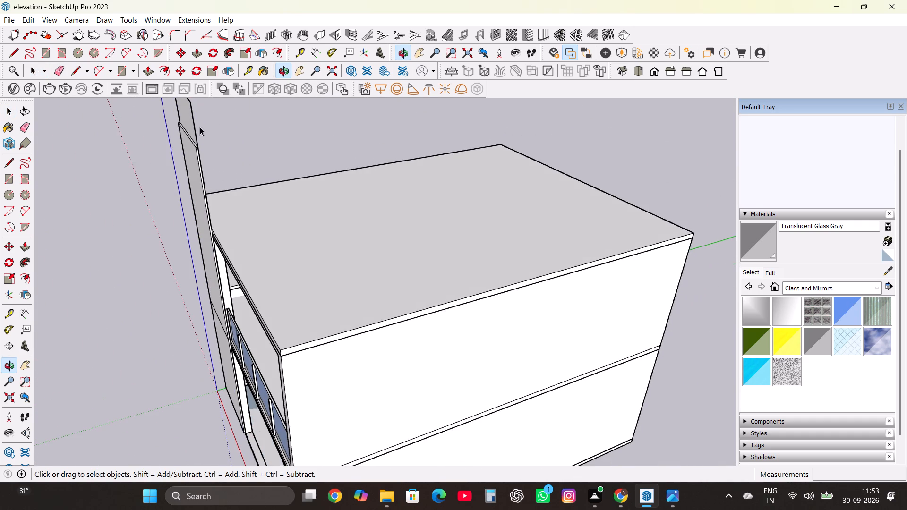
scroll(200, 127, "up", 14)
middle_click_drag(207, 181, 145, 183)
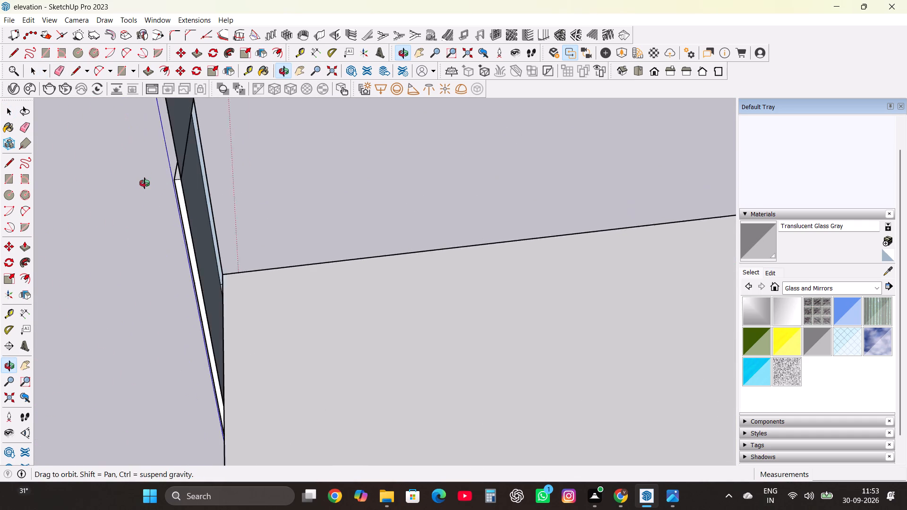
middle_click_drag(145, 183, 144, 113)
scroll(124, 178, "up", 1)
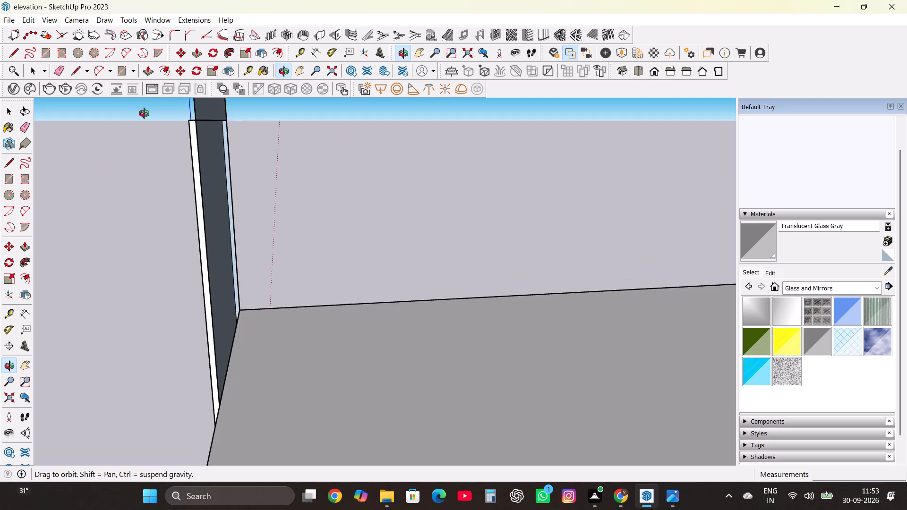
middle_click_drag(144, 113, 142, 116)
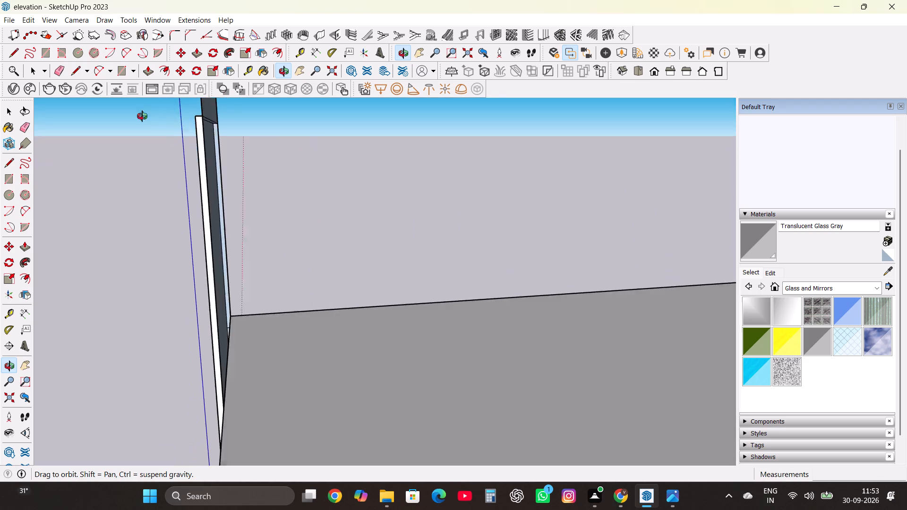
middle_click_drag(142, 116, 209, 154)
left_click(221, 130)
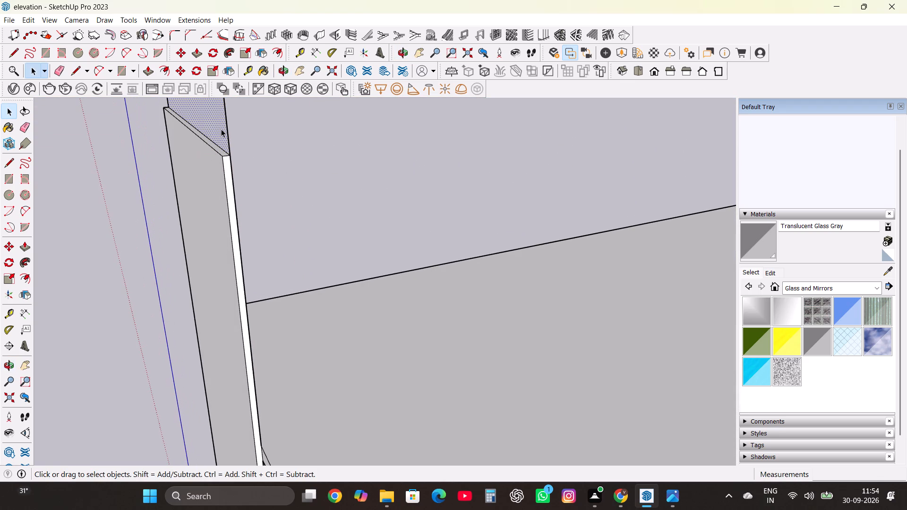
double_click(221, 129)
key("Delete")
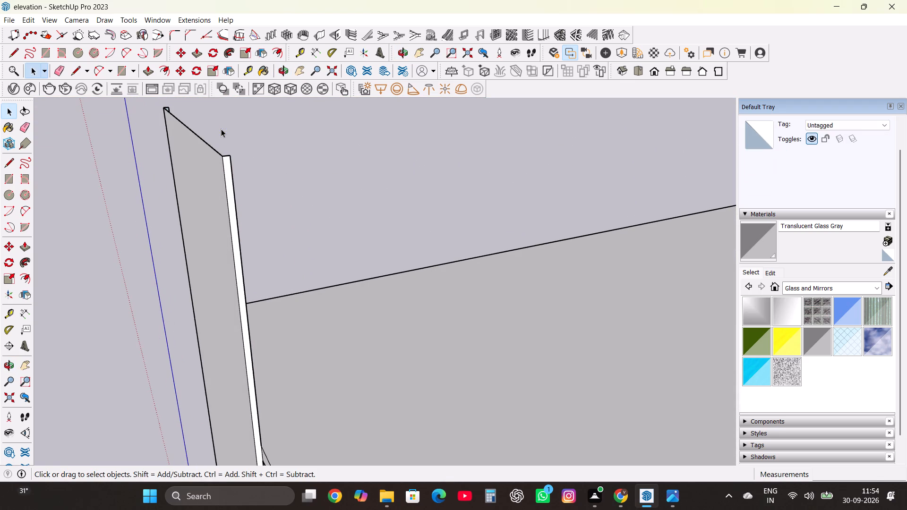
Draw a line between the two rear top corners of the tall wall to close its open top with a face.
key("l")
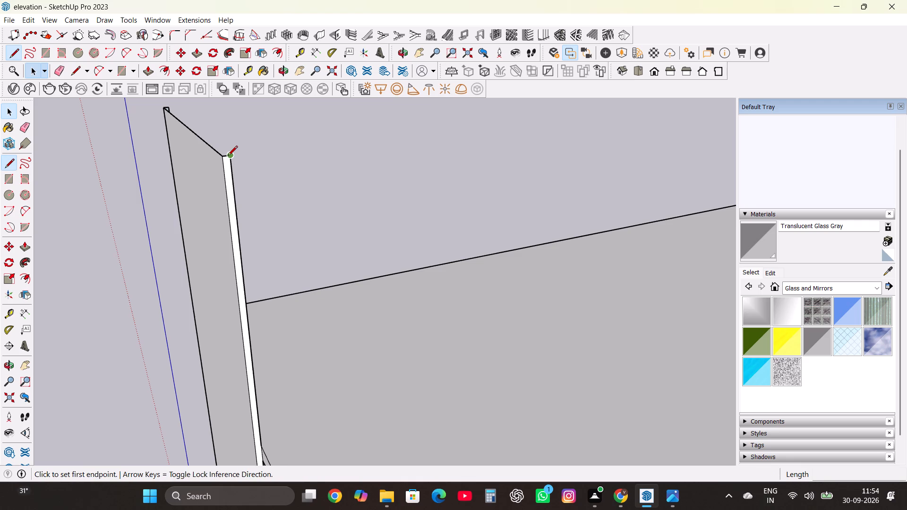
scroll(170, 108, "up", 3)
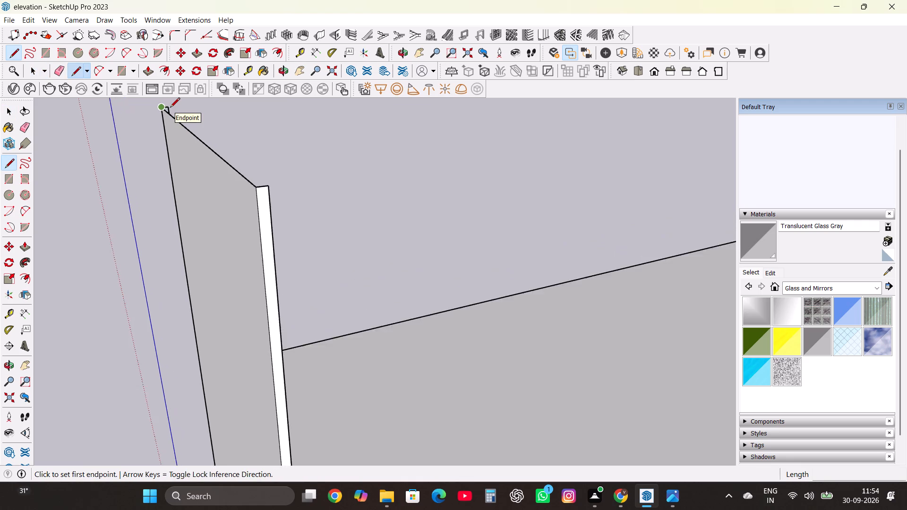
scroll(170, 108, "up", 8)
left_click(163, 104)
scroll(234, 152, "down", 4)
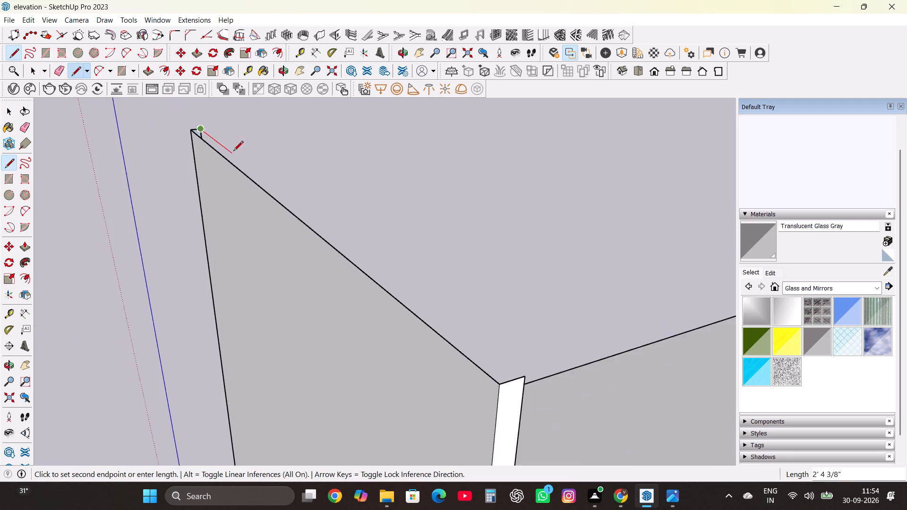
scroll(233, 152, "down", 4)
left_click(330, 228)
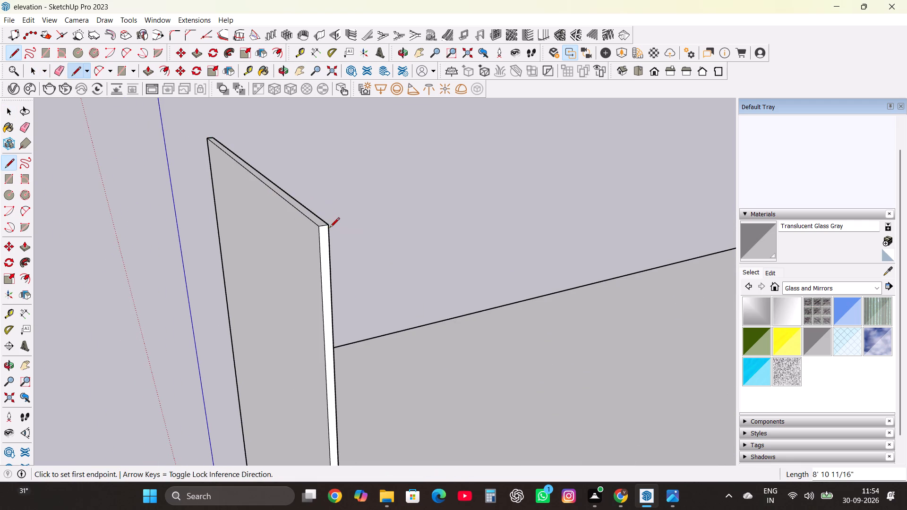
Examine the shortened tall wall from behind, above and the front of the house.
middle_click_drag(329, 225, 134, 188)
scroll(273, 237, "up", 1)
middle_click_drag(273, 235, 254, 195)
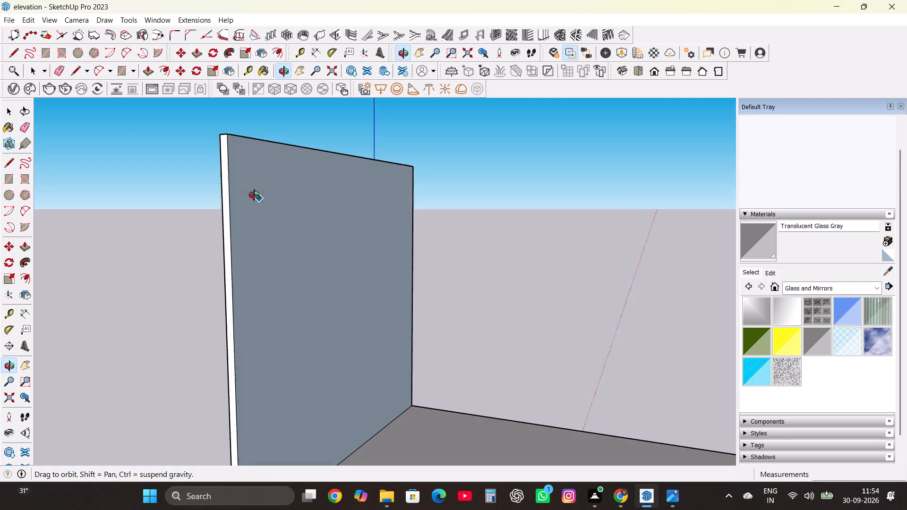
middle_click_drag(254, 195, 249, 136)
scroll(343, 211, "down", 4)
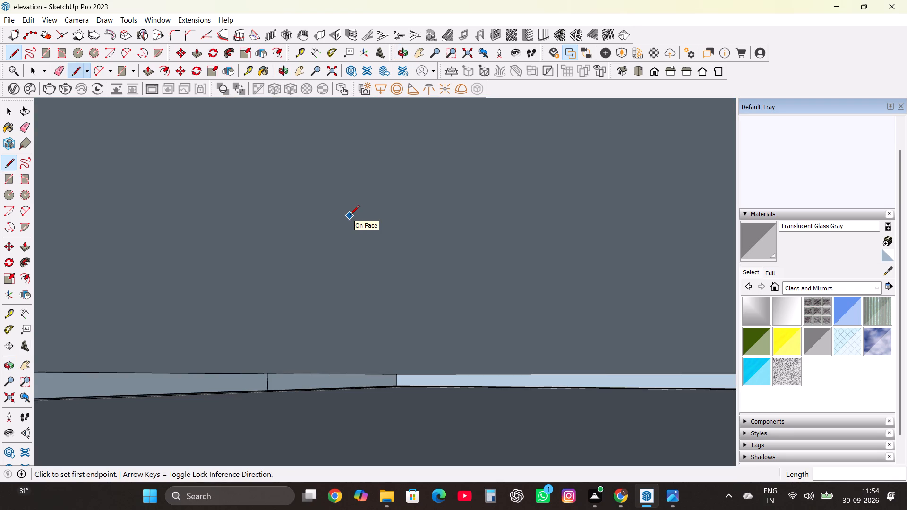
key("x")
middle_click_drag(351, 171, 415, 192)
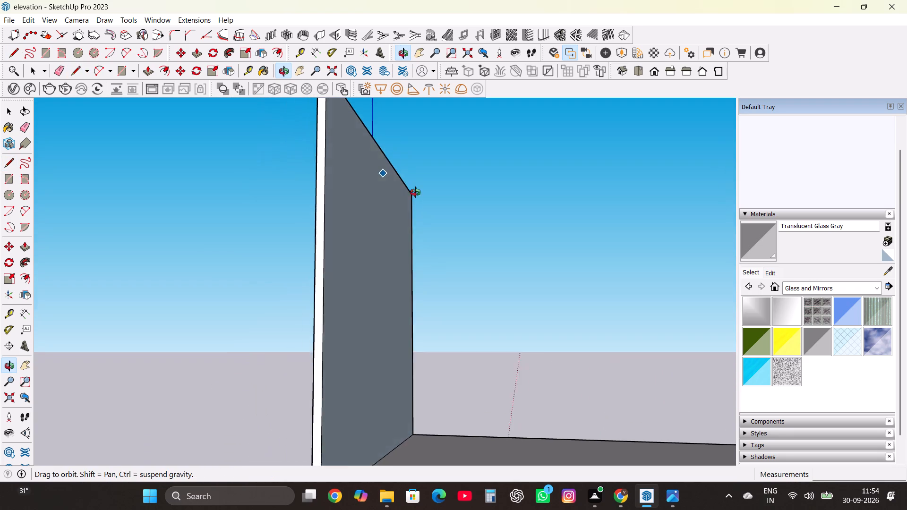
middle_click_drag(415, 192, 451, 272)
key("space")
double_click(491, 206)
scroll(343, 240, "down", 5)
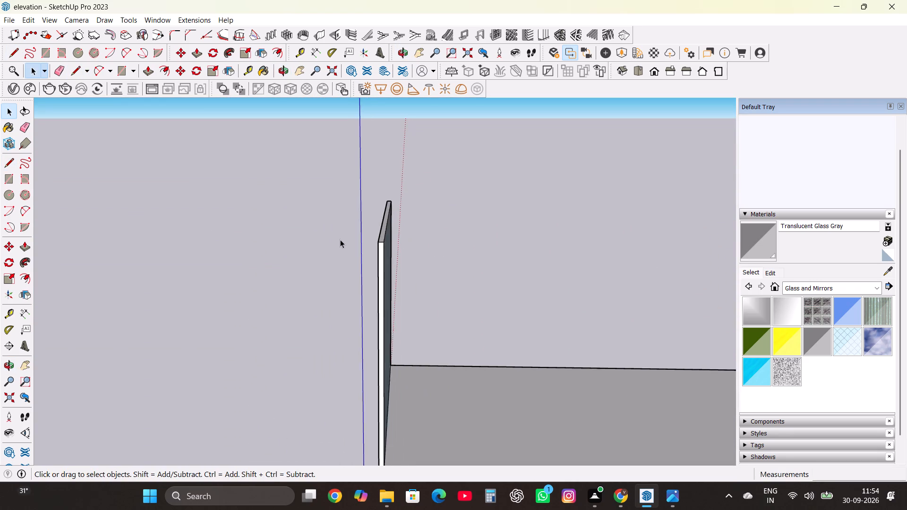
scroll(340, 239, "down", 4)
middle_click_drag(304, 282, 505, 280)
scroll(507, 231, "down", 8)
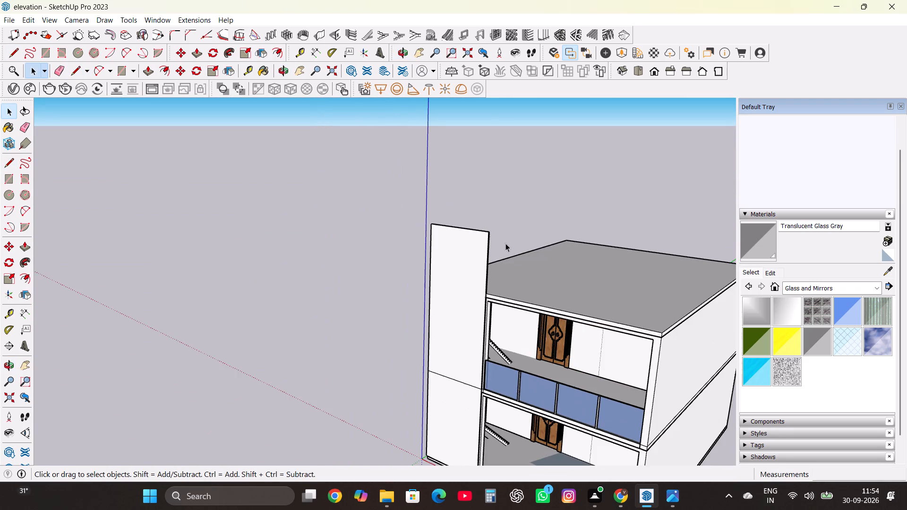
middle_click_drag(419, 360, 498, 341)
scroll(426, 228, "down", 3)
middle_click_drag(458, 373, 522, 357)
middle_click_drag(522, 357, 527, 357)
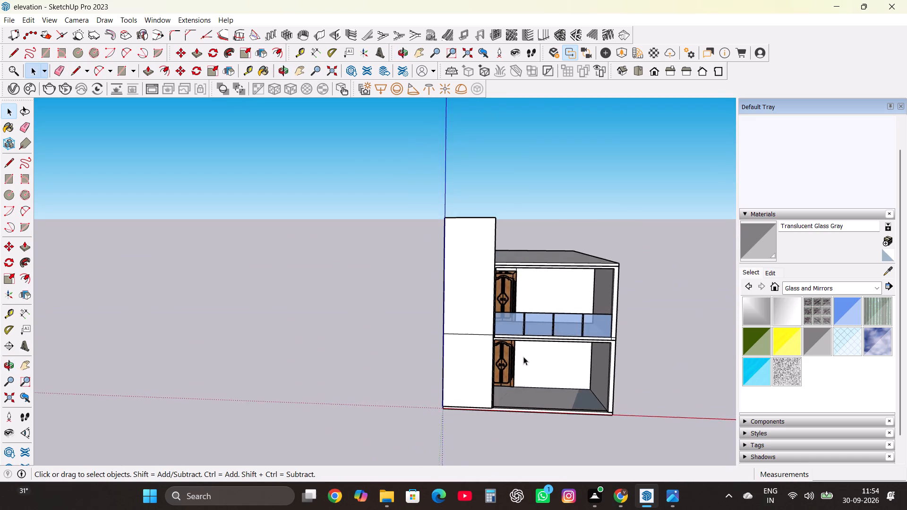
Compare the house's front elevation with the reference photo images (1).jpg, checking the tall wall, balcony and roof proportions.
scroll(496, 339, "down", 3)
scroll(569, 384, "up", 2)
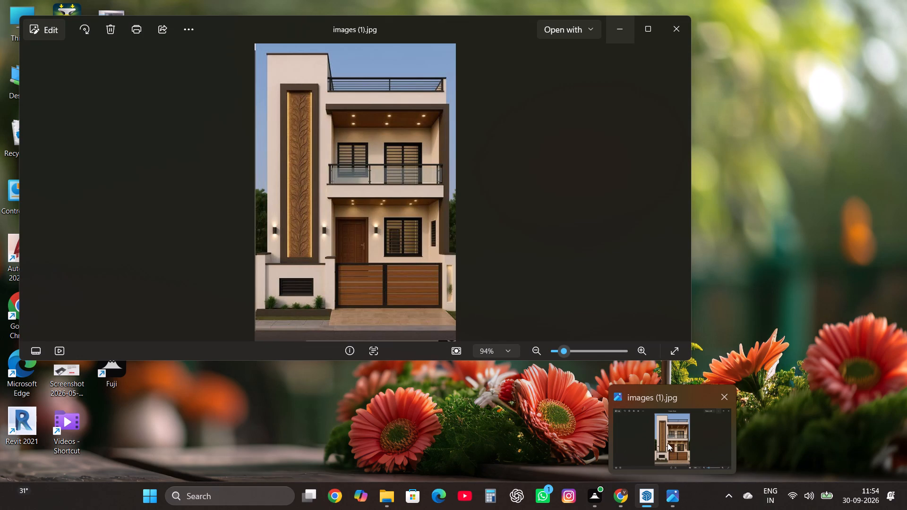
scroll(539, 257, "up", 5)
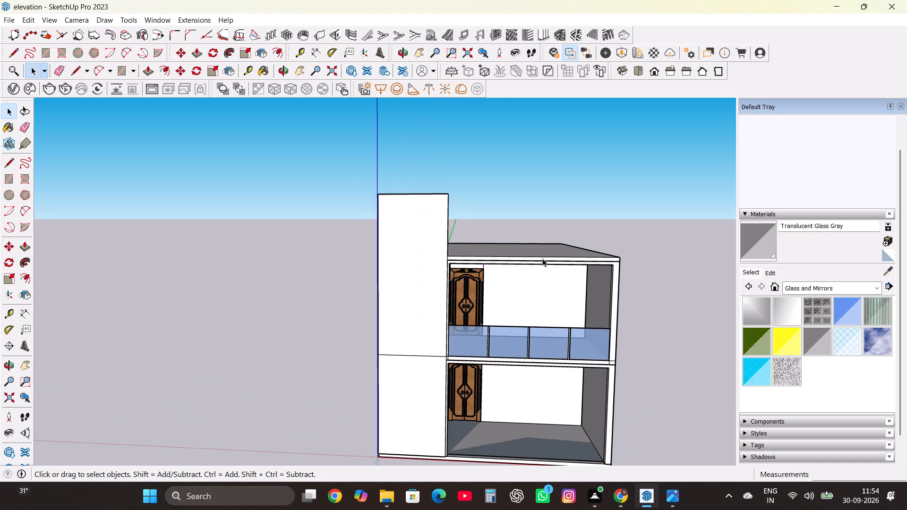
scroll(542, 258, "up", 7)
scroll(368, 265, "down", 6)
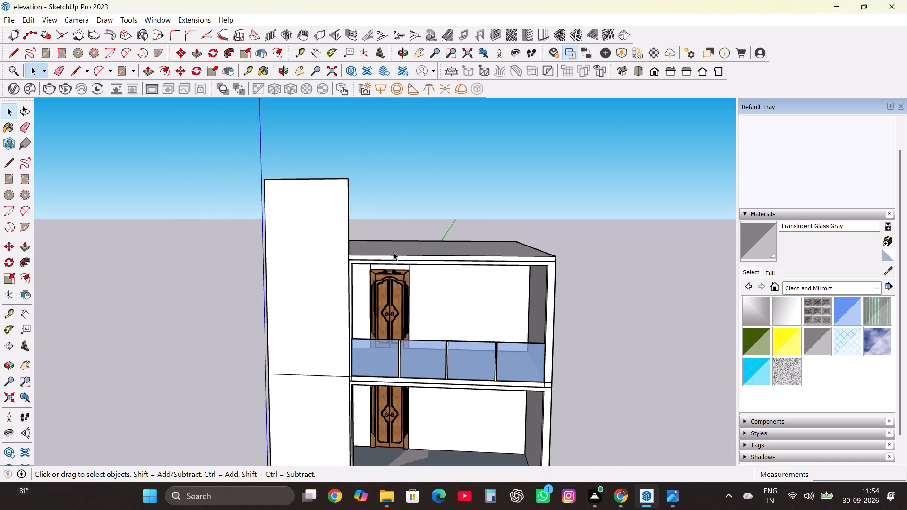
scroll(540, 382, "up", 6)
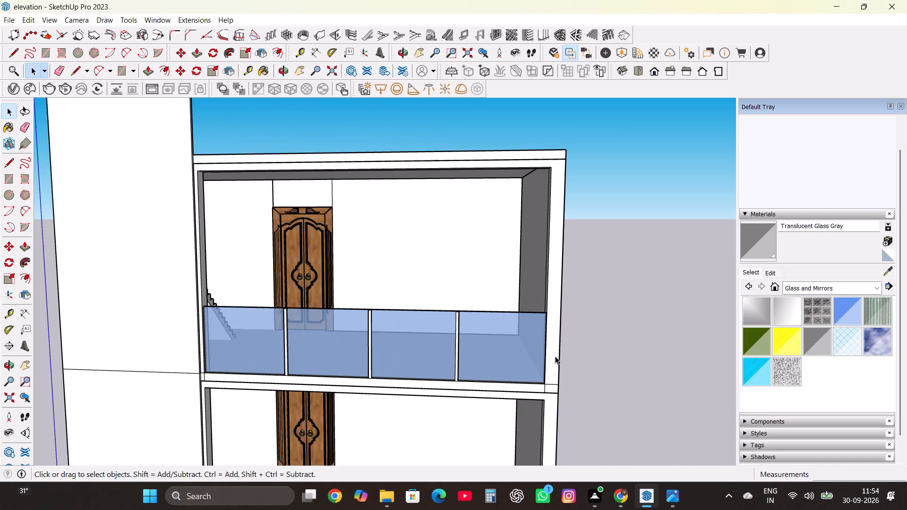
scroll(568, 309, "down", 2)
scroll(513, 281, "down", 5)
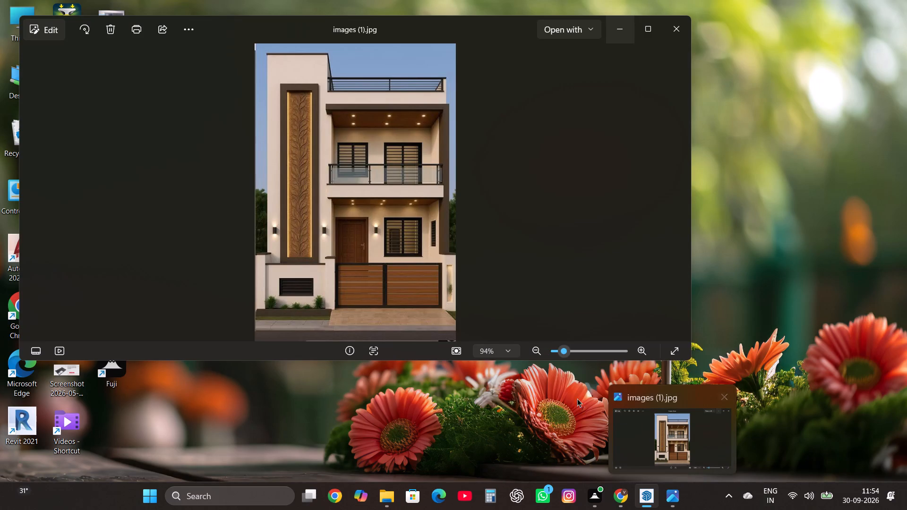
scroll(386, 277, "down", 1)
scroll(367, 336, "up", 4)
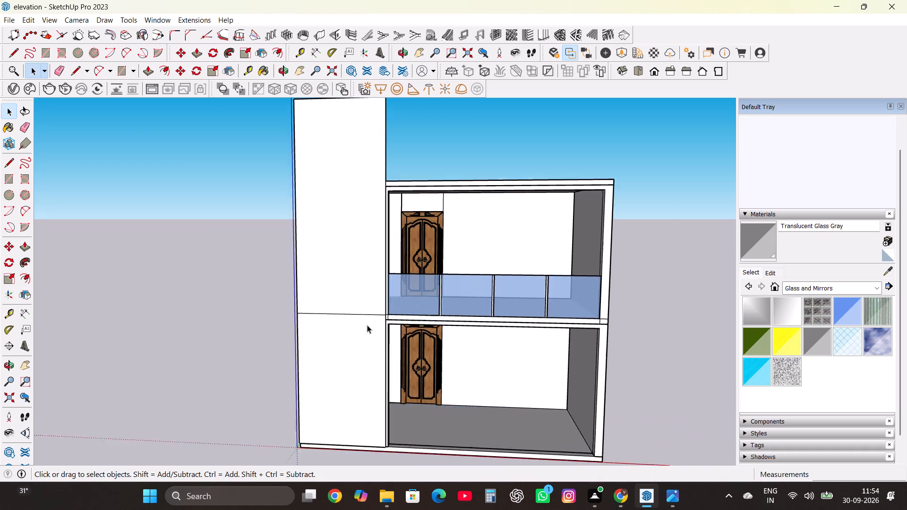
Delete the horizontal edge that divides the tall wall's front face near the upper floor level.
scroll(367, 325, "up", 6)
left_click(375, 313)
left_click(376, 316)
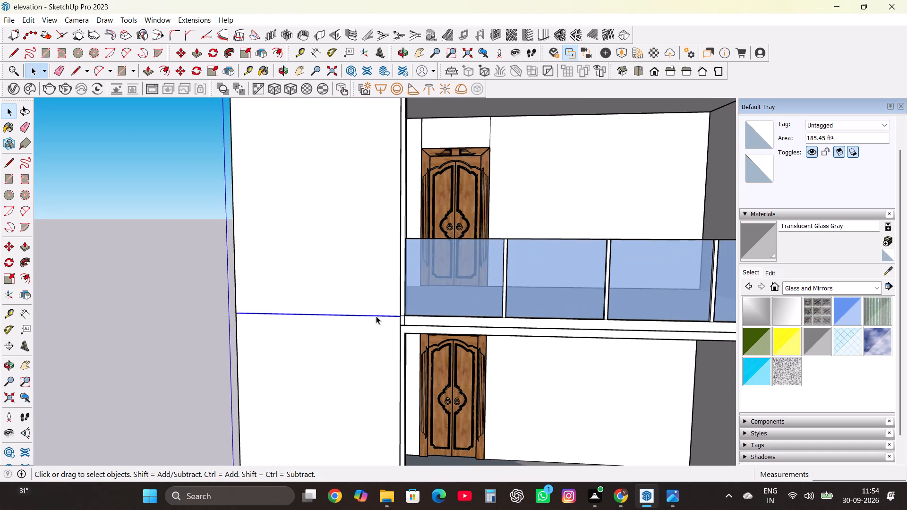
key("Delete")
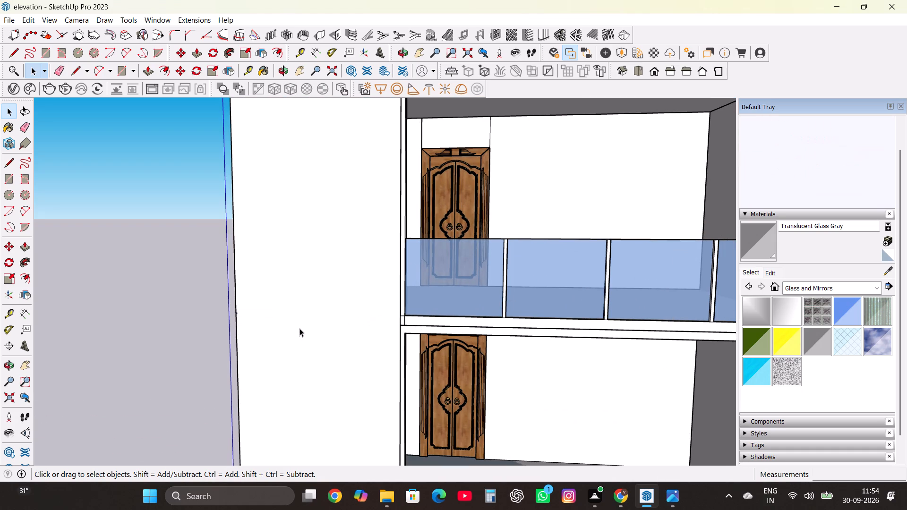
Push/pull the tall wall's entire front face 4" outward.
double_click(306, 322)
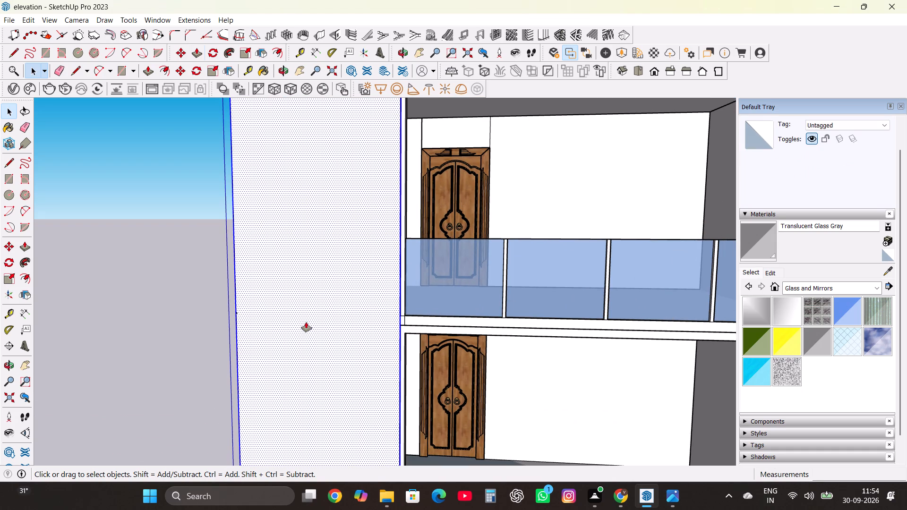
key("p")
left_click(306, 322)
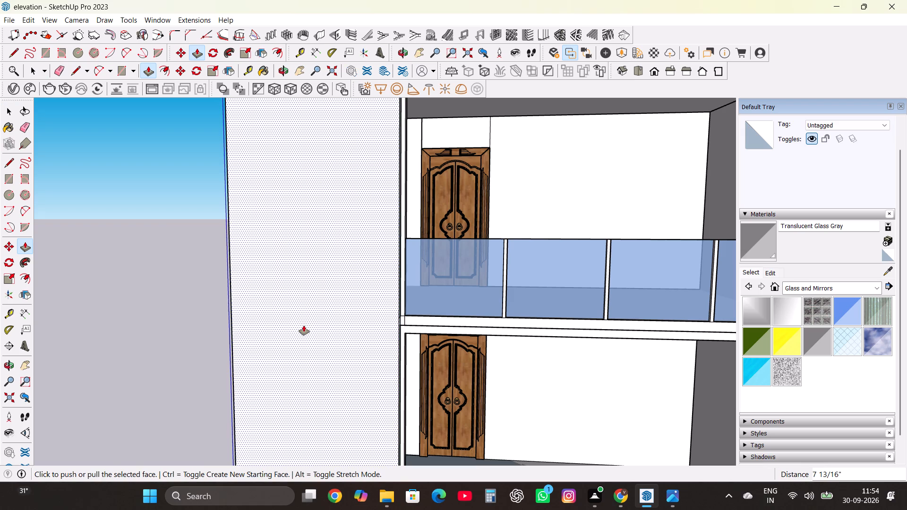
type("4\"")
key("Return")
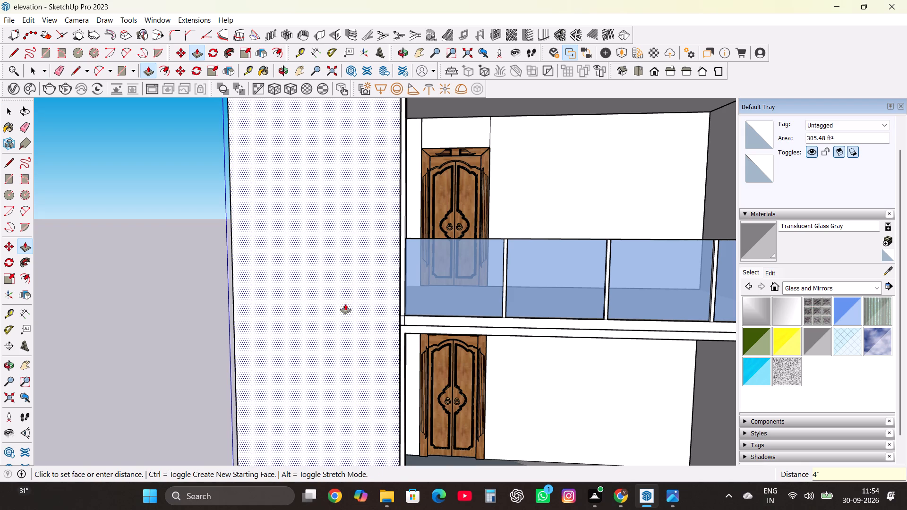
middle_click_drag(379, 281, 244, 301)
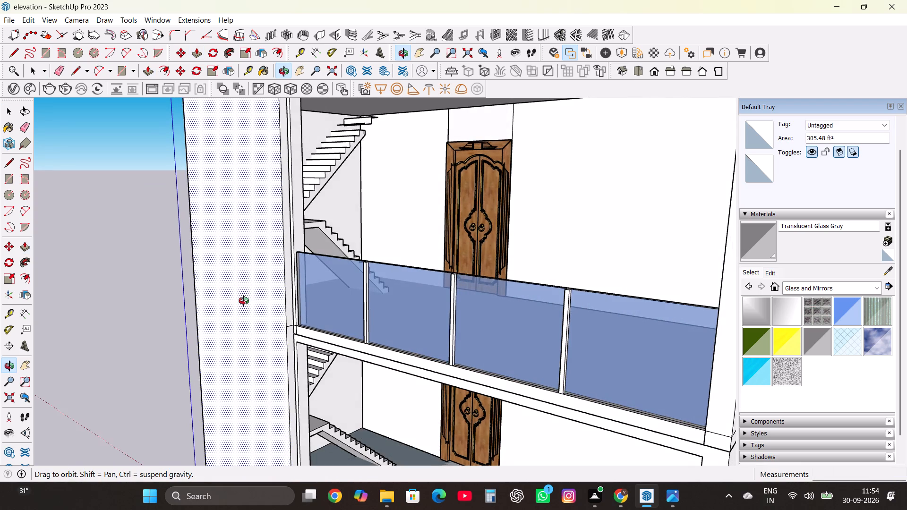
middle_click_drag(244, 301, 252, 302)
left_click(258, 299)
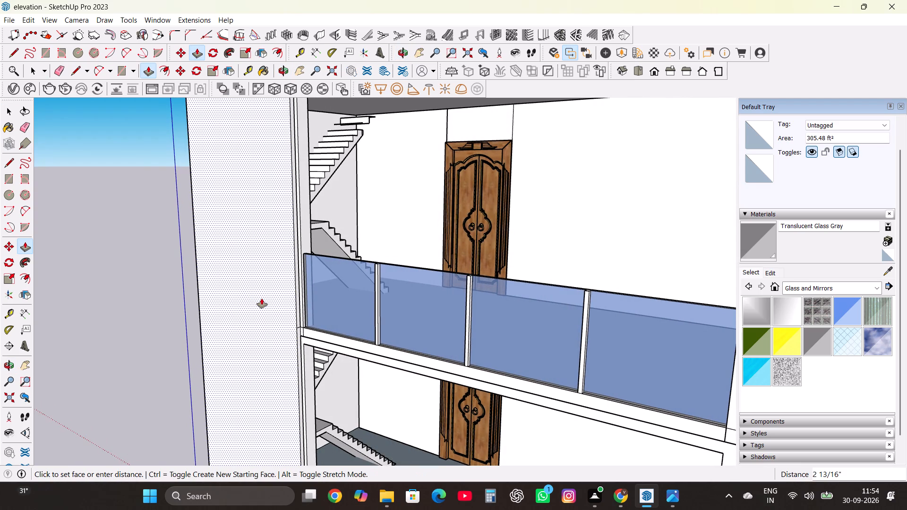
key("space")
double_click(136, 284)
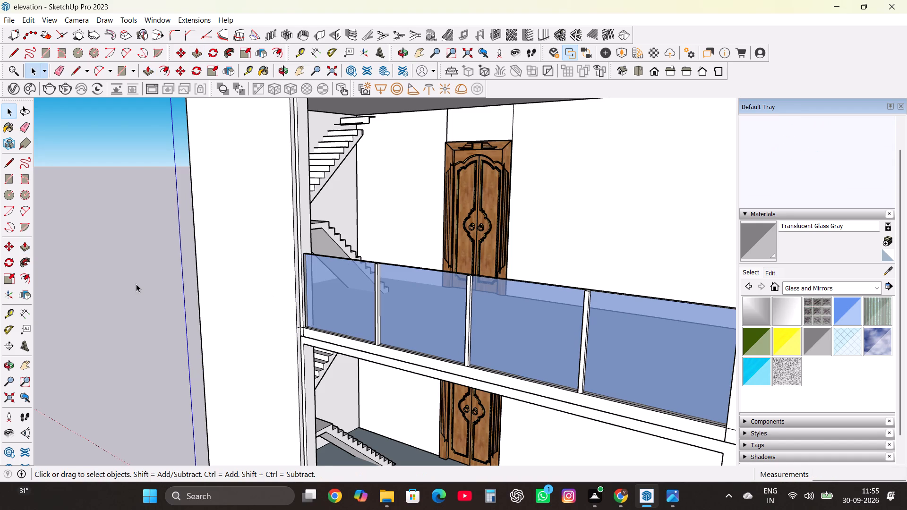
Erase the short horizontal edge across the tall wall's narrow side face near the upper floor level.
middle_click_drag(221, 311, 651, 293)
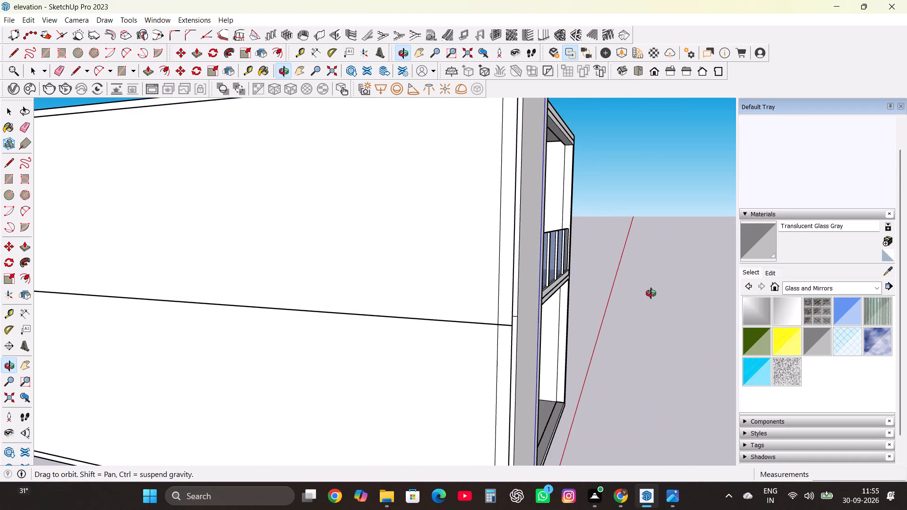
middle_click_drag(651, 293, 633, 302)
scroll(494, 336, "up", 3)
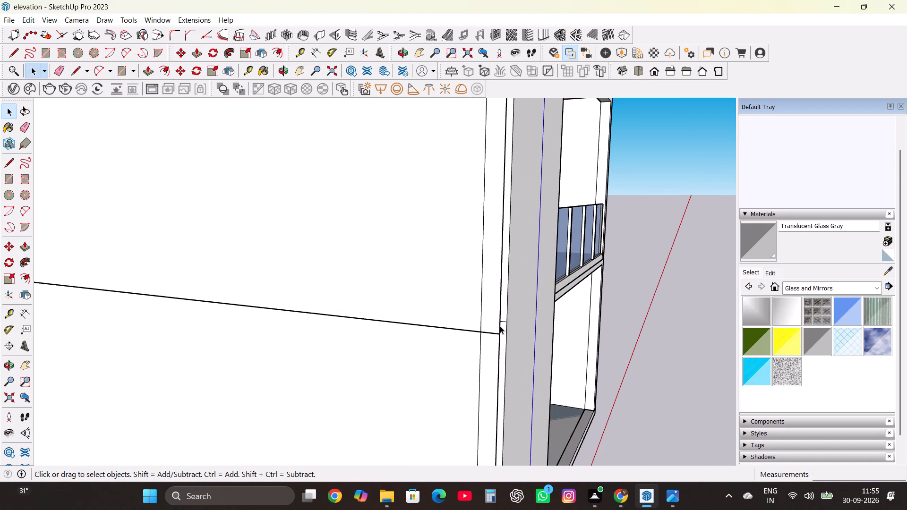
key("e")
scroll(509, 335, "up", 3)
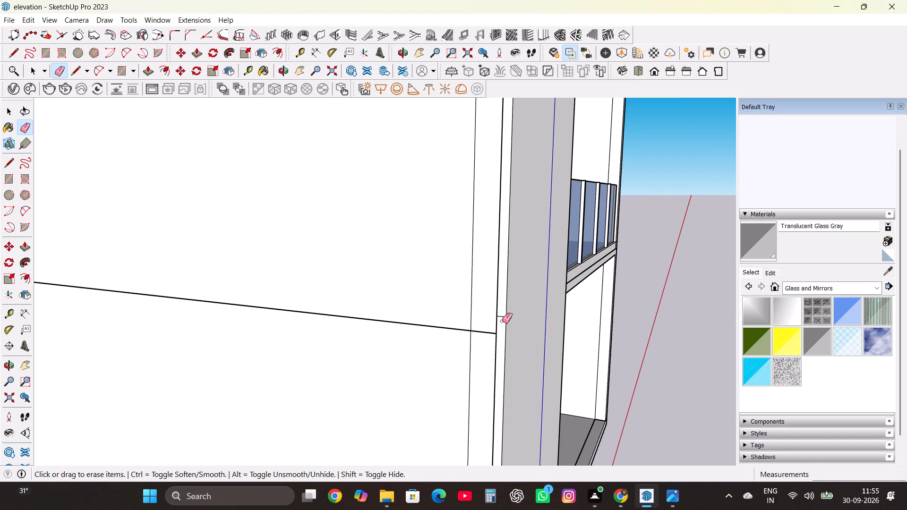
left_click(502, 317)
middle_click_drag(512, 326, 403, 322)
key("space")
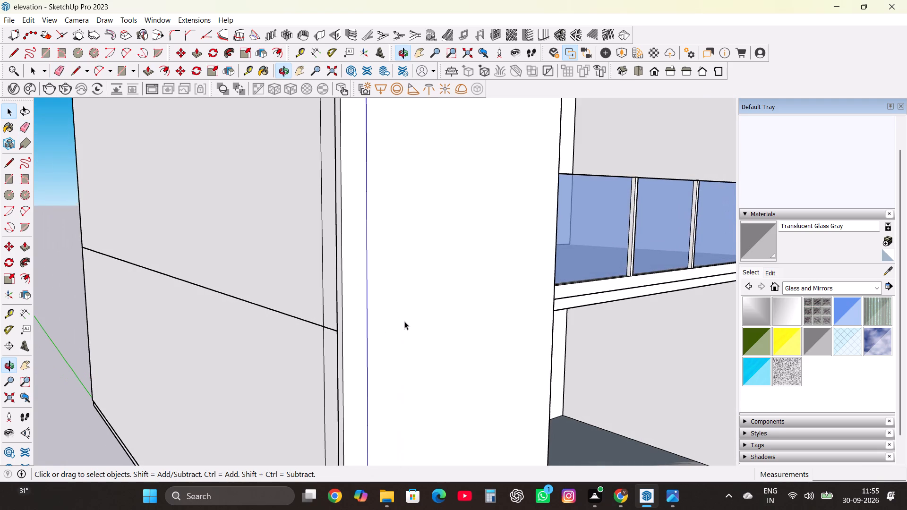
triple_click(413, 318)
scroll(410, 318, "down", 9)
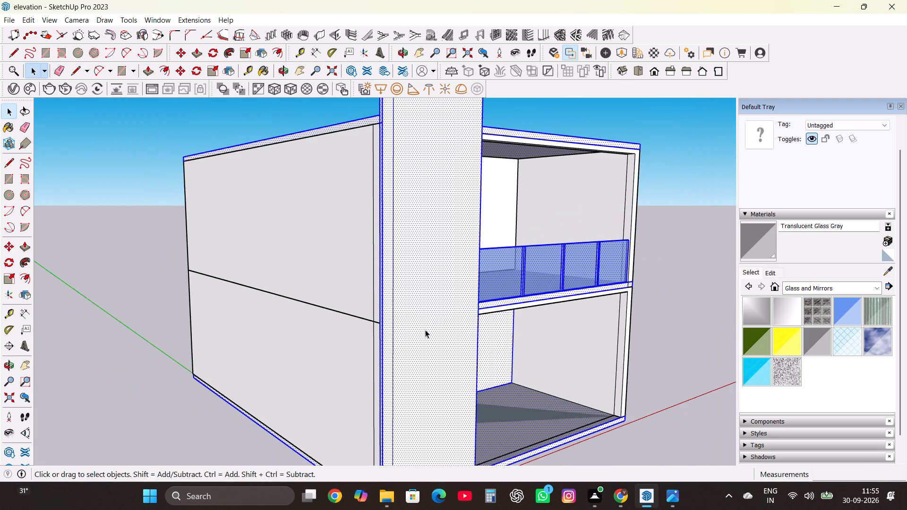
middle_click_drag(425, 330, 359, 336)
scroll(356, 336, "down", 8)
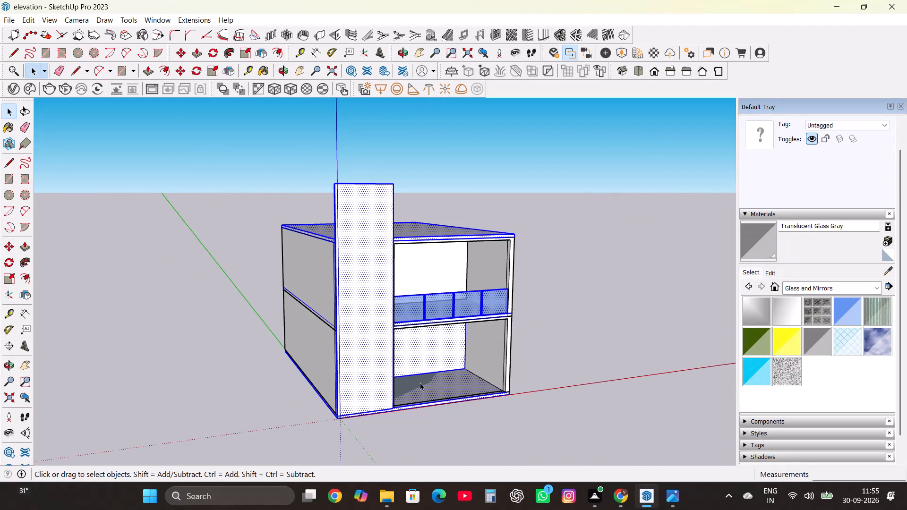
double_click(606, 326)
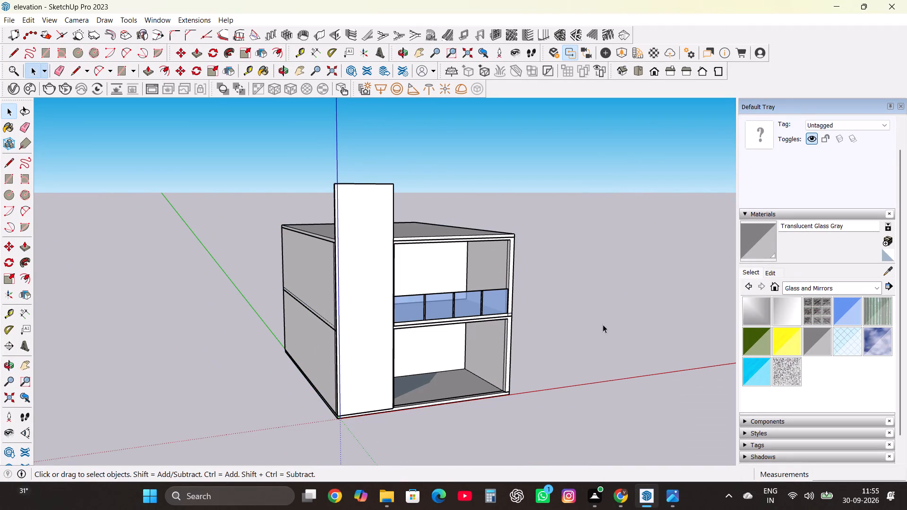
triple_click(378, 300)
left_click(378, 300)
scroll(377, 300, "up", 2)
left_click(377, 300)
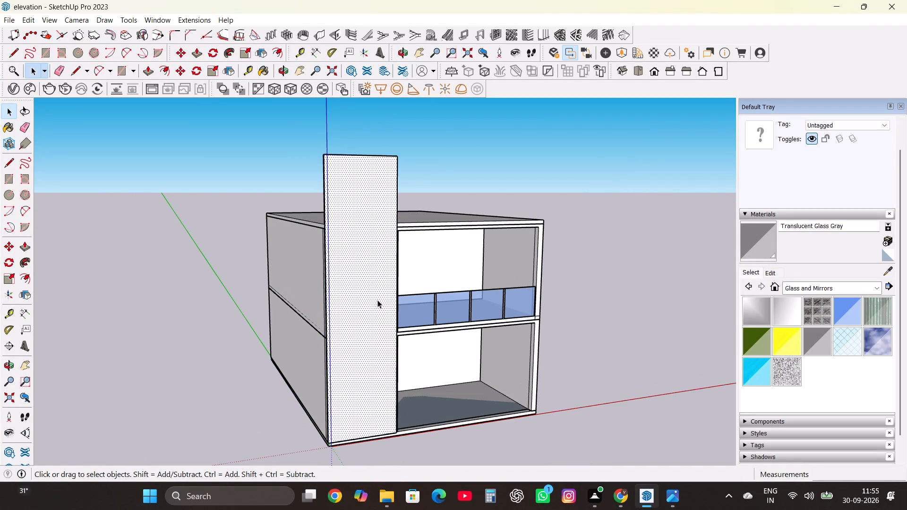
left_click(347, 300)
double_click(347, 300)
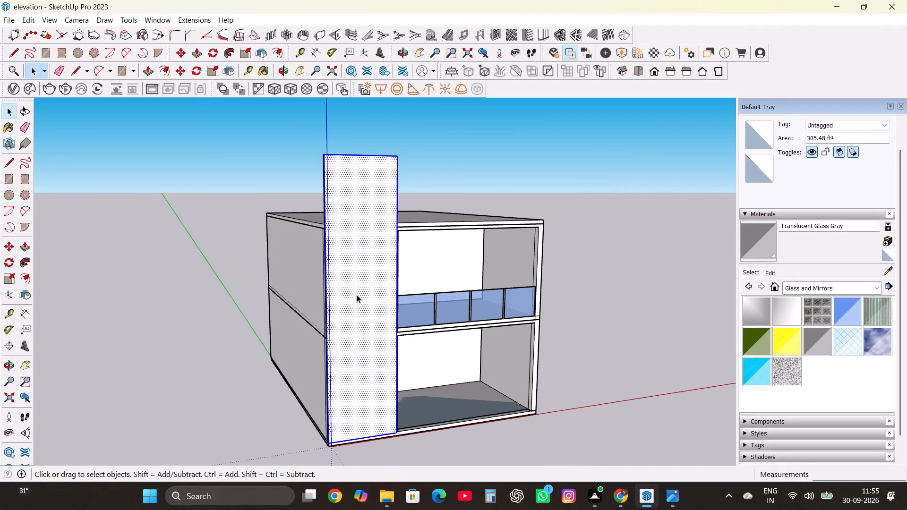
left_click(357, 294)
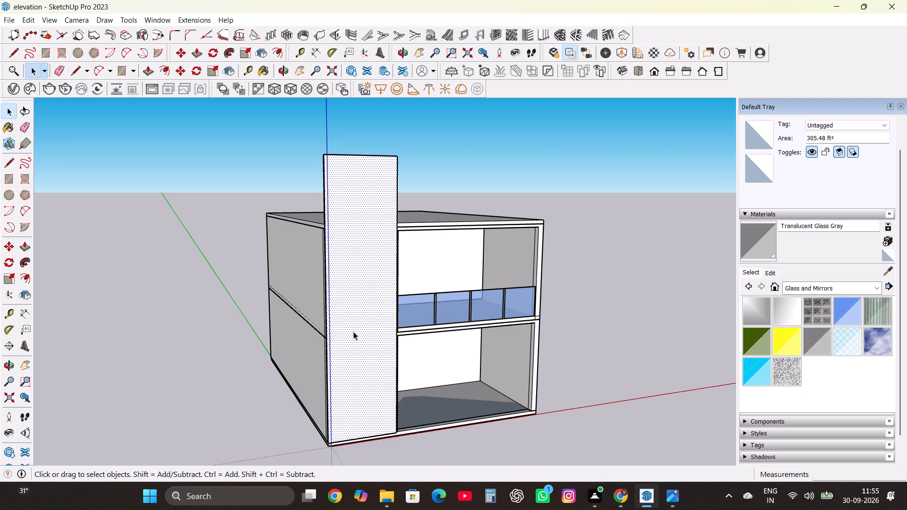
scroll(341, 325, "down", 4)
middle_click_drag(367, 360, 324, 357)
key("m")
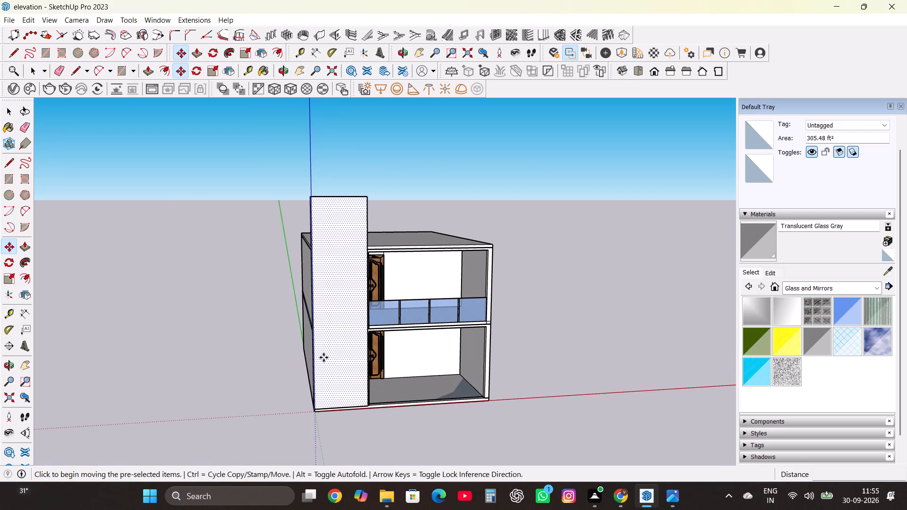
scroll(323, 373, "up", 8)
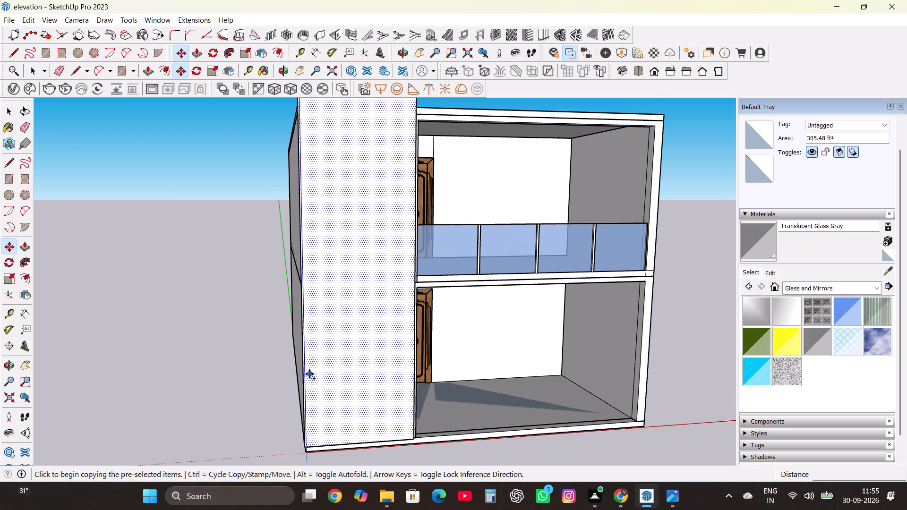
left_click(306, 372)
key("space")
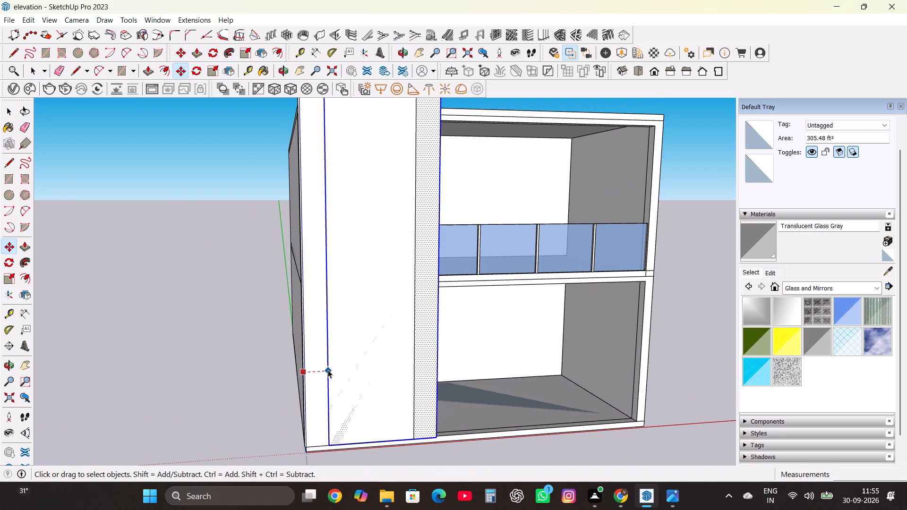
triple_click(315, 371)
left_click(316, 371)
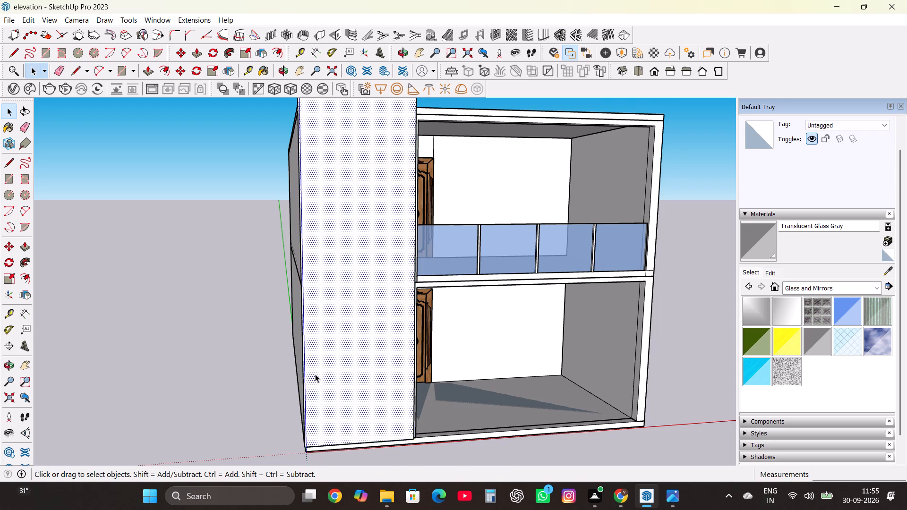
Copy the tall wall's outer vertical front edge about 2' 2" inward across its front face.
middle_click_drag(315, 374, 421, 384)
scroll(398, 386, "up", 7)
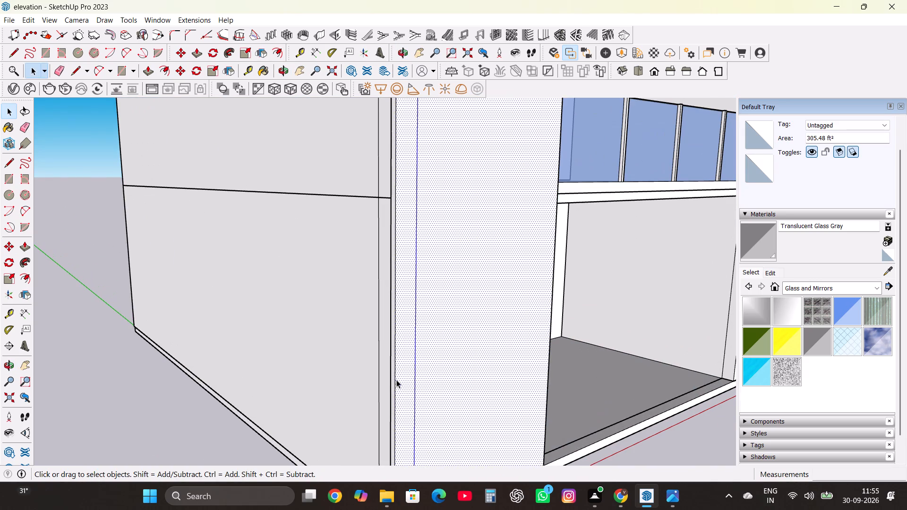
left_click(396, 380)
scroll(368, 366, "down", 7)
middle_click_drag(402, 381, 349, 370)
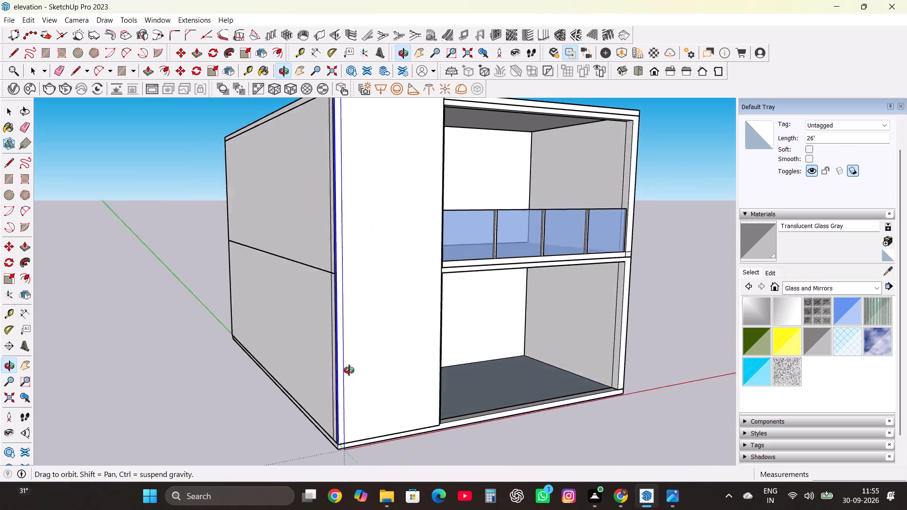
middle_click_drag(349, 370, 302, 368)
key("m")
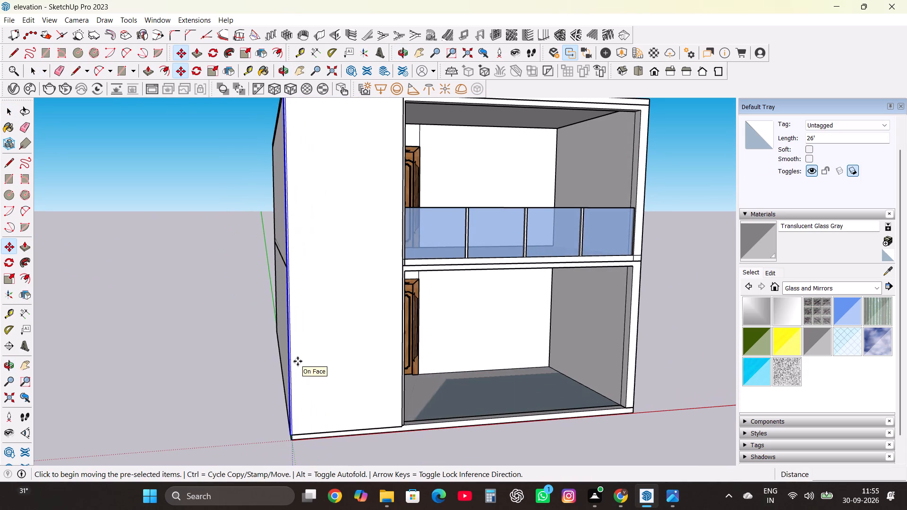
left_click(297, 361)
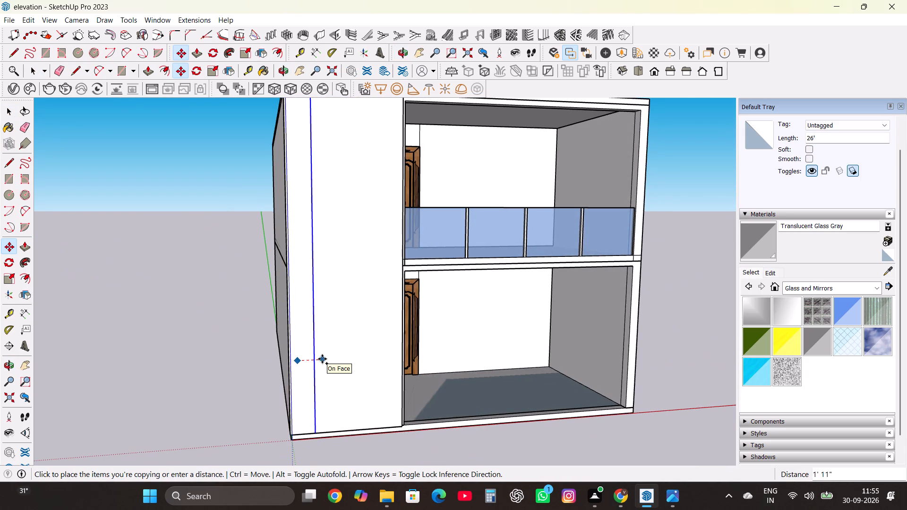
scroll(322, 359, "up", 1)
left_click(326, 359)
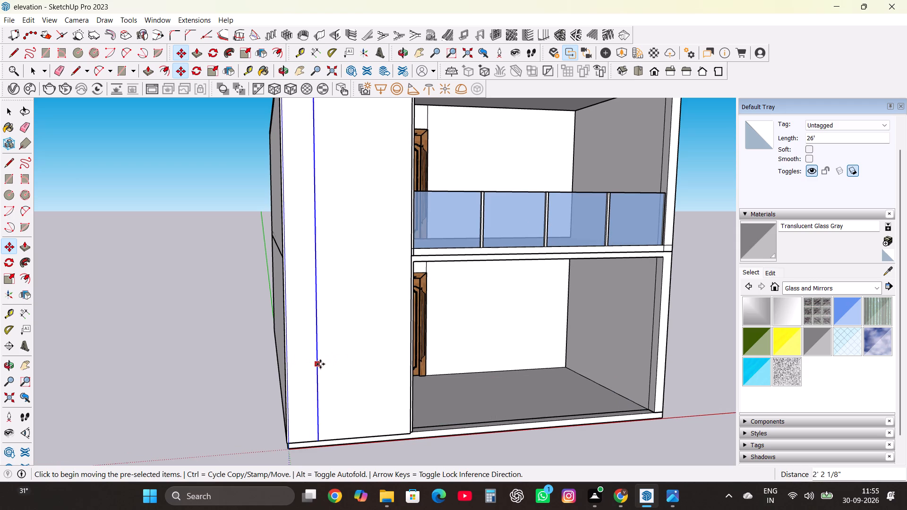
left_click(320, 364)
key("space")
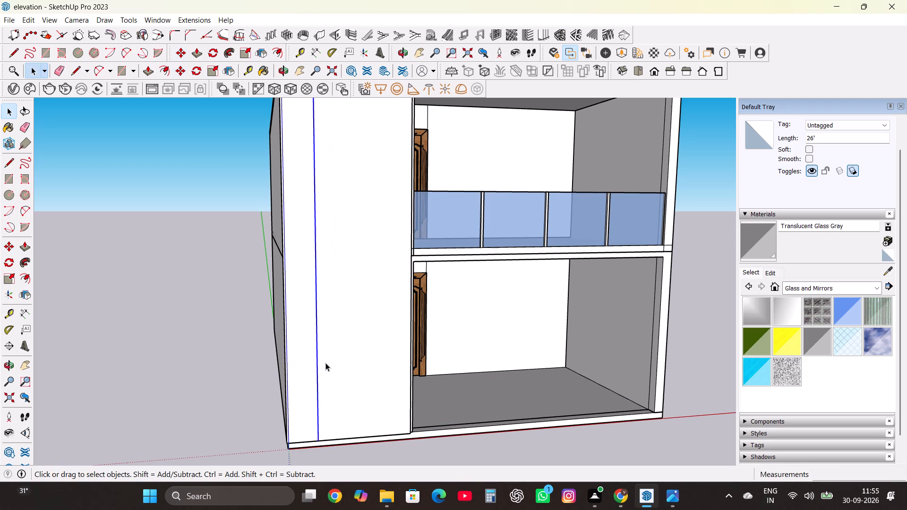
Copy the new vertical line about 4' 8" further across the front face towards the balcony.
key("m")
left_click(316, 366)
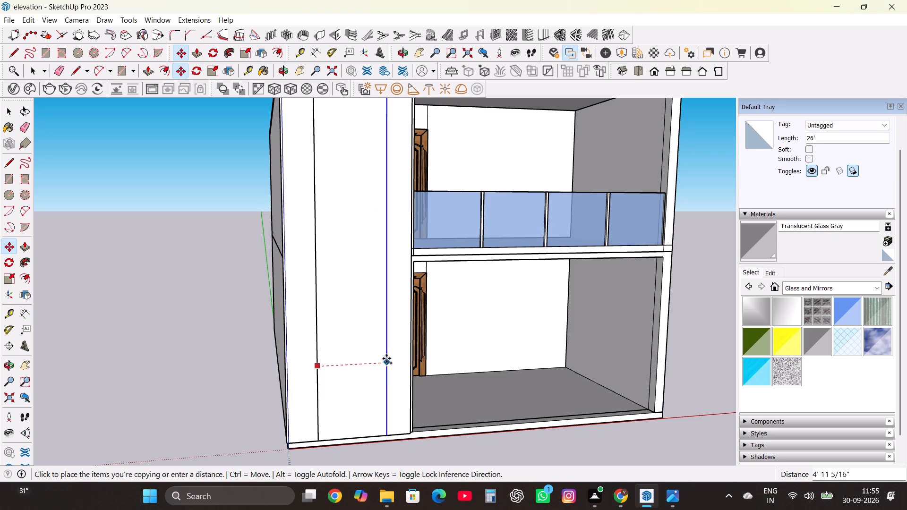
left_click(382, 358)
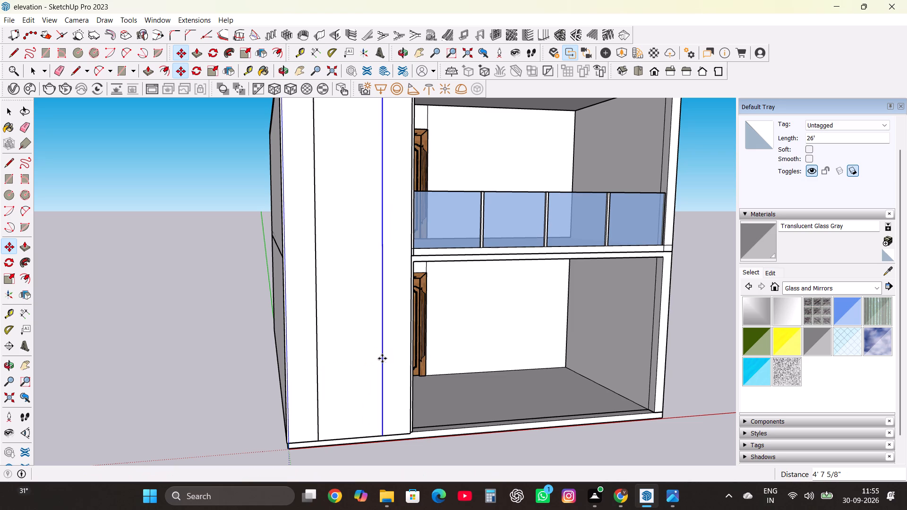
scroll(323, 384, "down", 13)
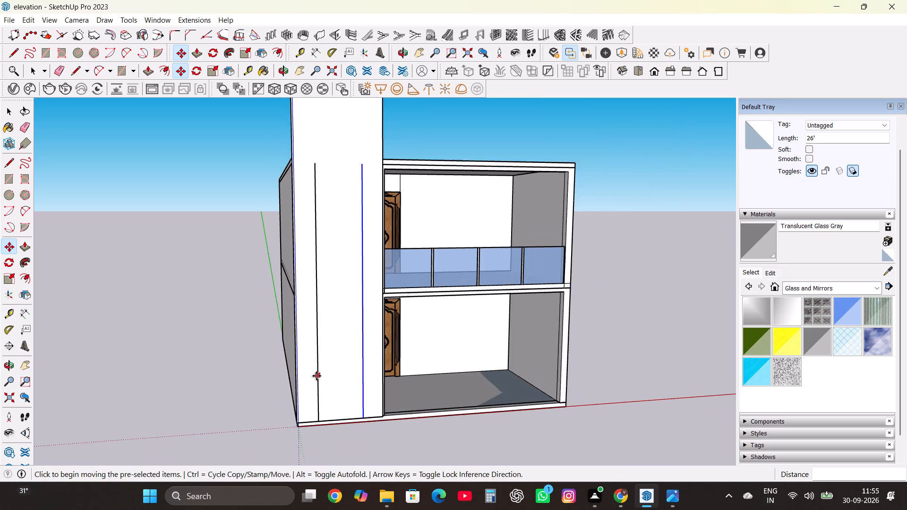
scroll(317, 376, "down", 3)
key("space")
double_click(527, 204)
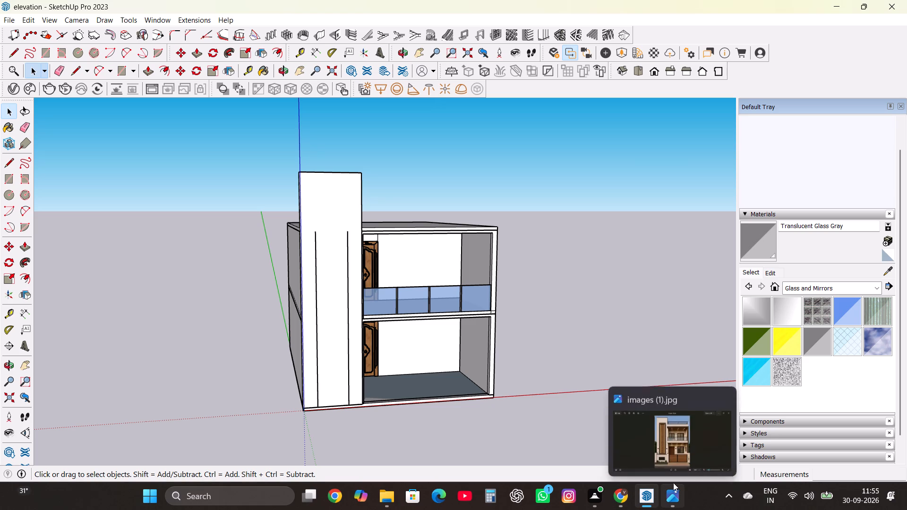
Extend both vertical lines about 4' upward with the Line tool and join their tops horizontally to close a tall rectangular panel.
scroll(351, 238, "up", 1)
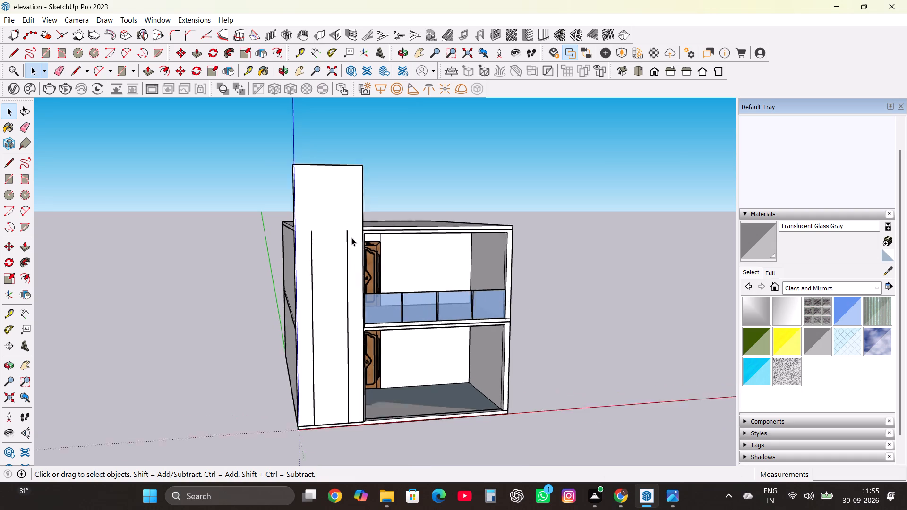
scroll(351, 238, "up", 12)
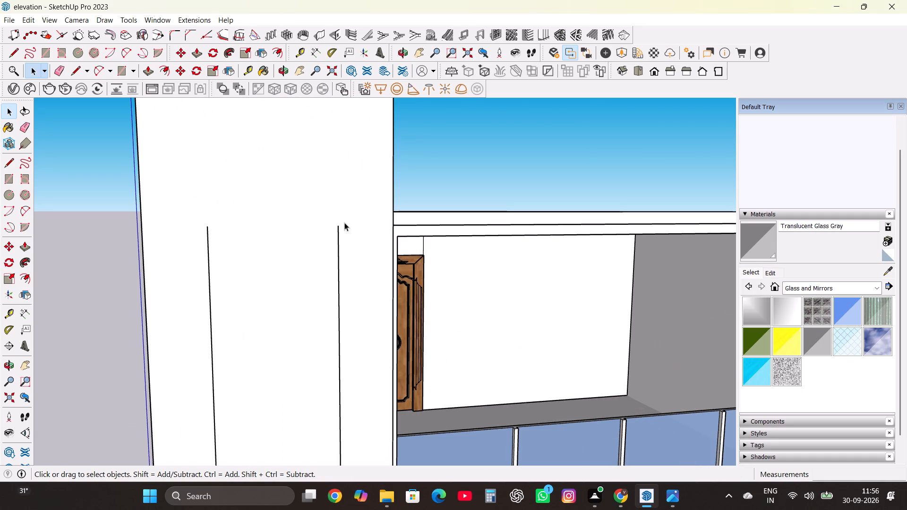
triple_click(342, 223)
left_click(342, 223)
left_click_drag(297, 179, 298, 184)
left_click(298, 184)
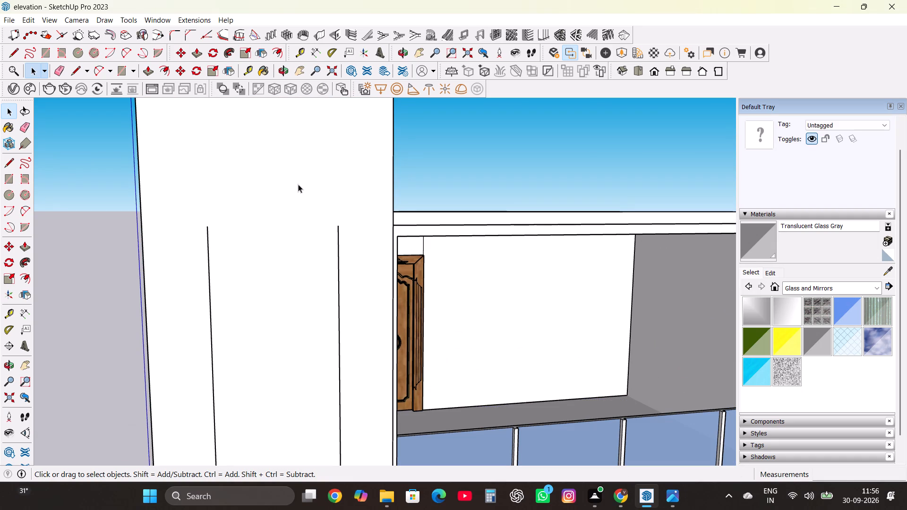
triple_click(298, 184)
left_click(298, 184)
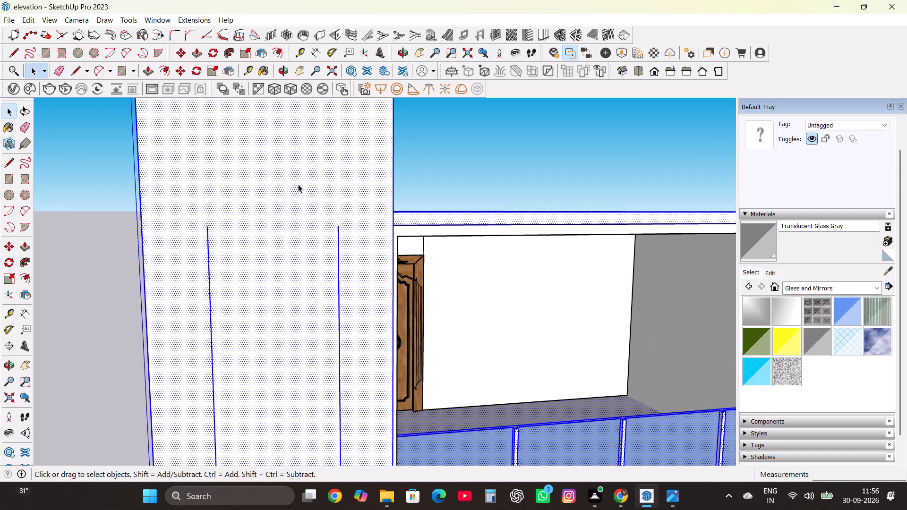
key("l")
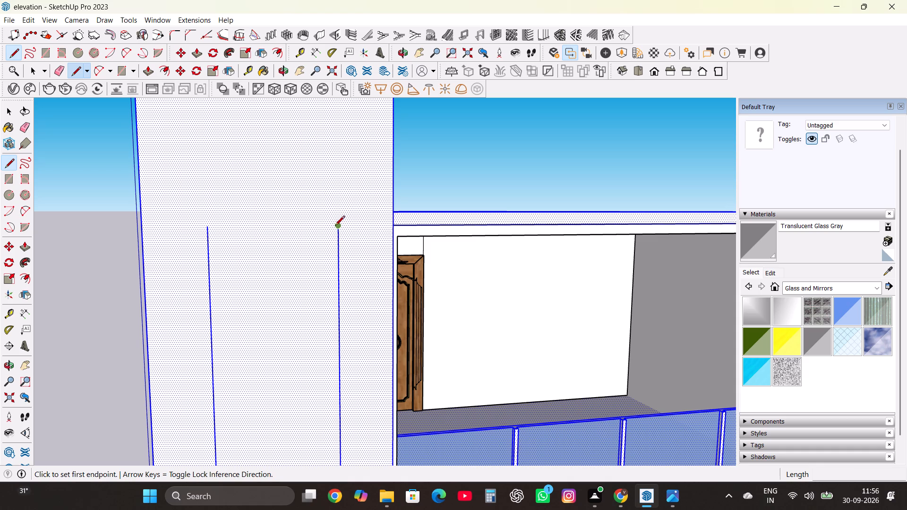
left_click(336, 227)
scroll(347, 256, "down", 4)
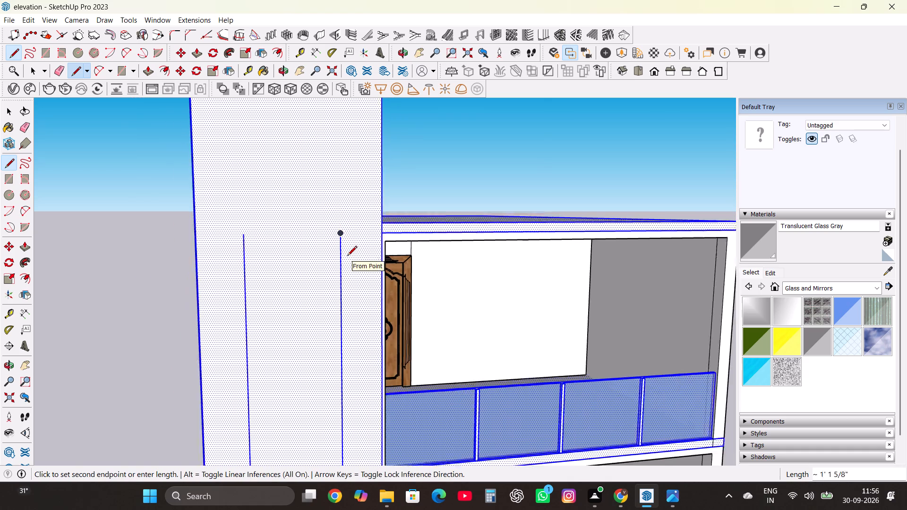
scroll(347, 256, "down", 1)
scroll(341, 204, "down", 3)
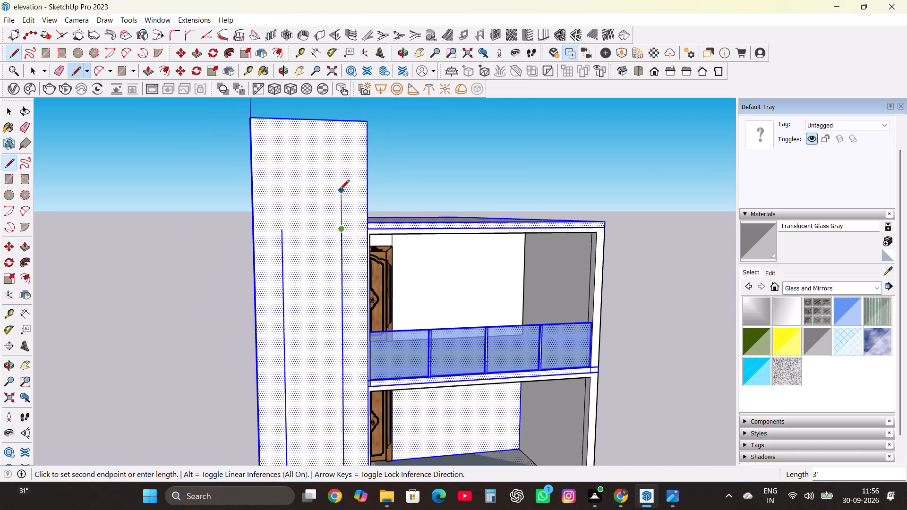
left_click(340, 178)
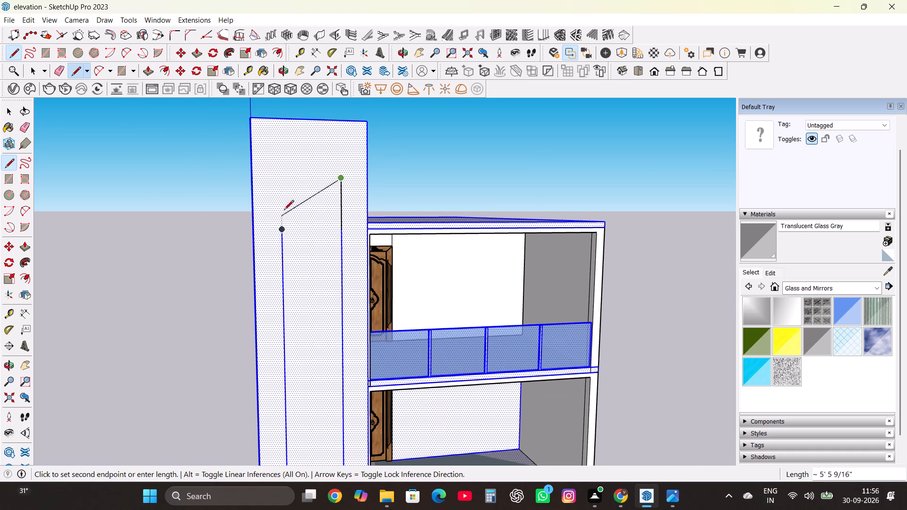
left_click(282, 177)
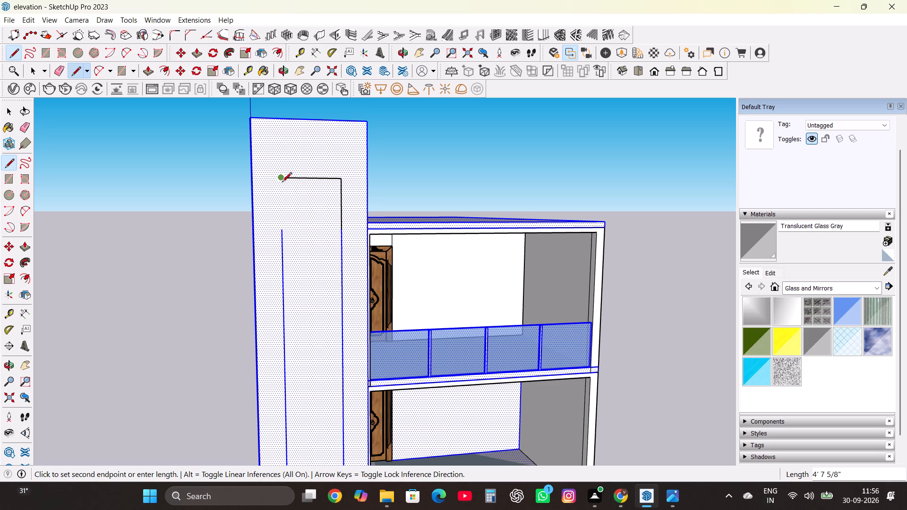
left_click(284, 230)
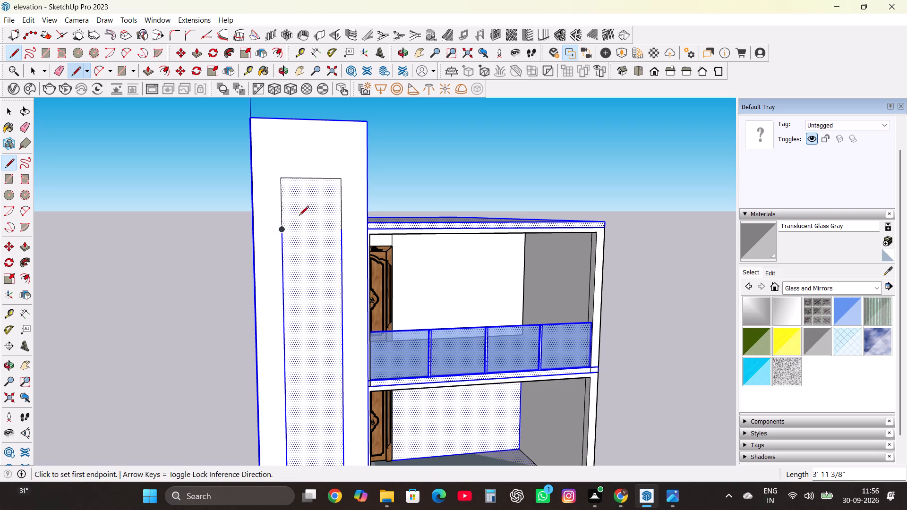
Offset the tall rectangular panel's outline about 9" outward on the tall front wall to form a surrounding frame.
key("space")
left_click(305, 214)
scroll(301, 192, "down", 3)
scroll(311, 232, "up", 2)
key("f")
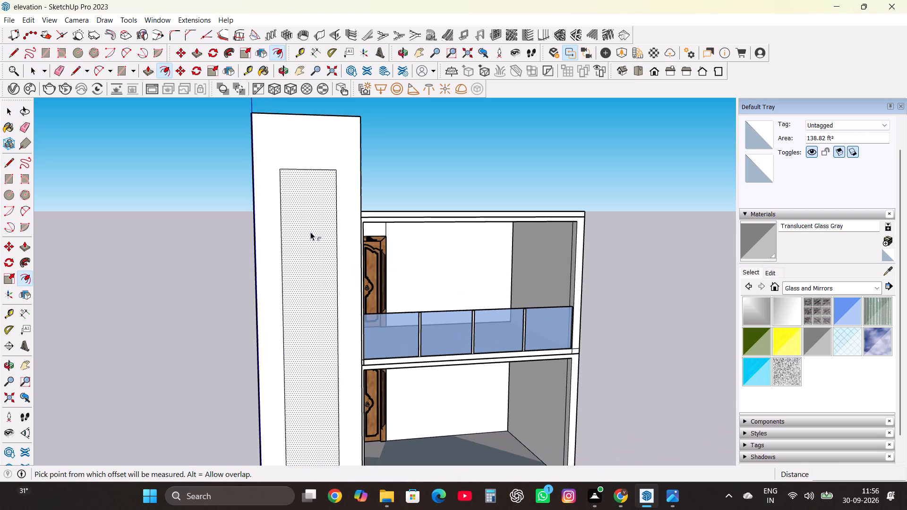
left_click(310, 232)
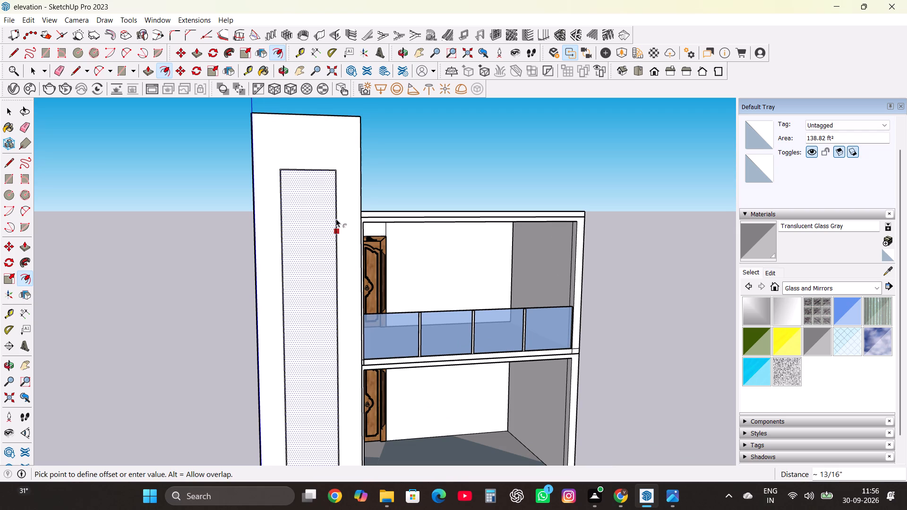
left_click(346, 247)
scroll(316, 209, "down", 3)
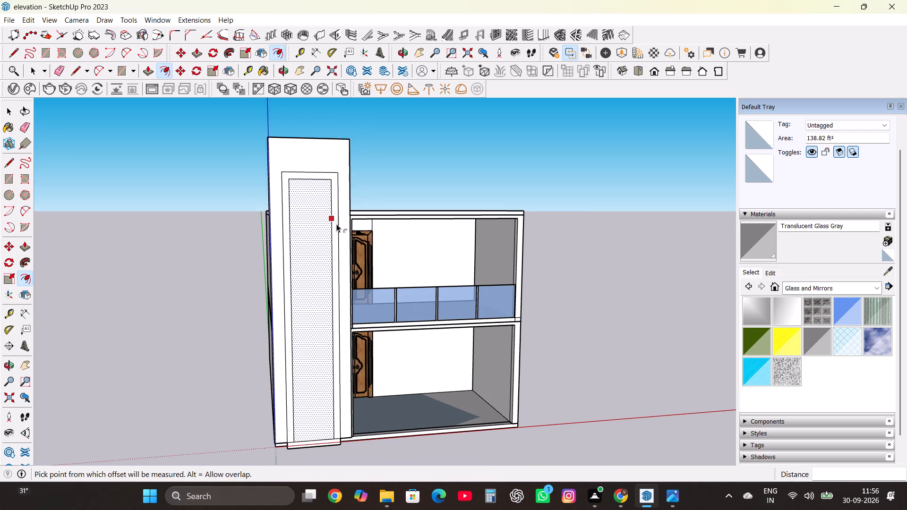
key("Return")
key("space")
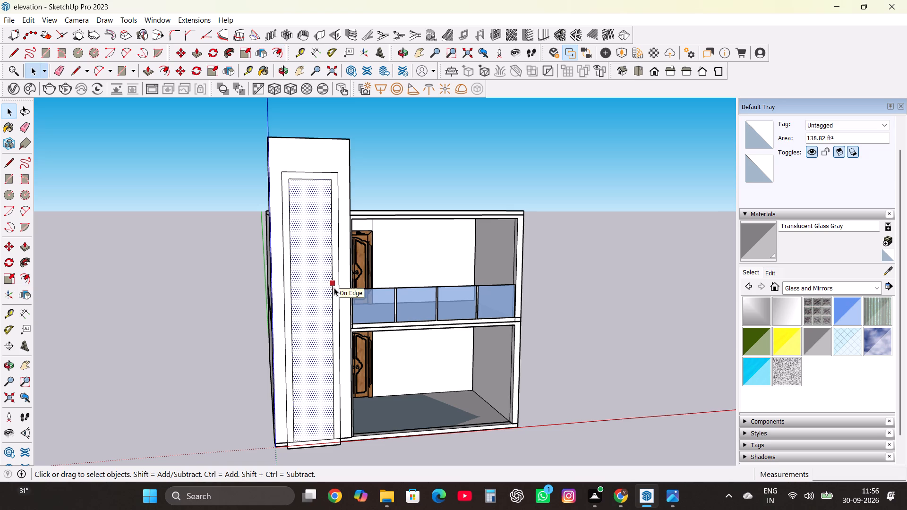
Erase the offset frame's bottom edge and the two vertical stubs hanging below the tall wall's base.
scroll(328, 300, "down", 2)
scroll(331, 426, "up", 14)
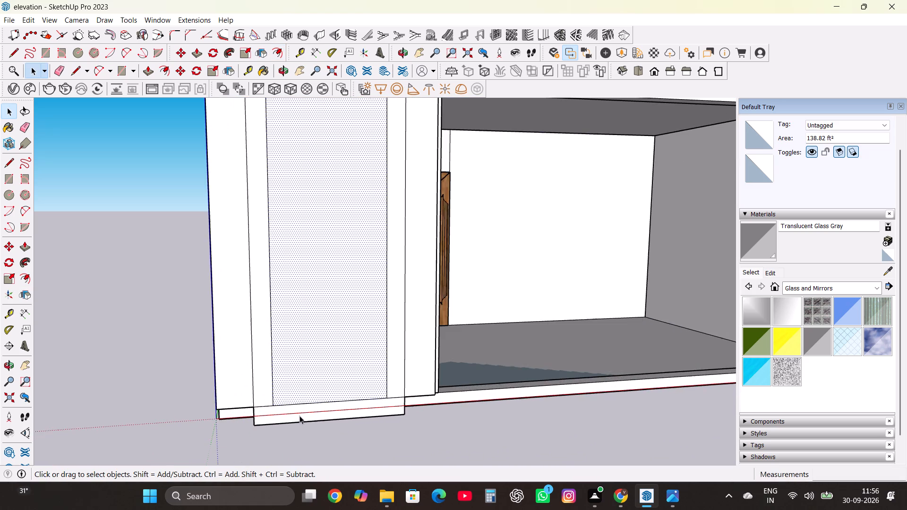
middle_click_drag(302, 423, 422, 309)
scroll(425, 273, "up", 11)
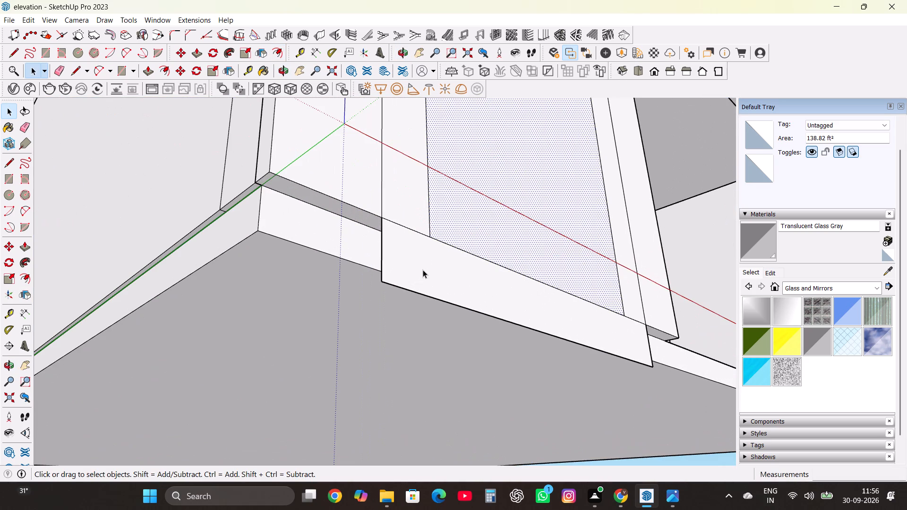
key("e")
left_click(410, 289)
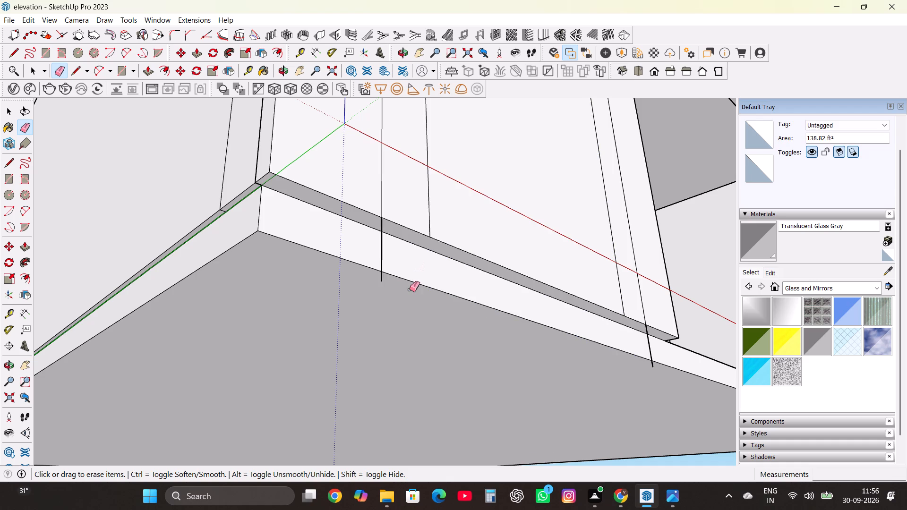
left_click(383, 237)
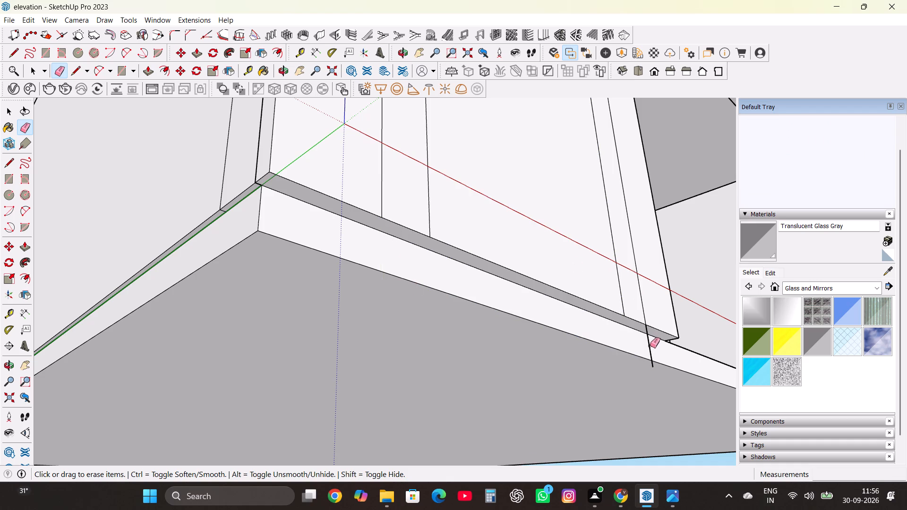
left_click(651, 346)
Push/Pull the frame face around the tall panel outward by 1' from the front wall.
scroll(531, 377, "down", 12)
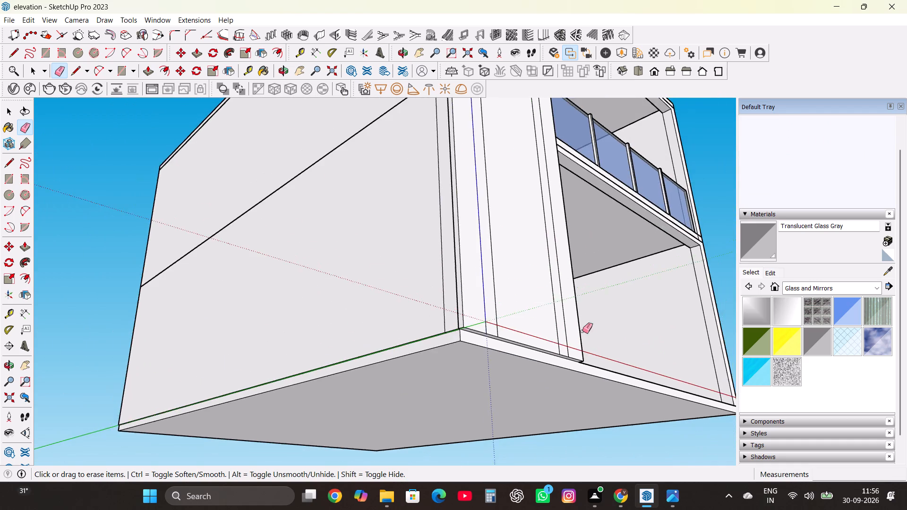
middle_click_drag(576, 334, 439, 398)
scroll(424, 395, "down", 15)
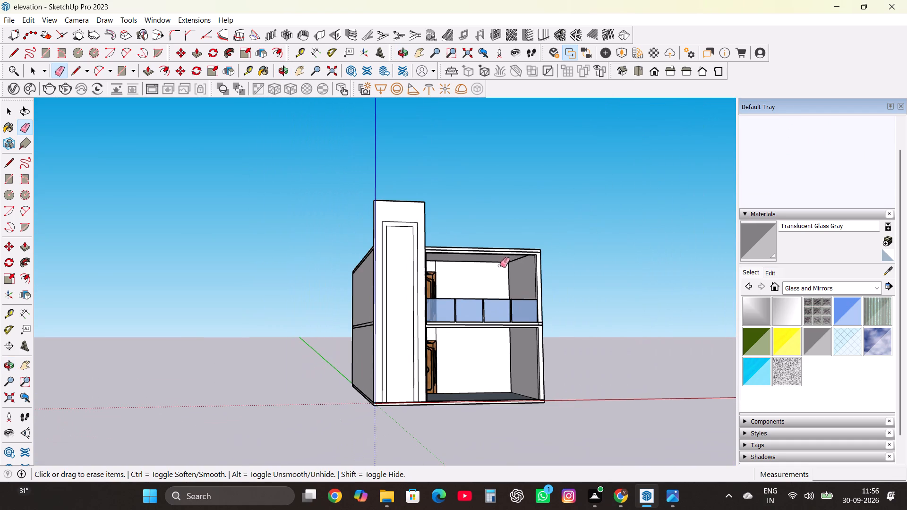
key("space")
double_click(566, 211)
middle_click_drag(543, 236, 426, 303)
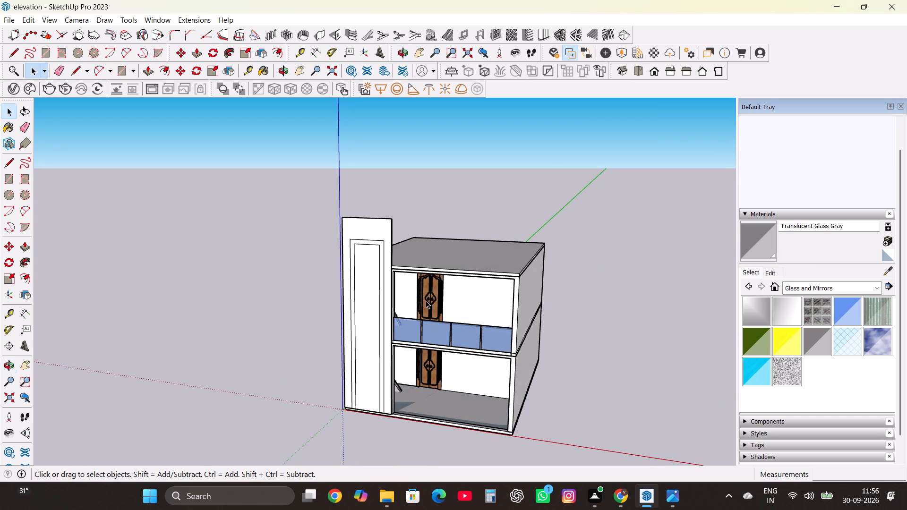
key("space")
scroll(334, 257, "up", 5)
scroll(458, 162, "down", 3)
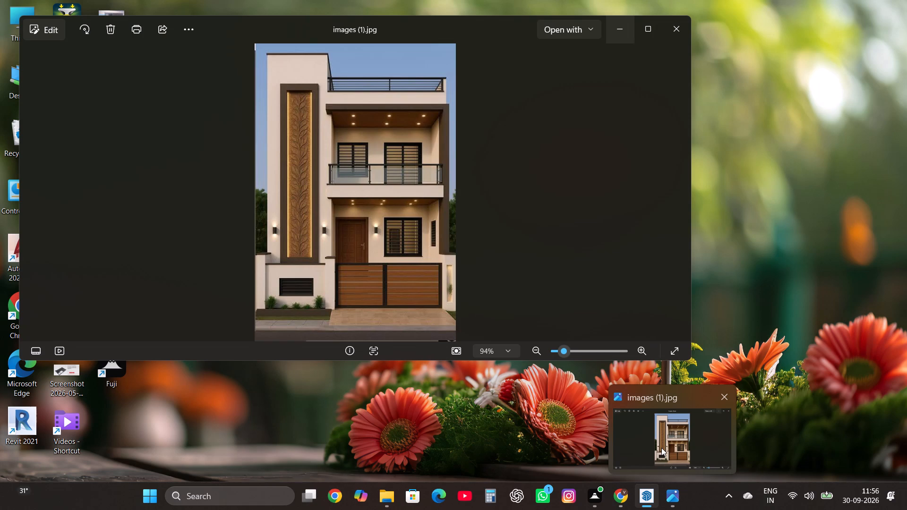
scroll(376, 250, "up", 2)
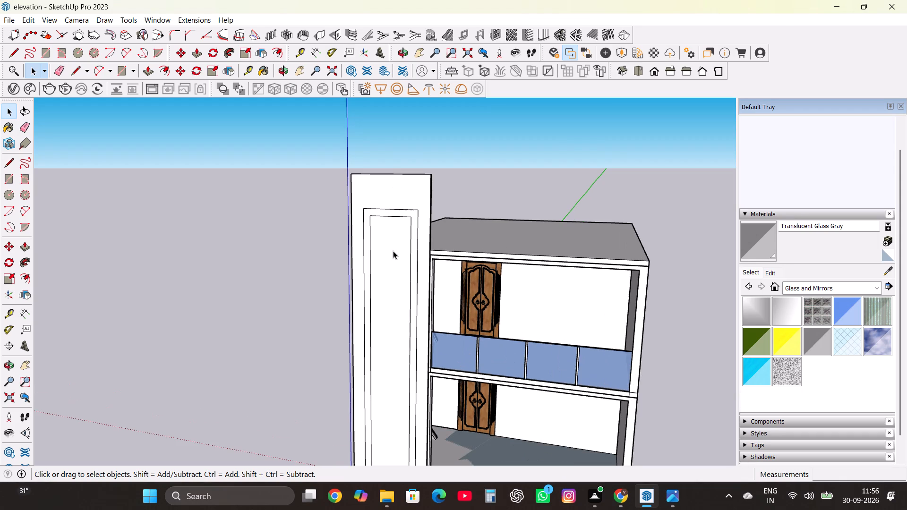
left_click(396, 251)
left_click(409, 213)
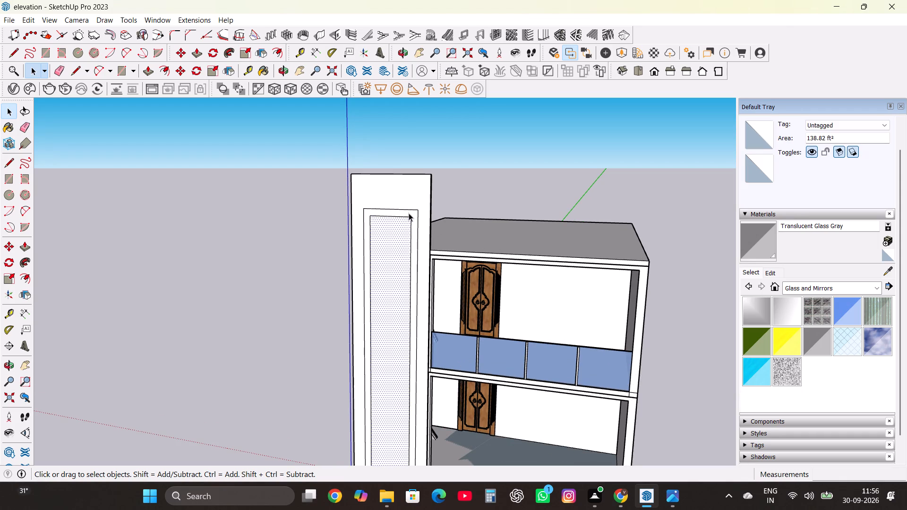
key("p")
left_click_drag(409, 213, 405, 213)
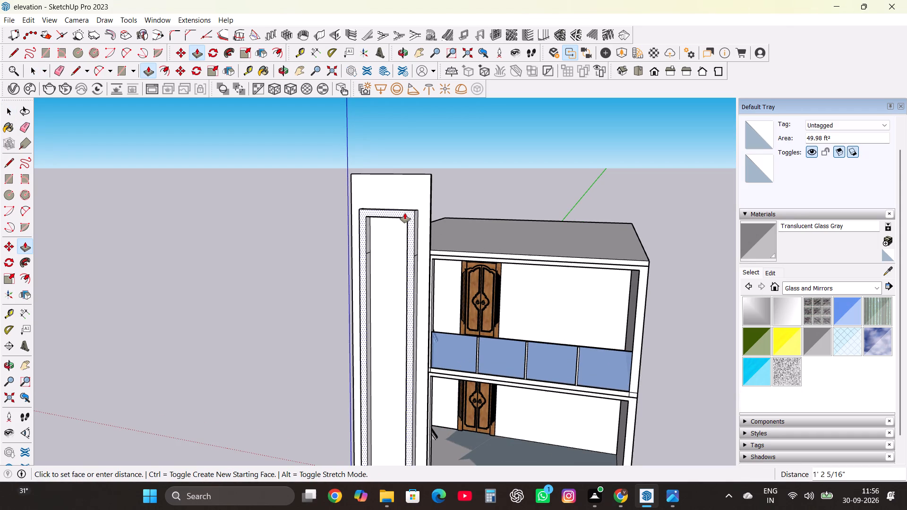
left_click_drag(405, 213, 404, 213)
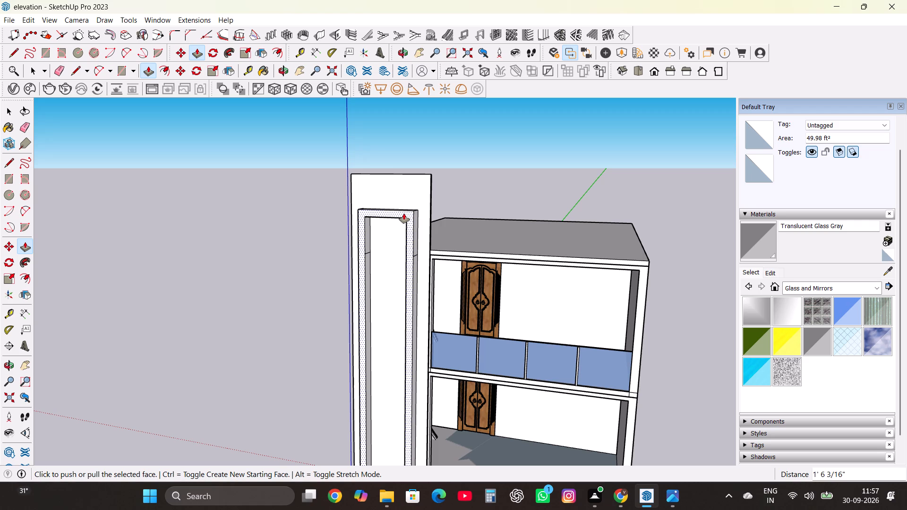
scroll(404, 213, "up", 1)
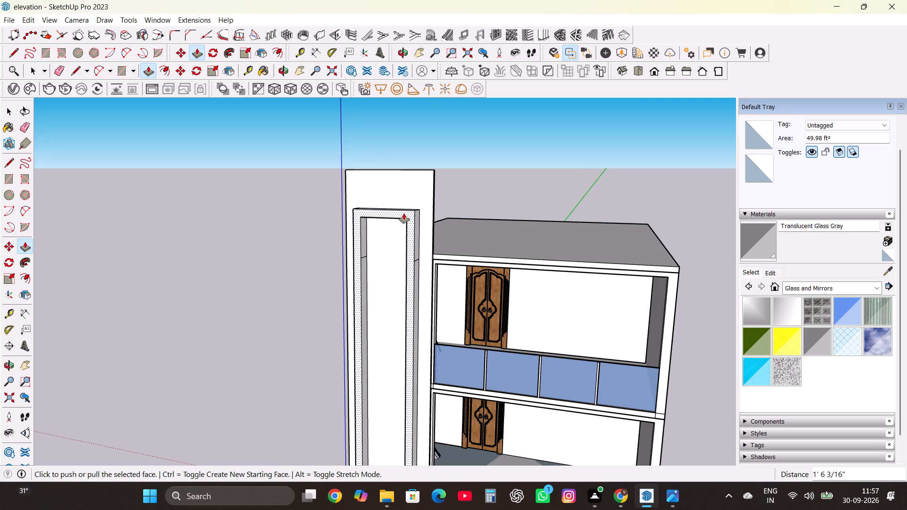
type("1'")
key("Return")
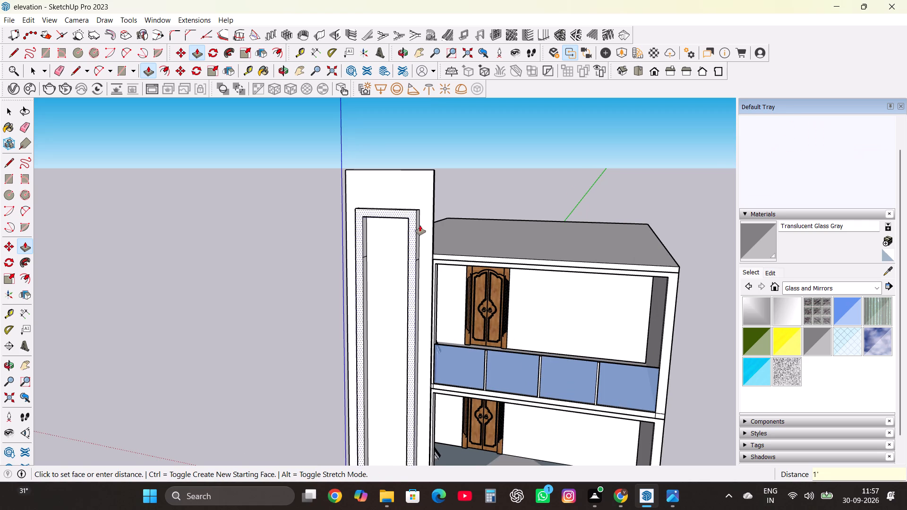
Compare the model with the reference photo and examine the flat roof and the tall wall's rear face above it.
scroll(433, 228, "down", 2)
middle_click_drag(409, 240, 492, 193)
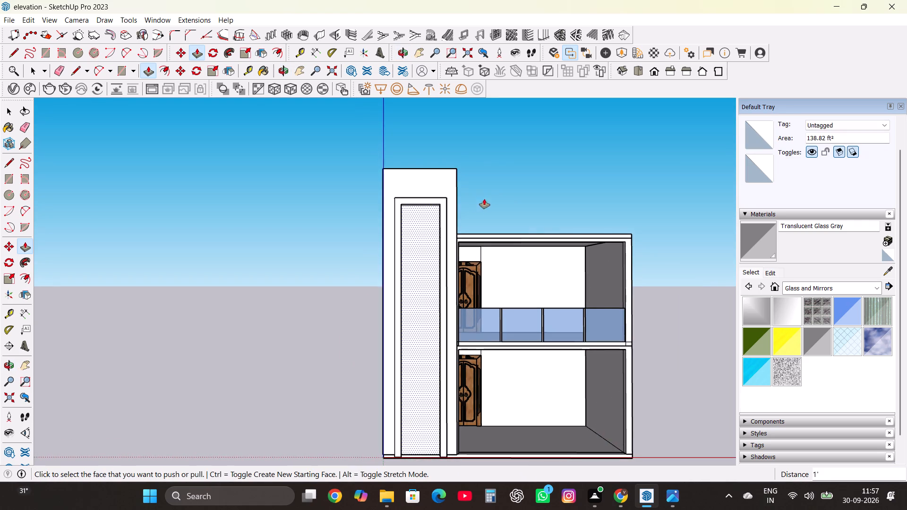
scroll(441, 234, "up", 2)
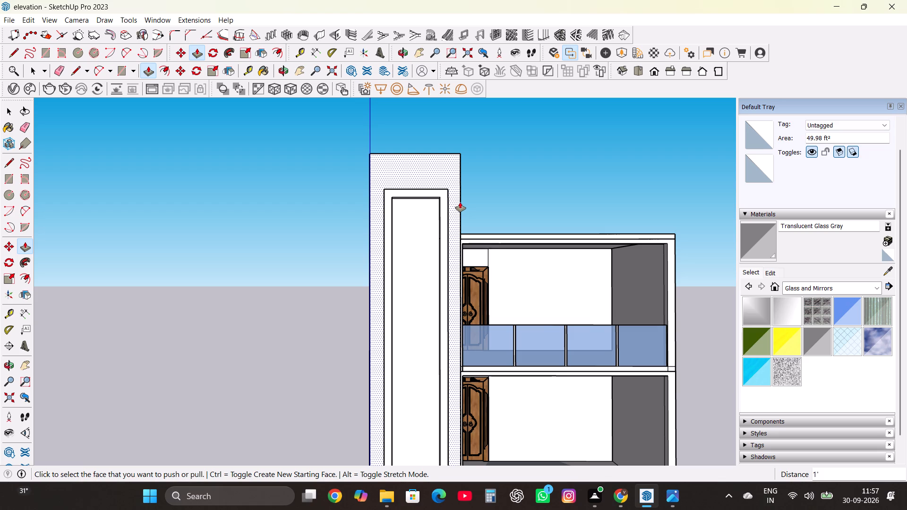
key("space")
key("space")
double_click(504, 161)
middle_click_drag(510, 184, 402, 263)
scroll(434, 181, "down", 5)
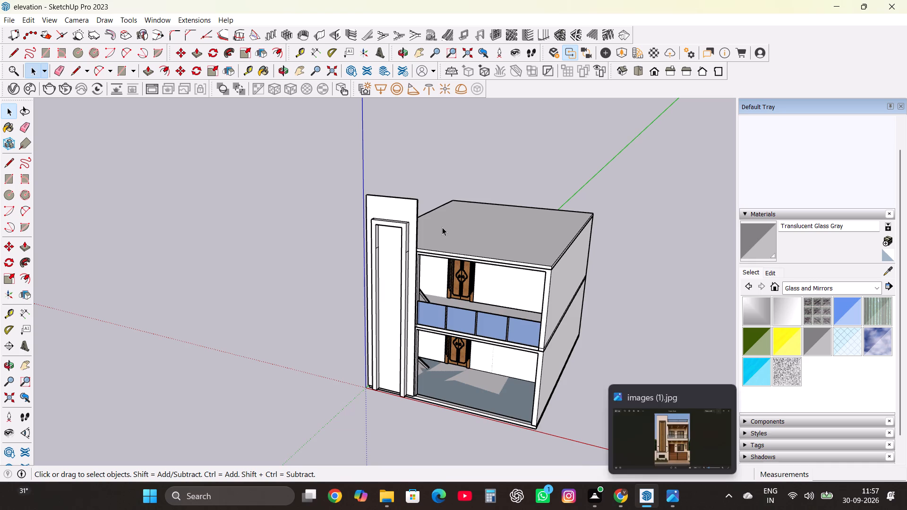
scroll(406, 213, "up", 4)
scroll(424, 205, "down", 2)
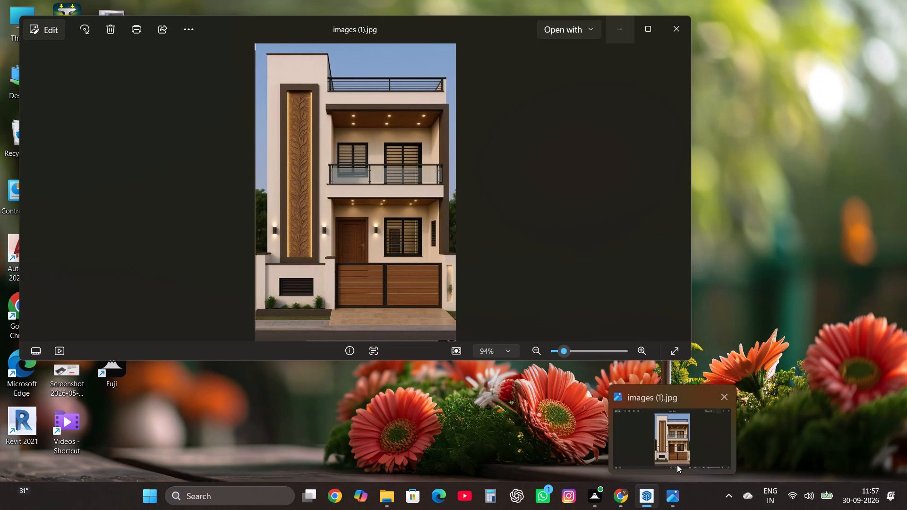
middle_click_drag(465, 247, 464, 249)
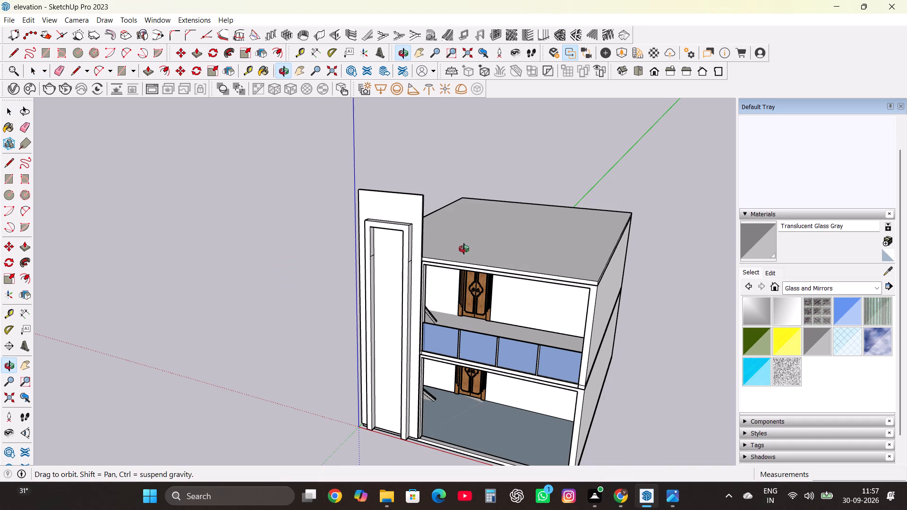
middle_click_drag(464, 249, 284, 288)
middle_click_drag(353, 292, 265, 279)
scroll(346, 234, "up", 4)
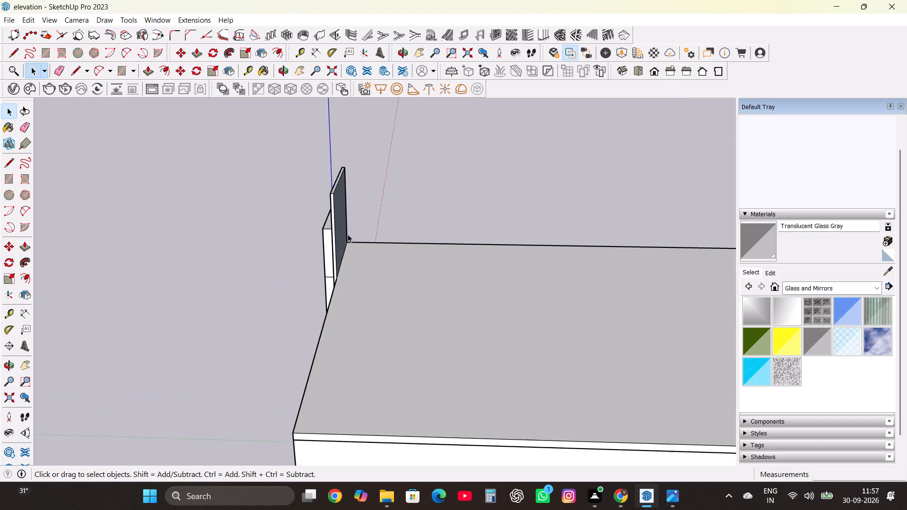
scroll(348, 234, "up", 7)
middle_click_drag(352, 298, 289, 272)
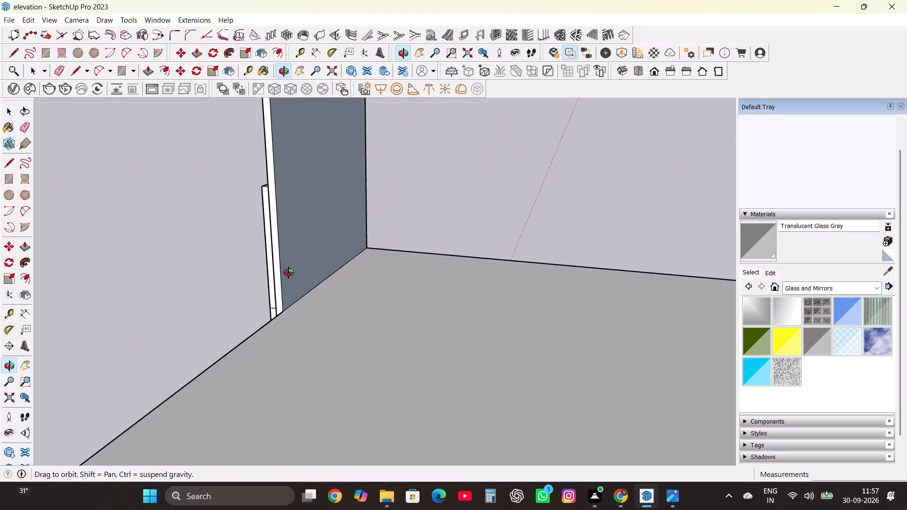
middle_click_drag(289, 272, 327, 323)
scroll(333, 317, "down", 3)
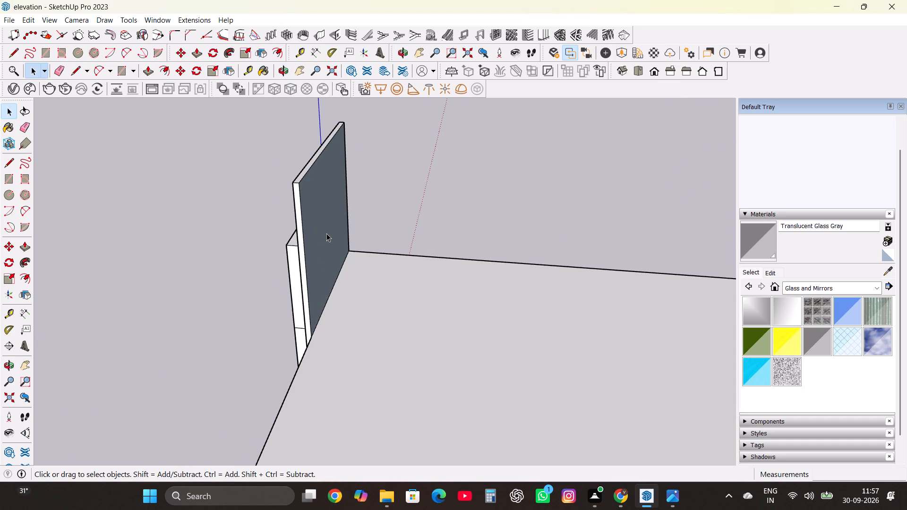
left_click(326, 233)
scroll(378, 226, "down", 13)
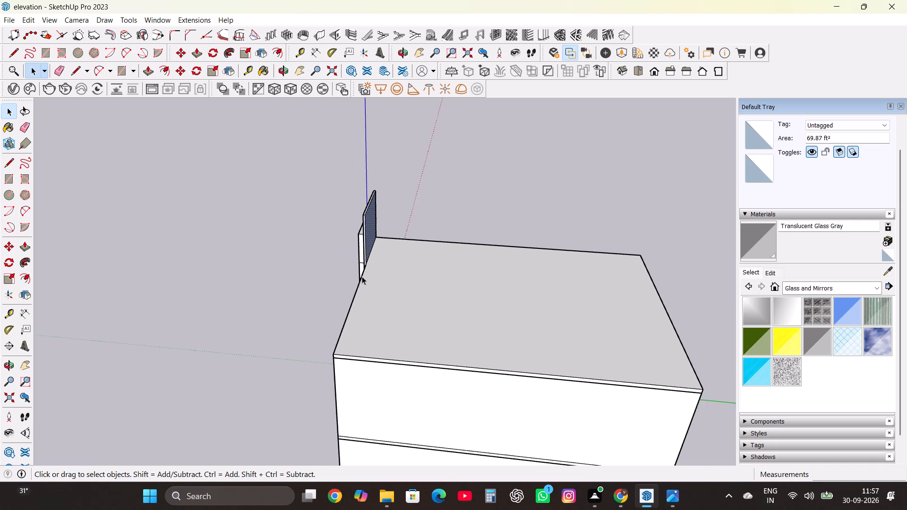
middle_click_drag(354, 282, 573, 229)
left_click(151, 335)
left_click(153, 331)
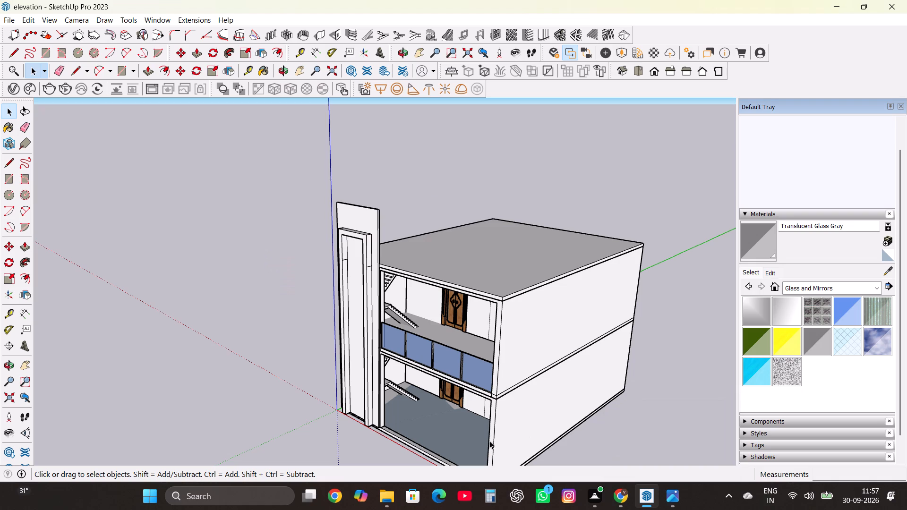
Draw a 4' vertical line upward from the roof slab's front outer corner, on the side away from the tall wall.
scroll(501, 273, "down", 2)
key("l")
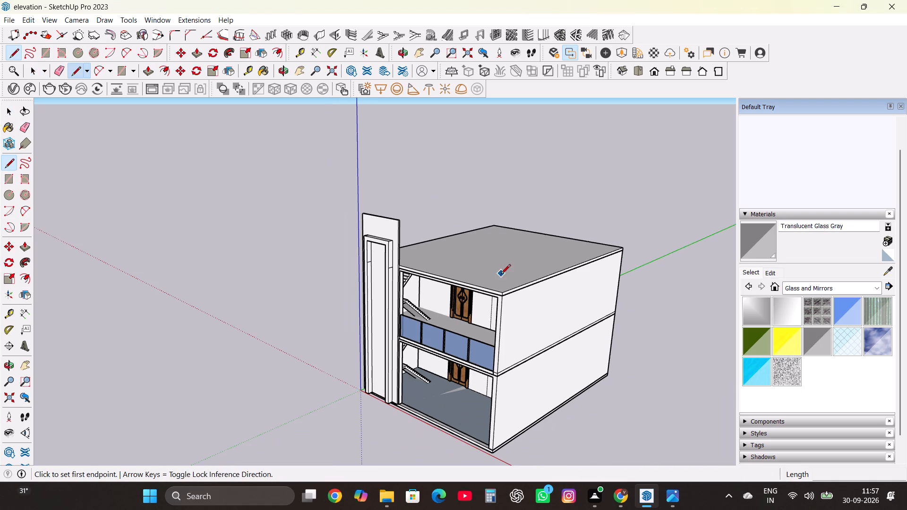
scroll(518, 302, "up", 14)
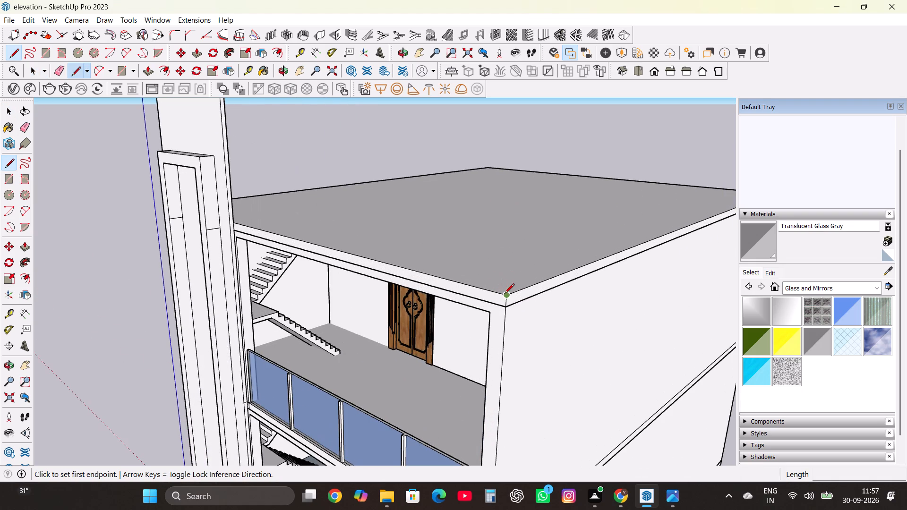
left_click(506, 297)
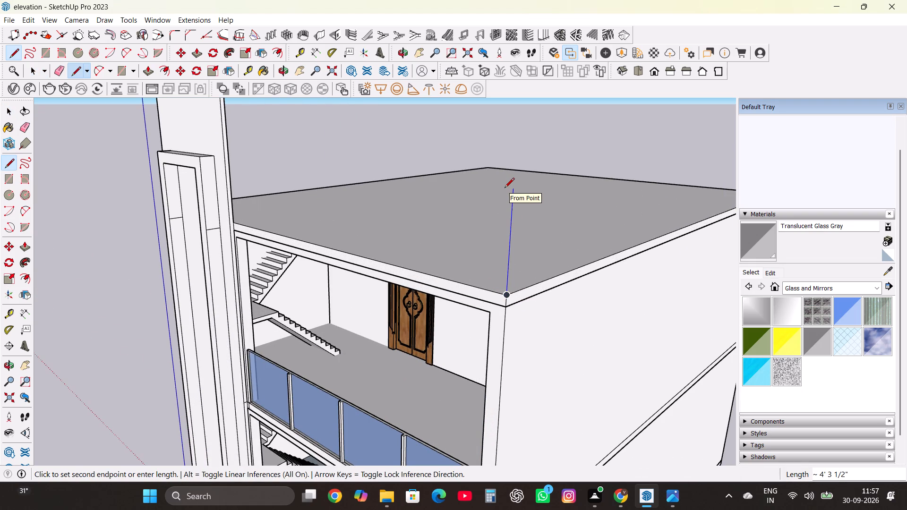
type("4'")
key("Return")
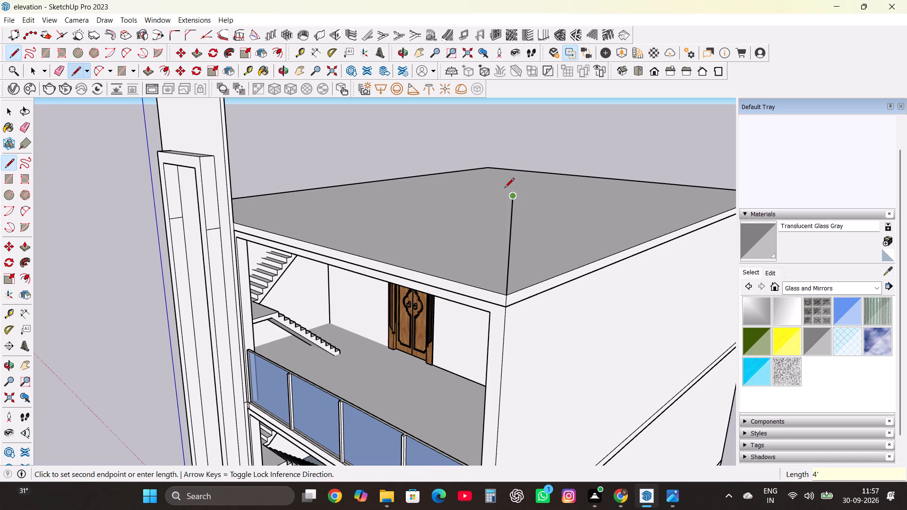
Draw the front parapet's top edge along the red axis, about 21' from the 4' vertical line to the tall wall.
scroll(358, 170, "down", 6)
middle_click_drag(382, 202, 480, 178)
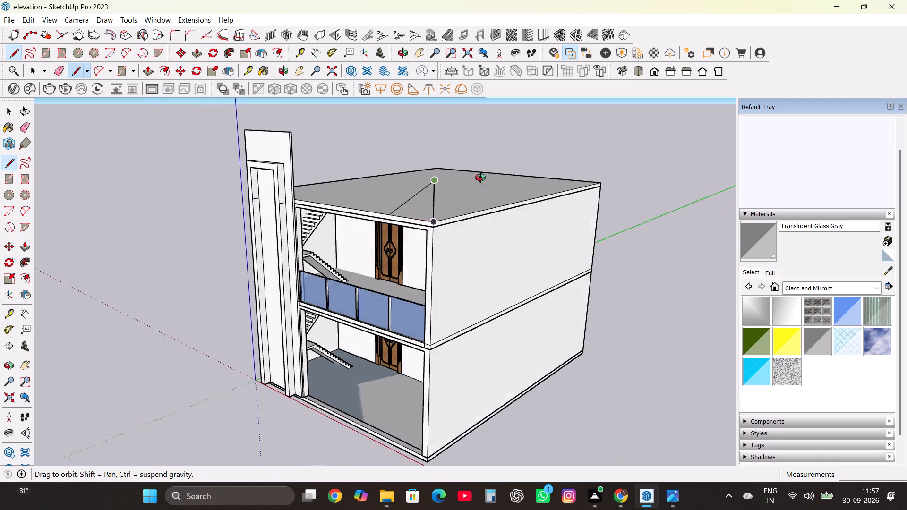
middle_click_drag(480, 178, 558, 149)
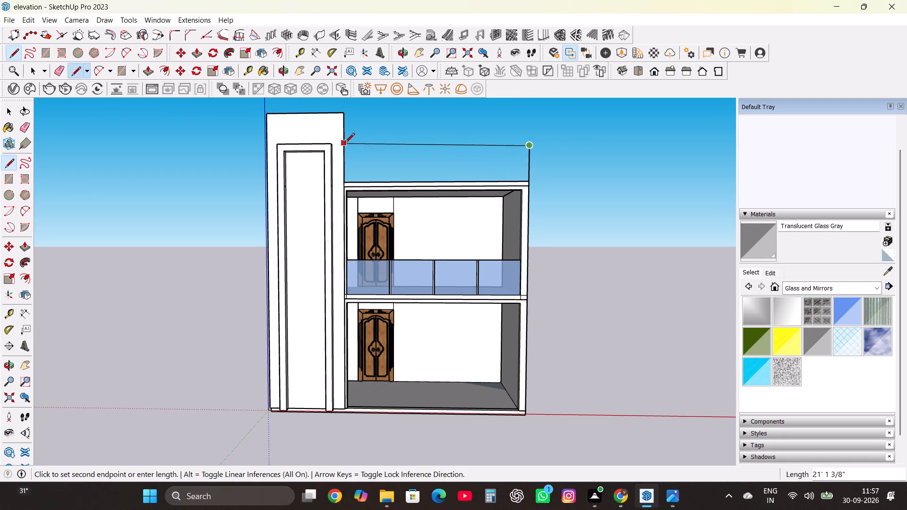
key("Left")
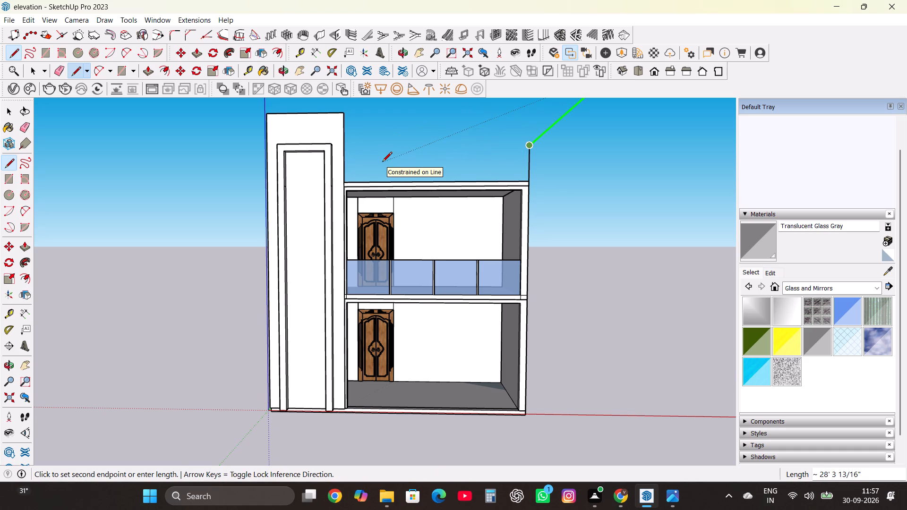
key("Up")
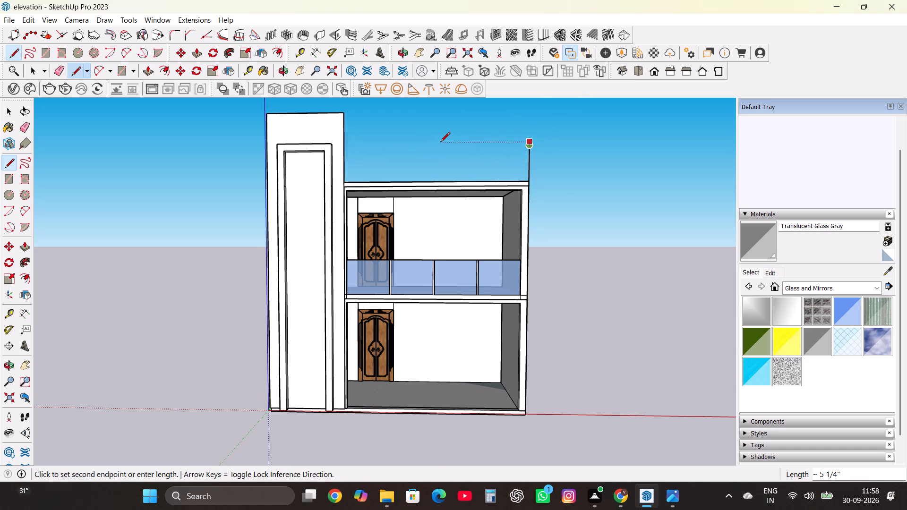
key("Right")
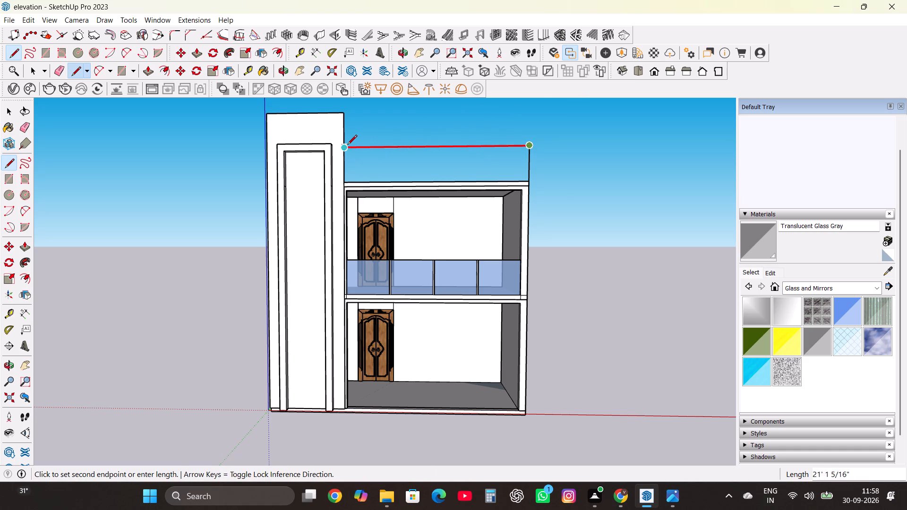
left_click(342, 146)
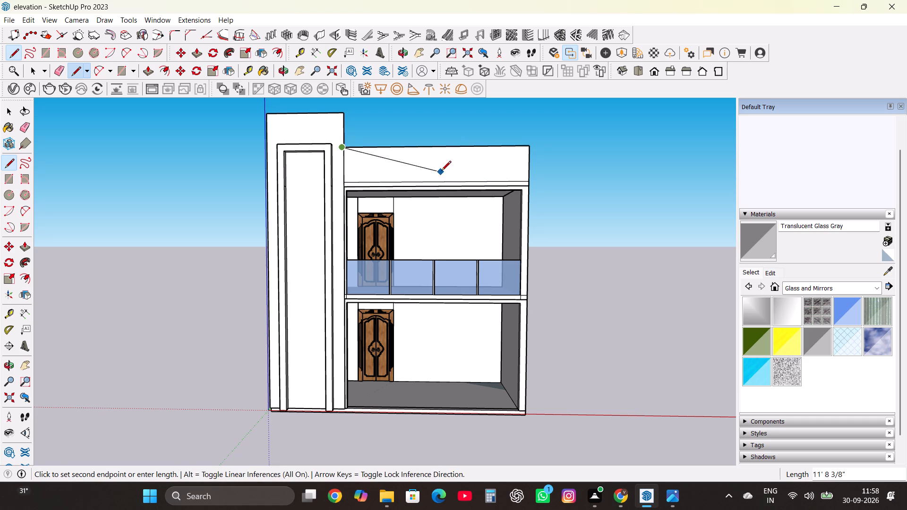
middle_click_drag(441, 171, 205, 304)
scroll(345, 231, "up", 3)
key("space")
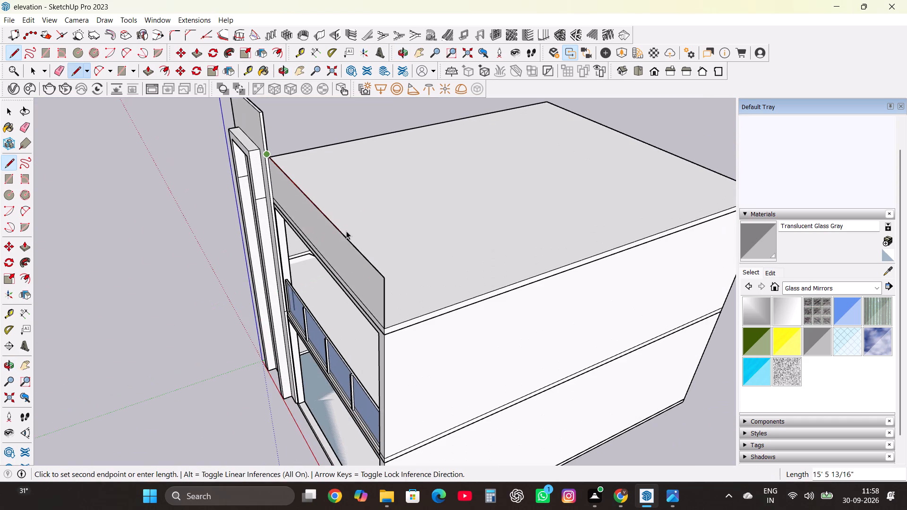
Outline the side parapet away from the tall wall with a 40' top edge and a 4' vertical to the roof's rear corner.
scroll(461, 283, "down", 3)
middle_click_drag(412, 314, 279, 260)
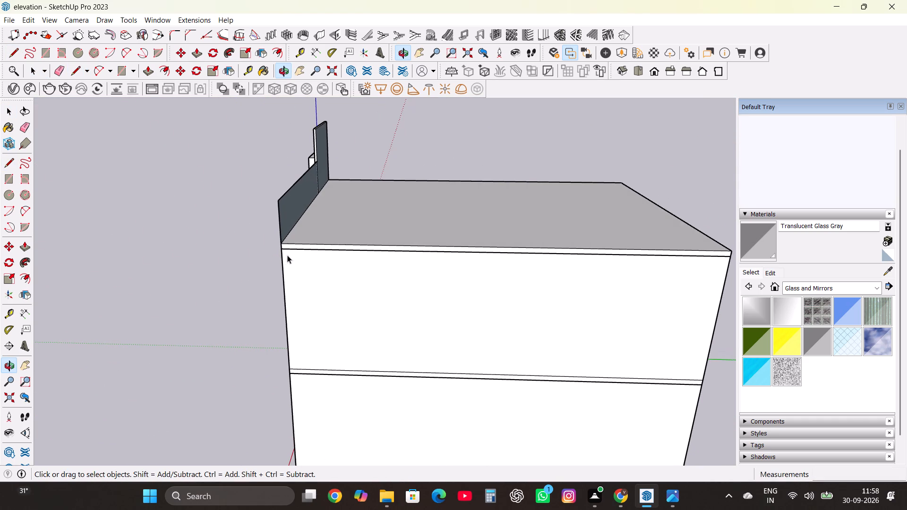
key("l")
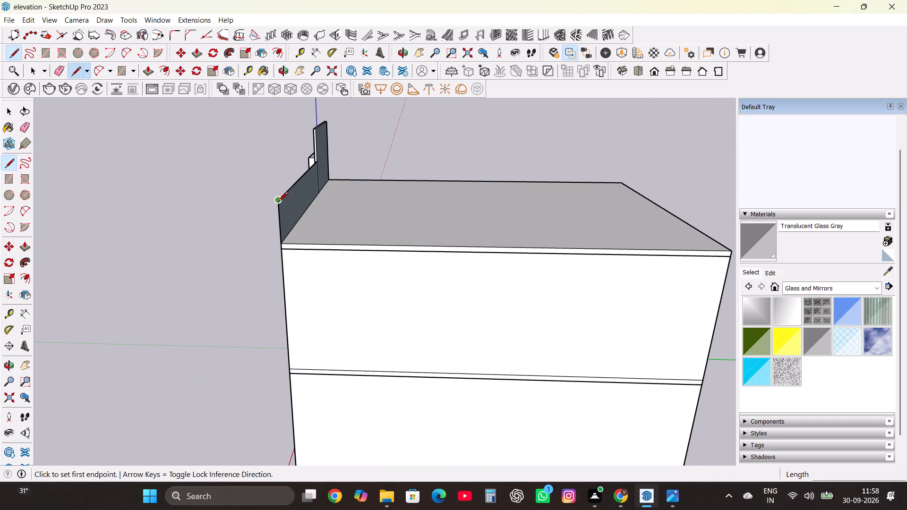
left_click(278, 203)
scroll(436, 231, "down", 3)
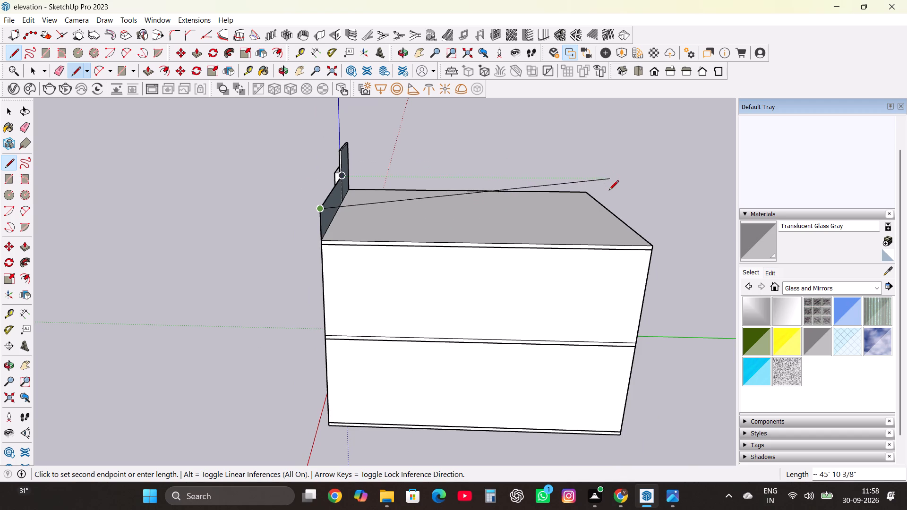
key("Right")
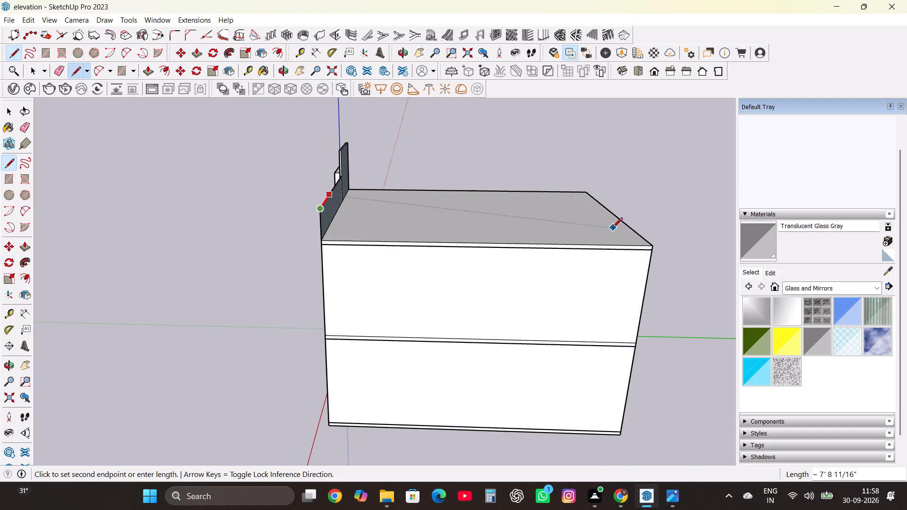
key("Left")
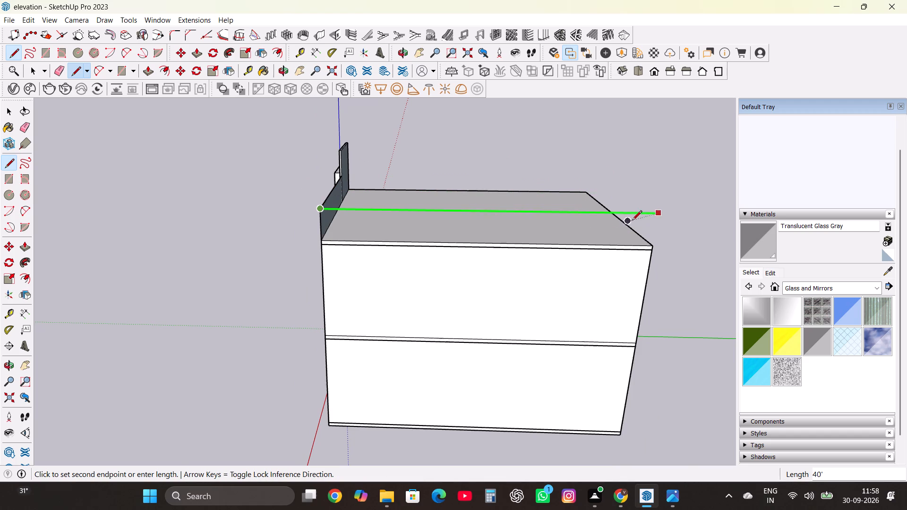
left_click(649, 247)
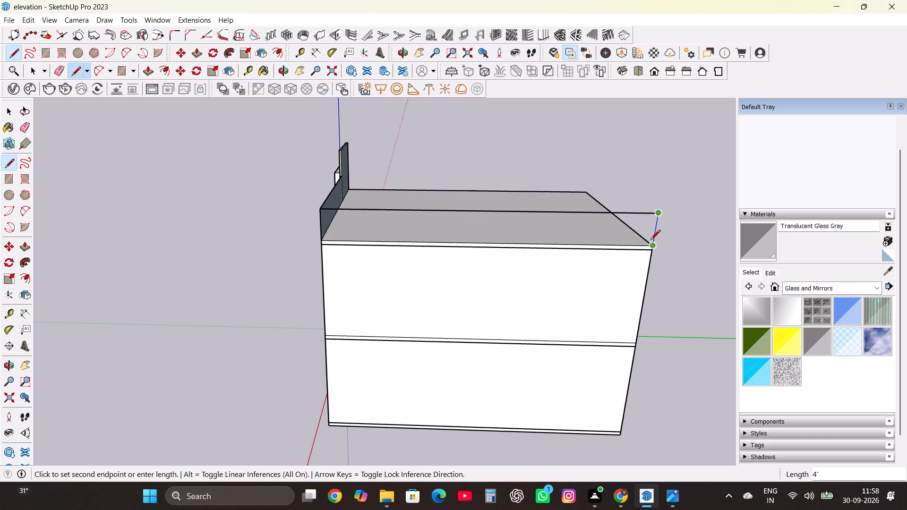
left_click(652, 246)
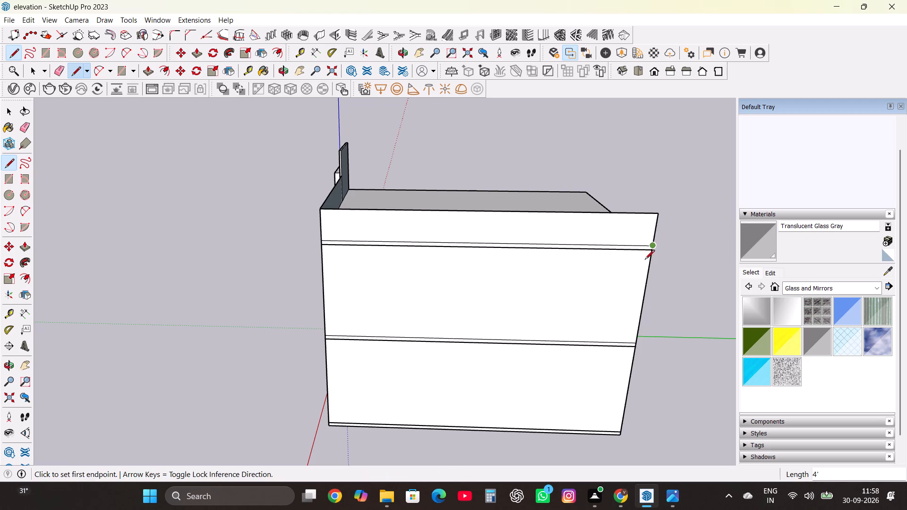
Outline the rear parapet with a top edge about 30' long and a 4' vertical down to the other rear roof corner.
scroll(604, 262, "down", 3)
middle_click_drag(547, 275, 725, 239)
middle_click_drag(502, 241, 567, 243)
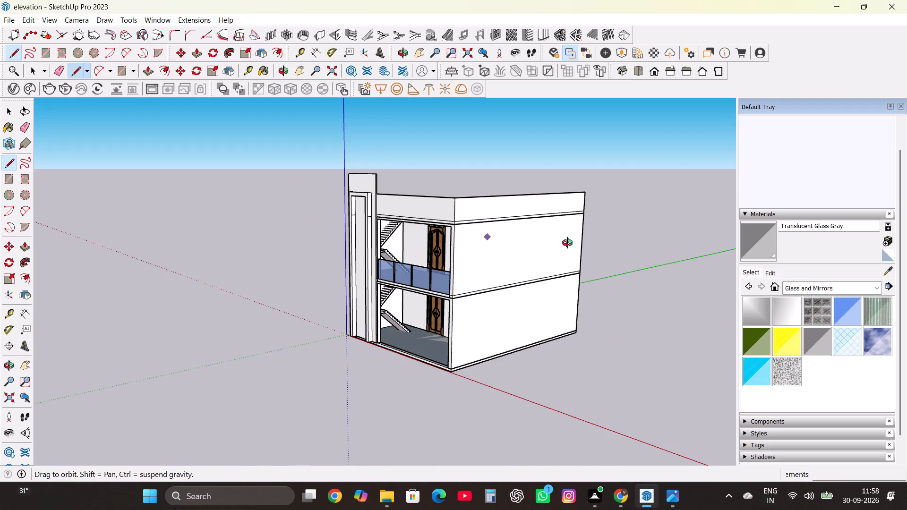
middle_click_drag(567, 243, 651, 214)
middle_click_drag(427, 238, 617, 236)
middle_click_drag(374, 229, 545, 253)
scroll(348, 211, "up", 2)
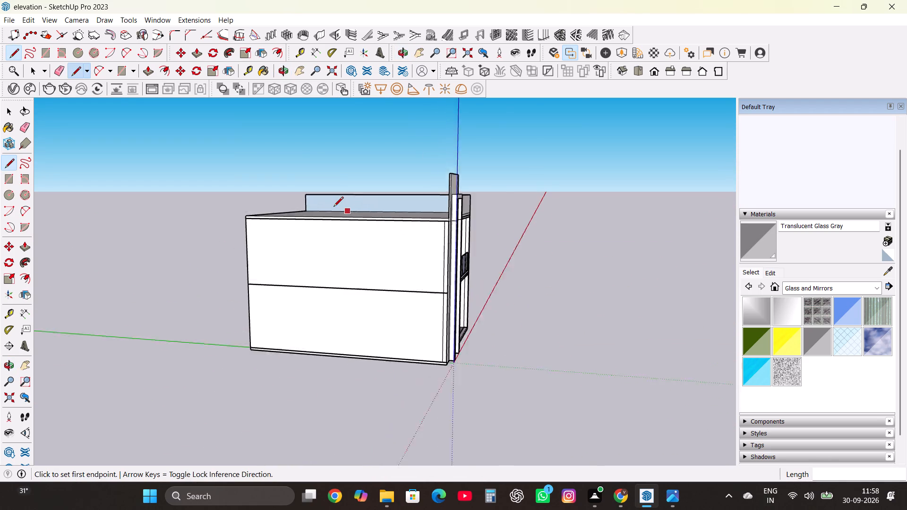
scroll(334, 207, "up", 1)
scroll(274, 212, "up", 3)
middle_click_drag(311, 229, 560, 226)
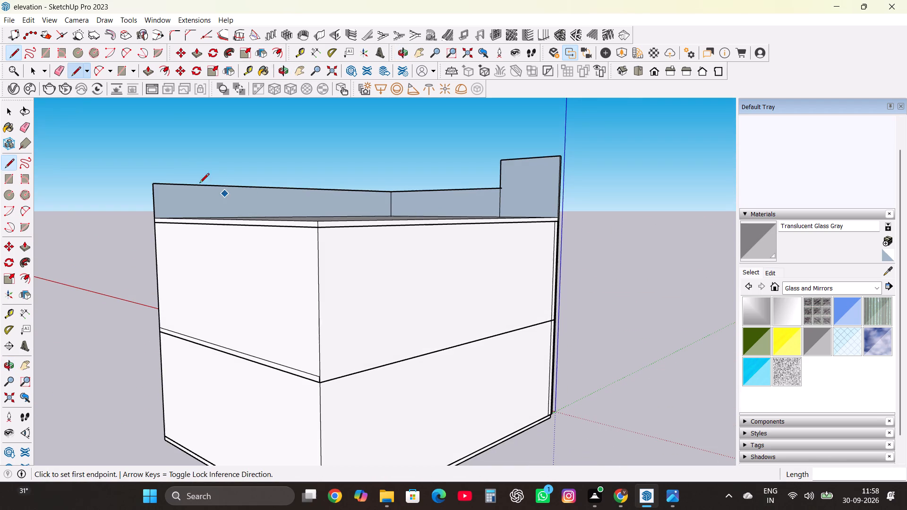
left_click(153, 181)
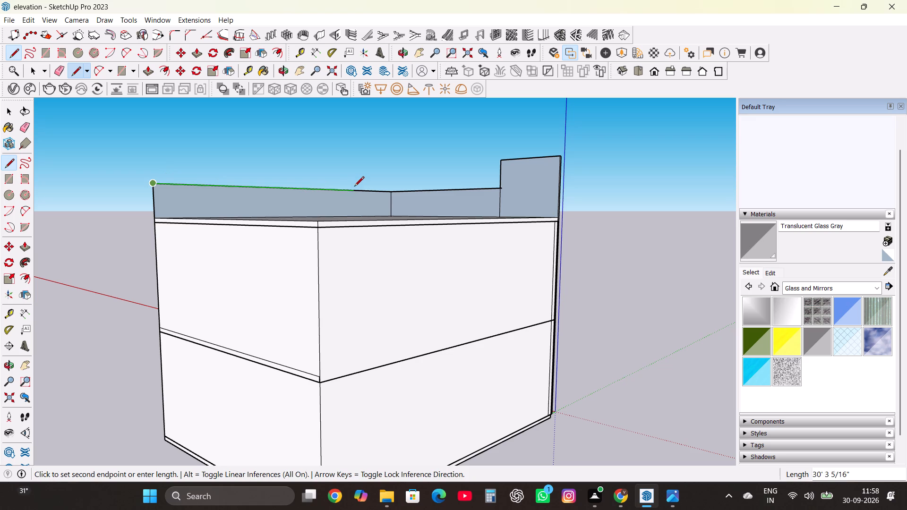
middle_click_drag(318, 221, 528, 267)
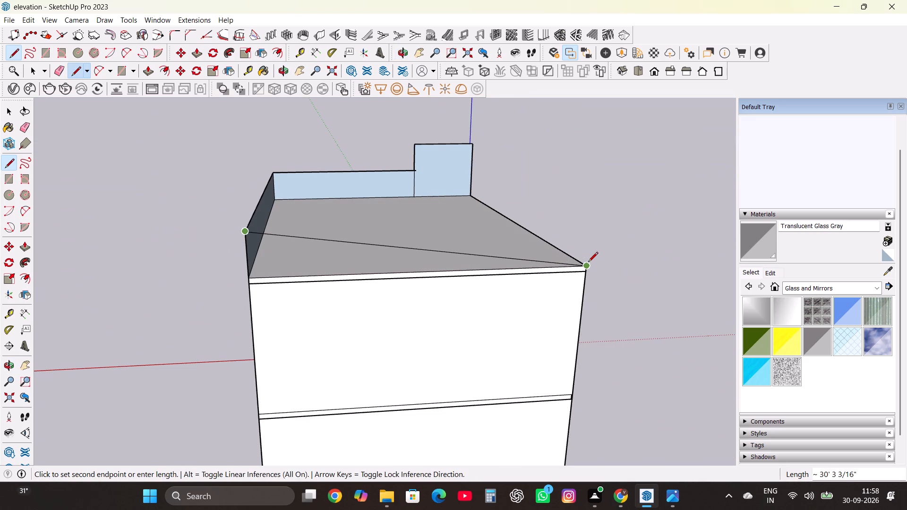
left_click(589, 222)
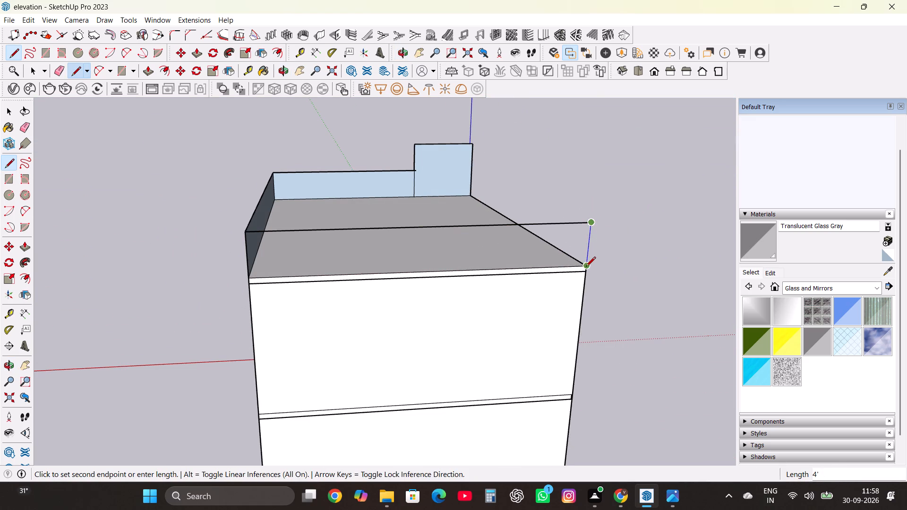
left_click(586, 267)
Close the remaining side parapet with a 40' top edge from the rear corner to the tall wall's edge.
middle_click_drag(586, 263, 346, 245)
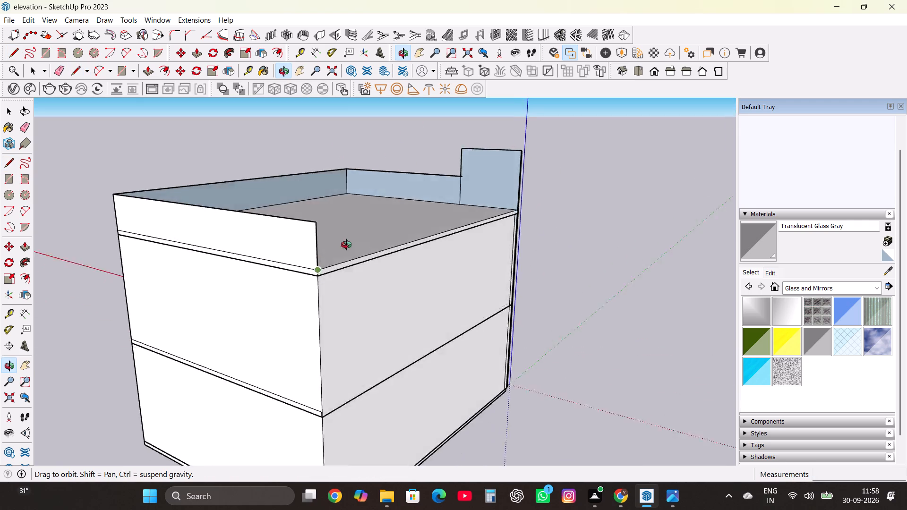
middle_click_drag(346, 245, 329, 251)
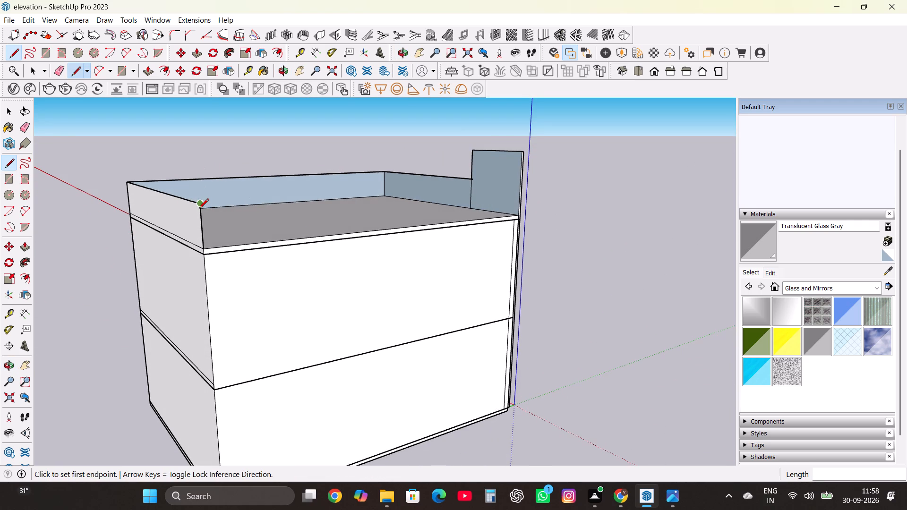
left_click(199, 208)
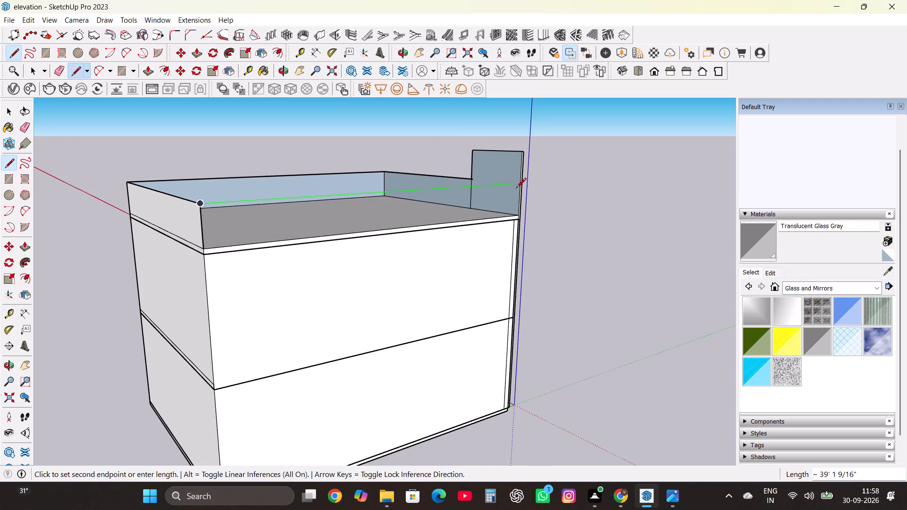
left_click(520, 187)
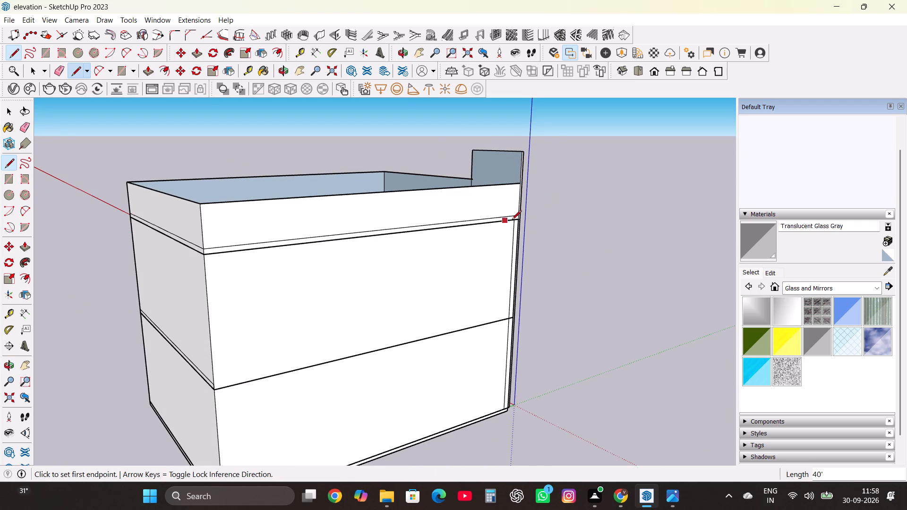
middle_click_drag(512, 221, 290, 234)
middle_click_drag(465, 198, 345, 211)
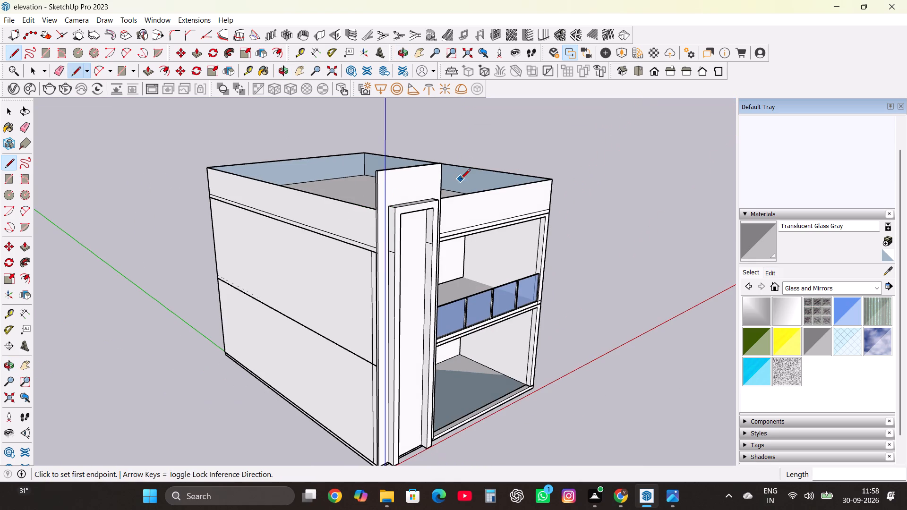
Push/Pull the inner face of the side parapet farthest from the tall wall inward by 4".
key("space")
left_click(463, 181)
middle_click_drag(511, 170, 445, 205)
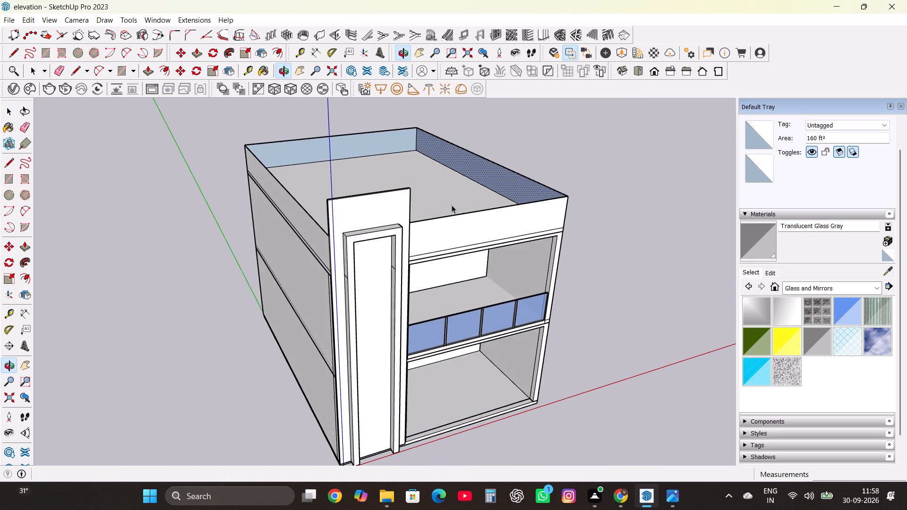
key("p")
left_click_drag(471, 191, 464, 191)
key("ctrl+z")
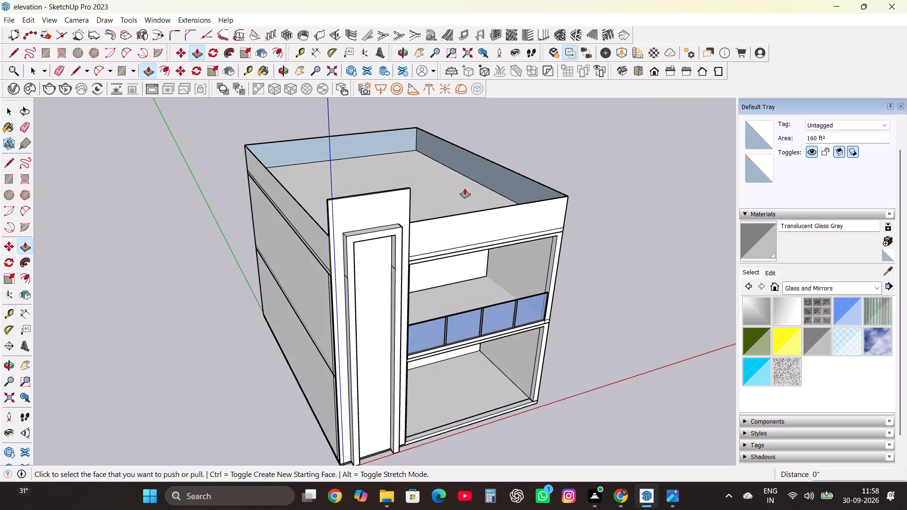
left_click_drag(488, 171, 483, 172)
type("4\"")
key("Return")
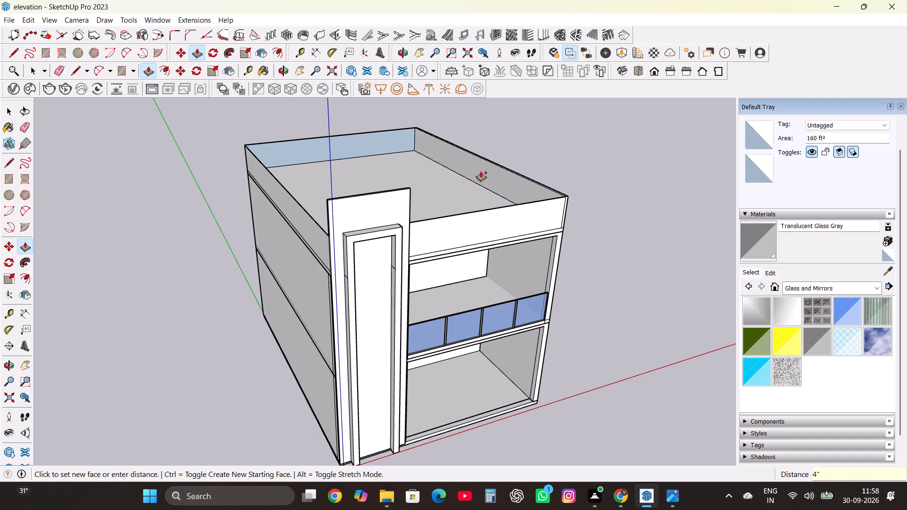
Apply the same 4" inward thickness to the rear parapet and to the side parapet adjoining the tall wall.
scroll(419, 140, "up", 3)
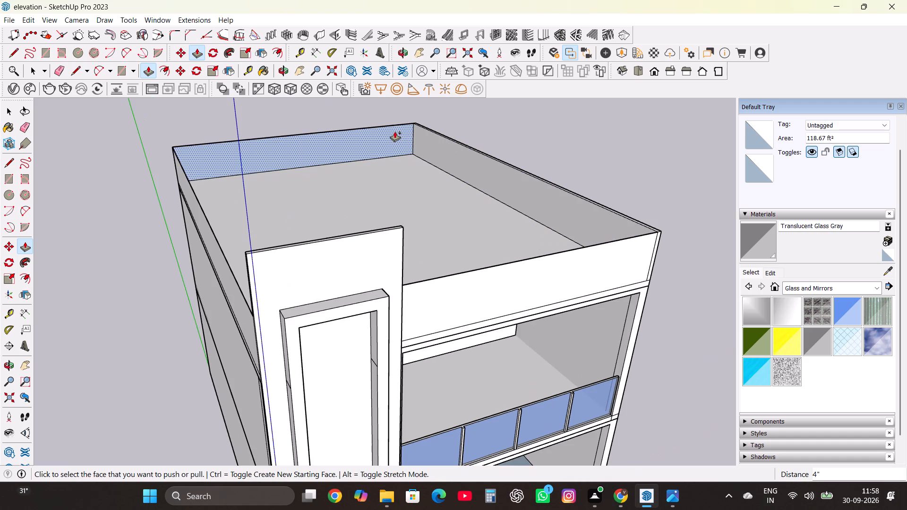
double_click(391, 132)
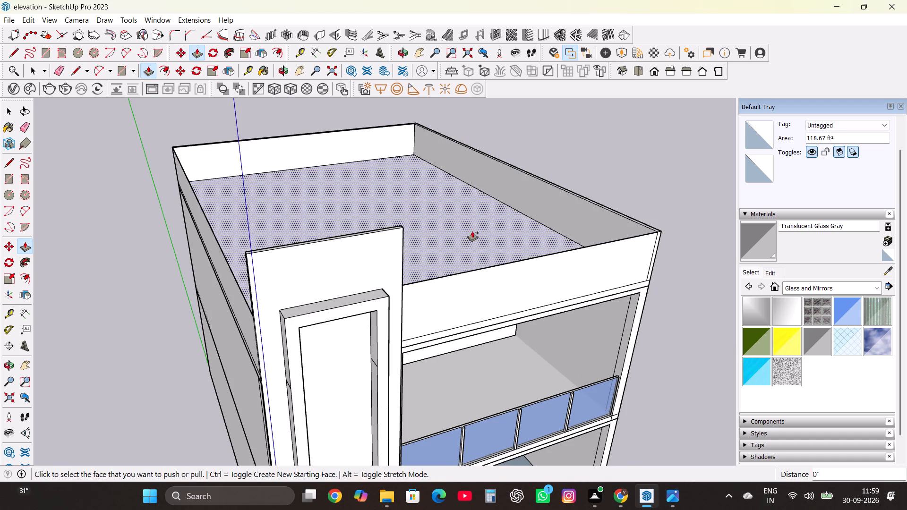
middle_click_drag(472, 231, 327, 234)
middle_click_drag(558, 188, 383, 219)
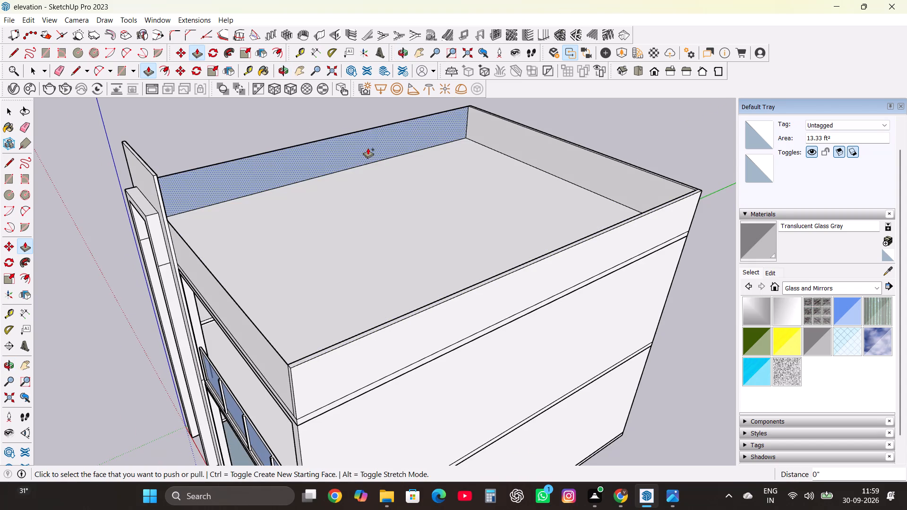
double_click(368, 148)
Apply the same 4" thickness to the front parapet's inner face and the tall wall's rear face above the roof.
middle_click_drag(453, 232, 273, 271)
middle_click_drag(449, 269, 340, 272)
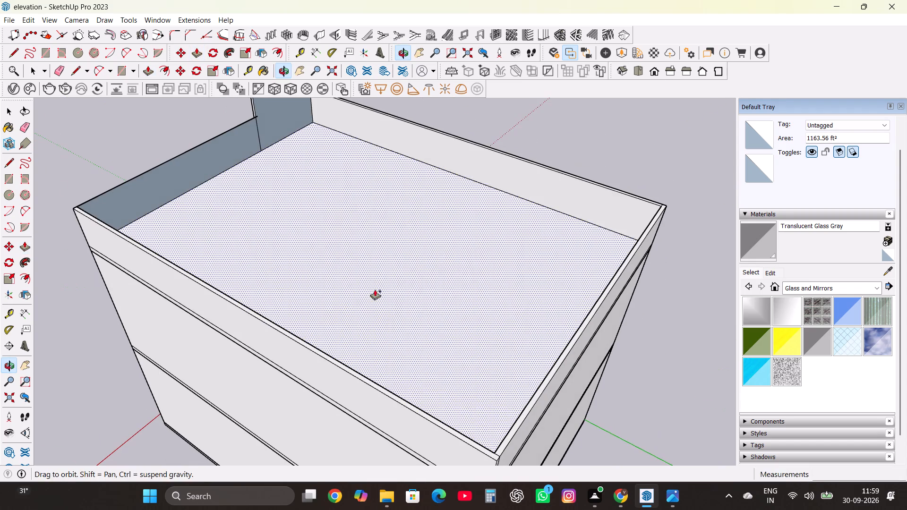
double_click(238, 138)
double_click(284, 123)
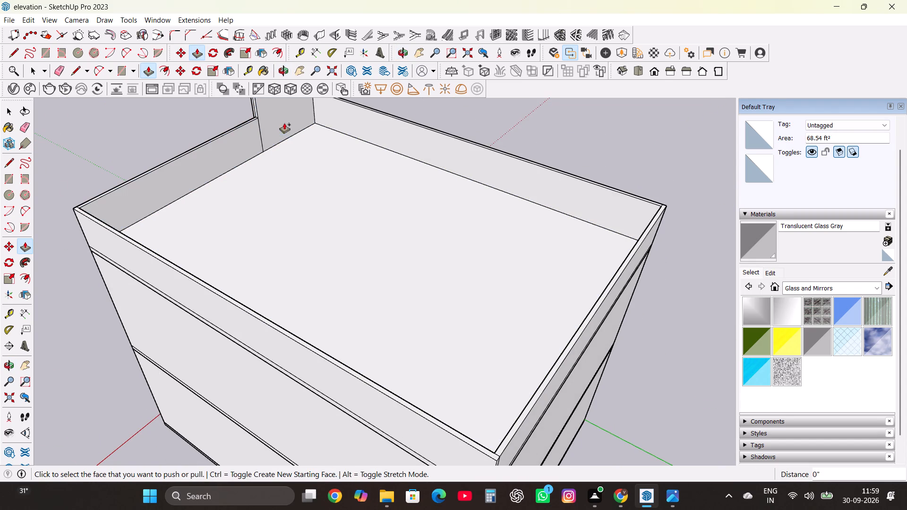
scroll(414, 236, "down", 3)
middle_click_drag(327, 205, 530, 200)
key("space")
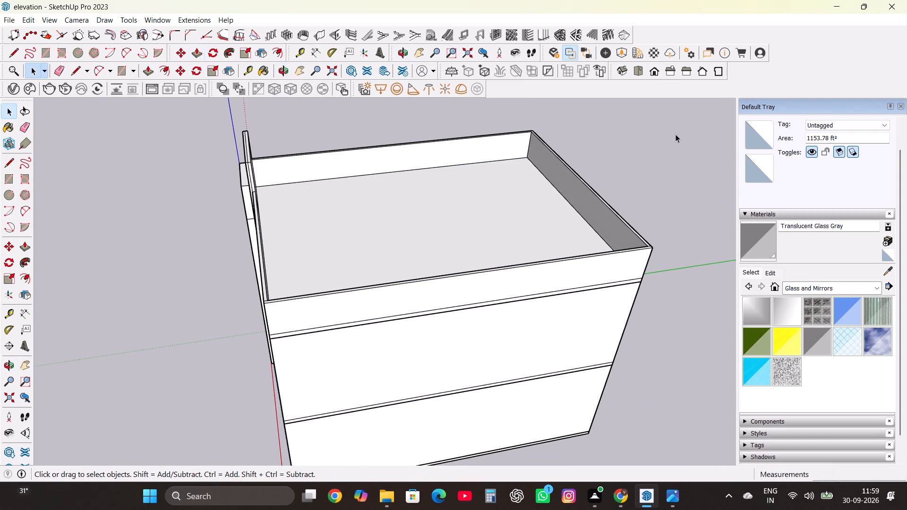
double_click(648, 150)
middle_click_drag(418, 279, 585, 219)
middle_click_drag(321, 233, 489, 187)
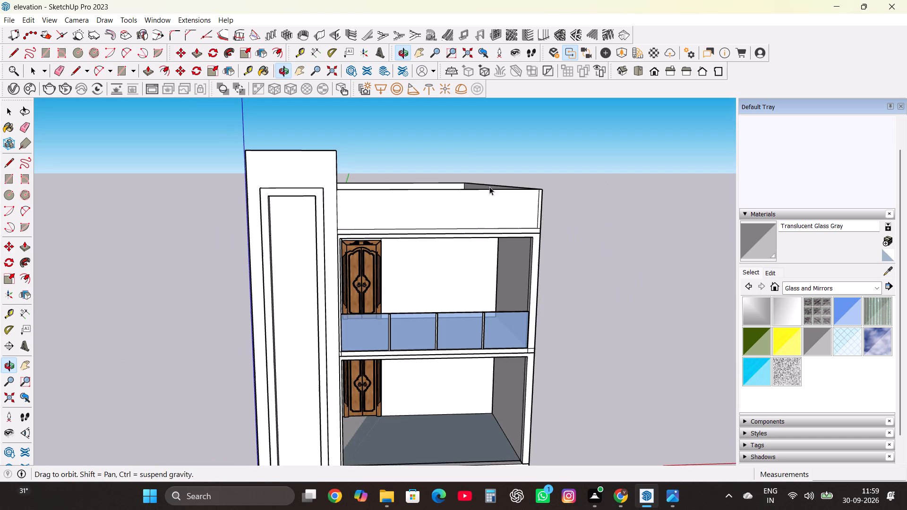
Compare the house front with the reference photo and examine the base of the tall wall and ground-floor opening.
scroll(436, 247, "up", 2)
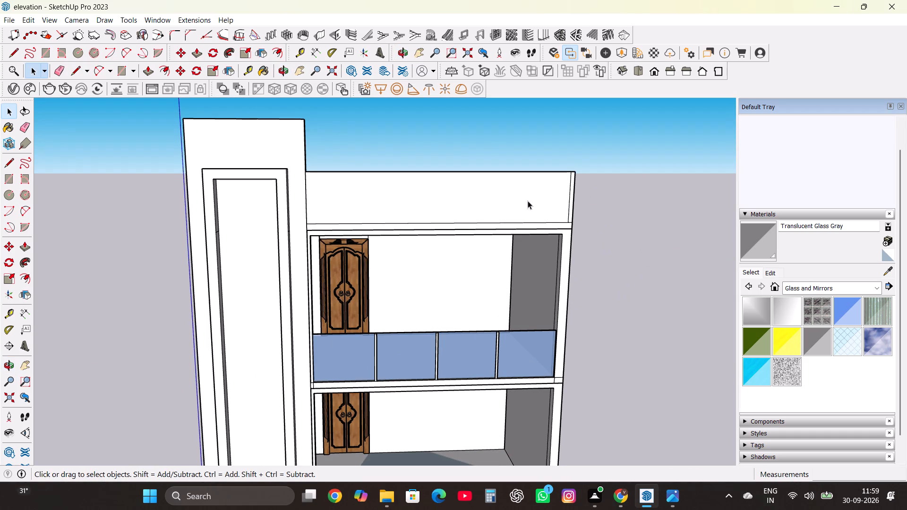
scroll(464, 195, "down", 11)
middle_click_drag(508, 267, 376, 244)
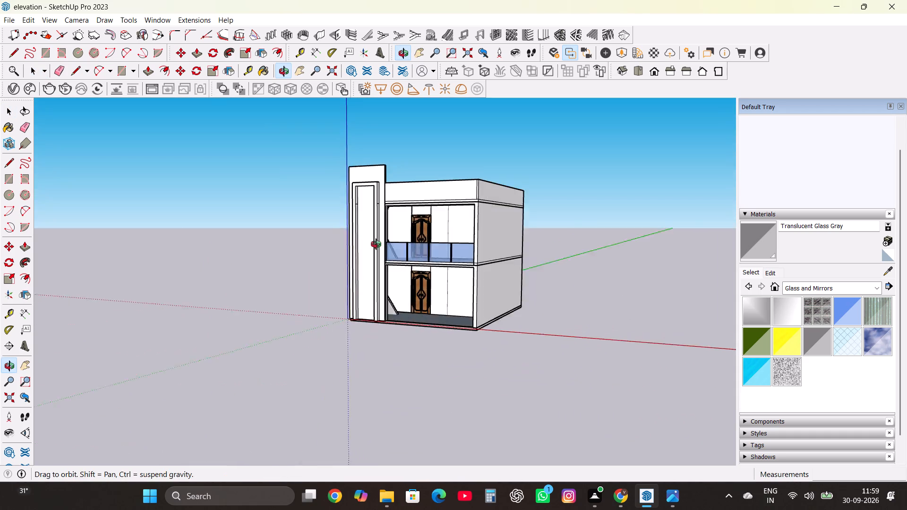
middle_click_drag(376, 244, 443, 263)
middle_click(444, 263)
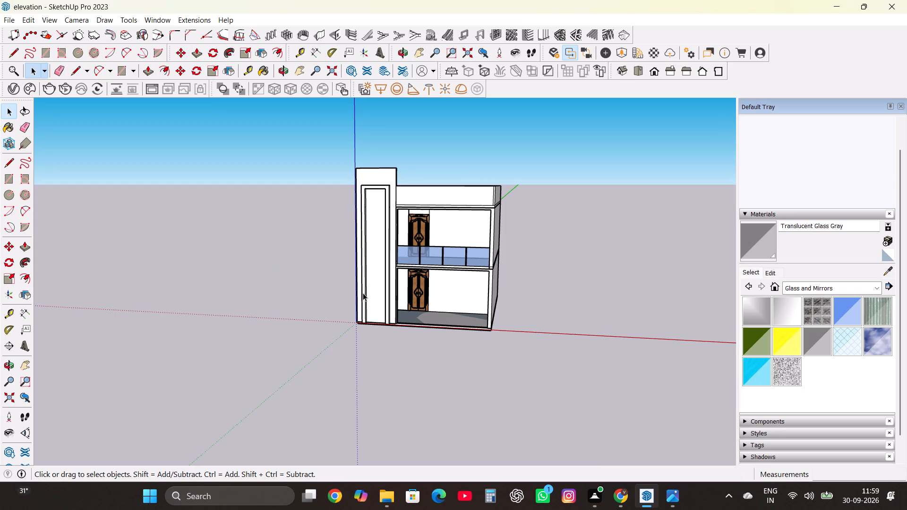
scroll(362, 293, "up", 1)
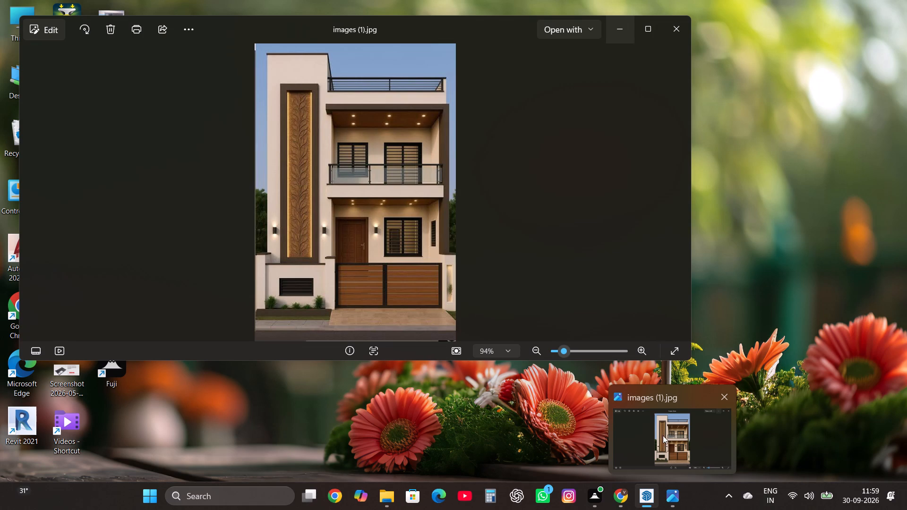
scroll(390, 307, "up", 8)
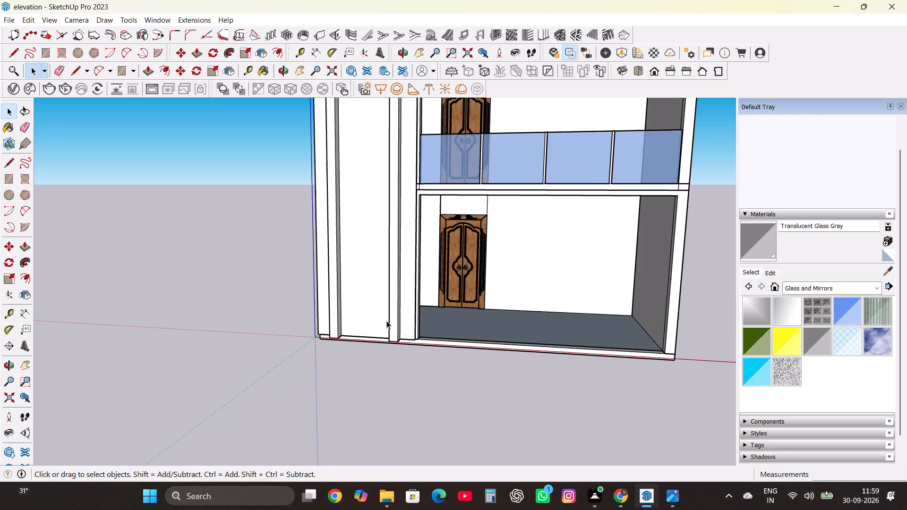
scroll(386, 321, "up", 3)
scroll(493, 321, "down", 1)
scroll(447, 322, "down", 4)
middle_click_drag(426, 332, 489, 313)
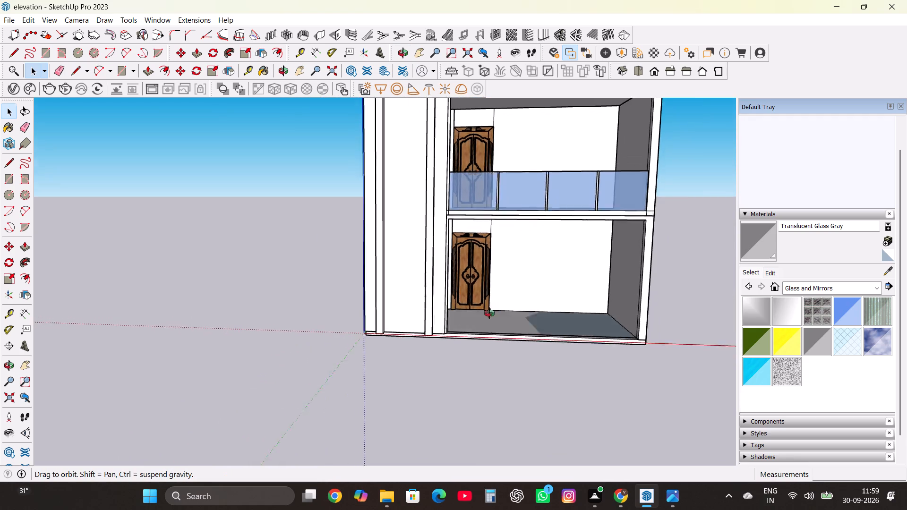
middle_click_drag(489, 313, 501, 347)
scroll(445, 310, "up", 5)
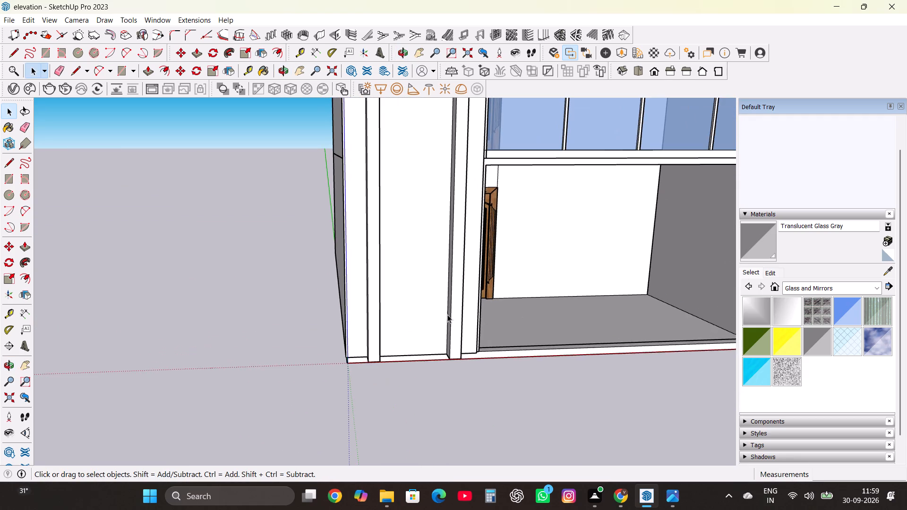
scroll(450, 328, "down", 6)
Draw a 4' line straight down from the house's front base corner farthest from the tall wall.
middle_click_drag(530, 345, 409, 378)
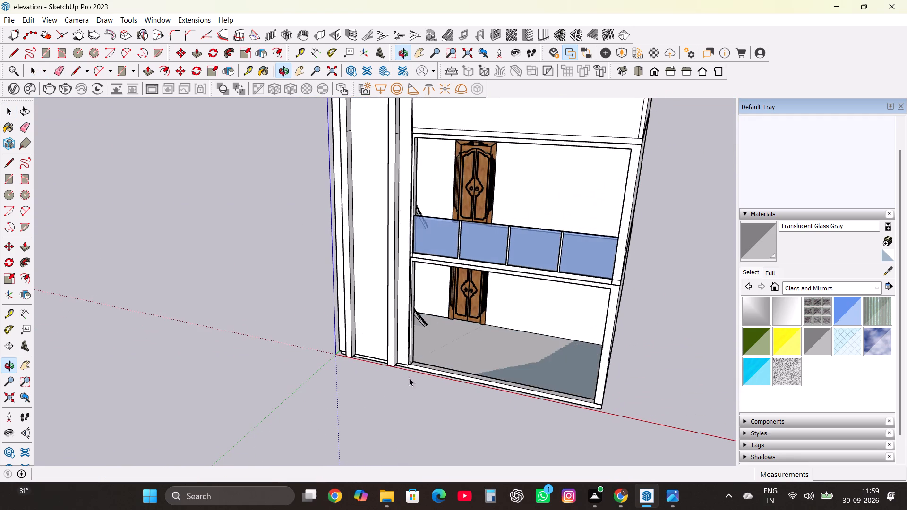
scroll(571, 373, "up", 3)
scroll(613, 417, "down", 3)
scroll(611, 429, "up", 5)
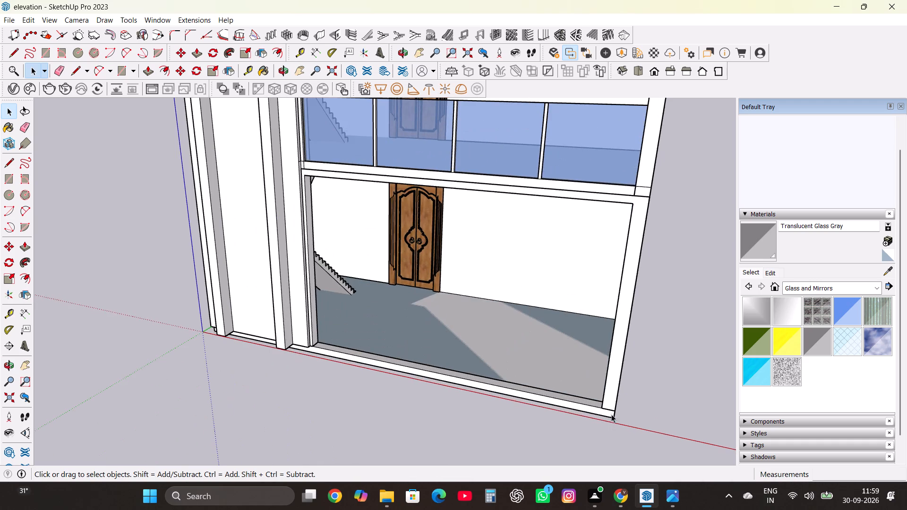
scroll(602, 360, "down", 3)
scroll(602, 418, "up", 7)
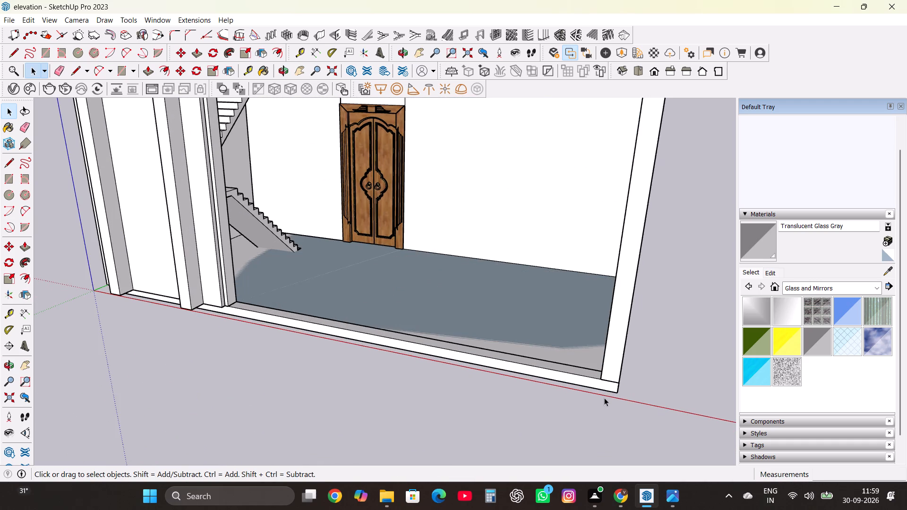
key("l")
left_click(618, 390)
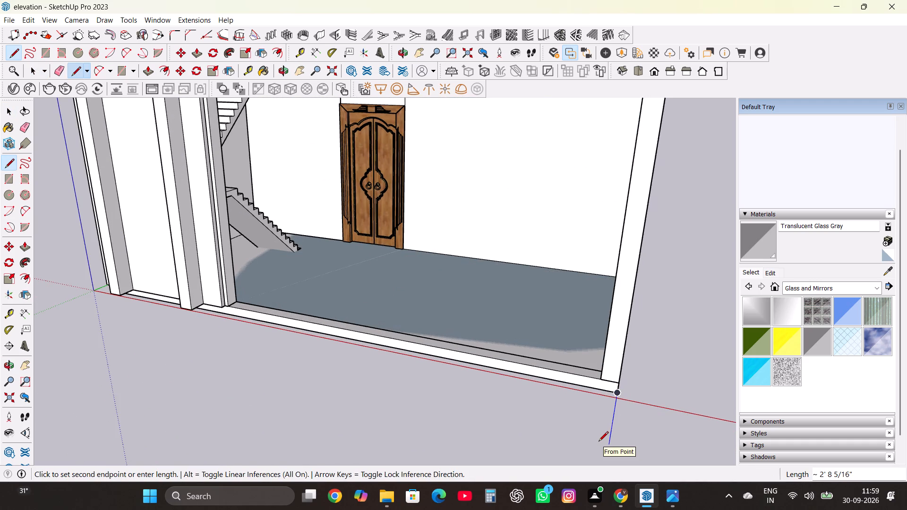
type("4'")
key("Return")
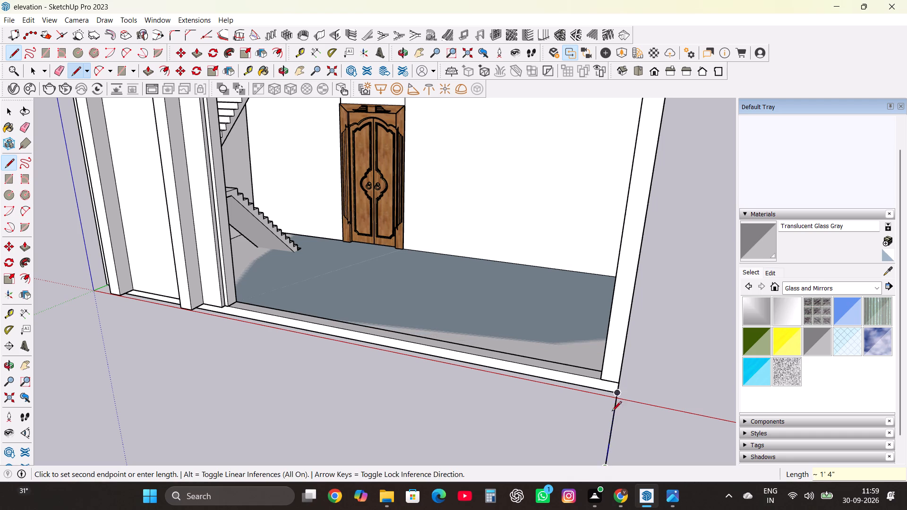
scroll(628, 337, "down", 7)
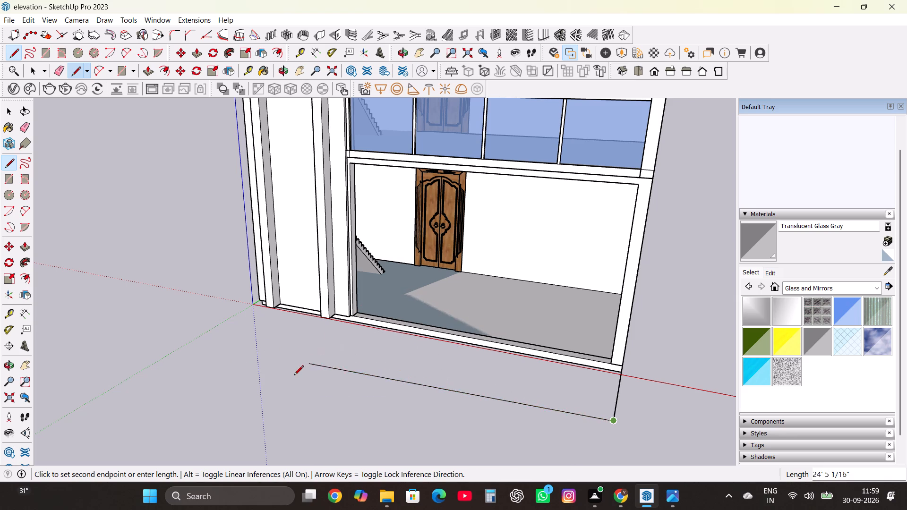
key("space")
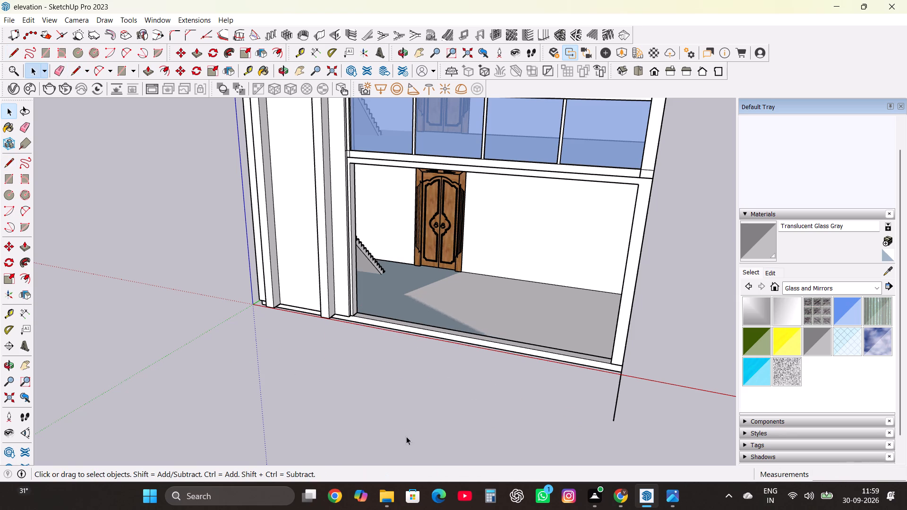
Draw a 4' line outward from the house front, starting where the tall wall meets the ground-floor opening's base.
key("l")
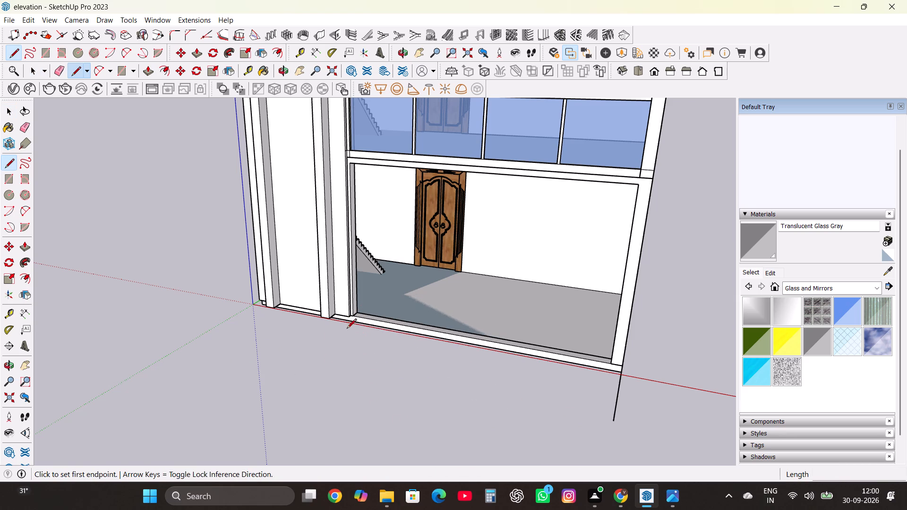
scroll(344, 324, "up", 5)
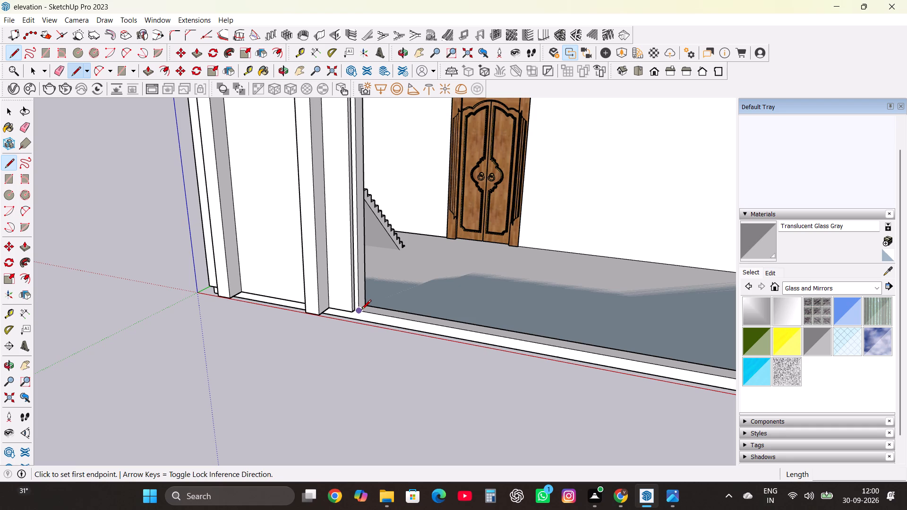
left_click(361, 310)
scroll(310, 355, "down", 2)
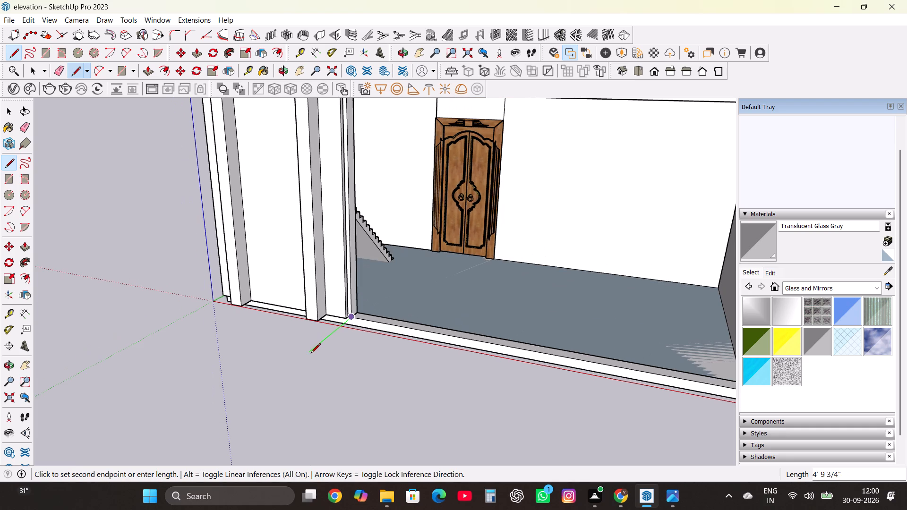
type("4'")
key("Return")
Continue the outline parallel to the house front for about 20' 11", level with the far front base corner.
scroll(311, 352, "down", 3)
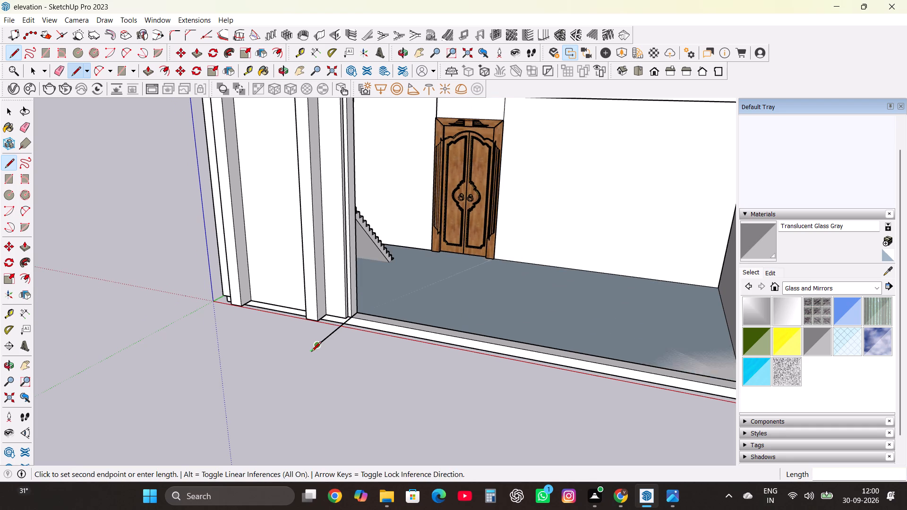
scroll(311, 352, "down", 6)
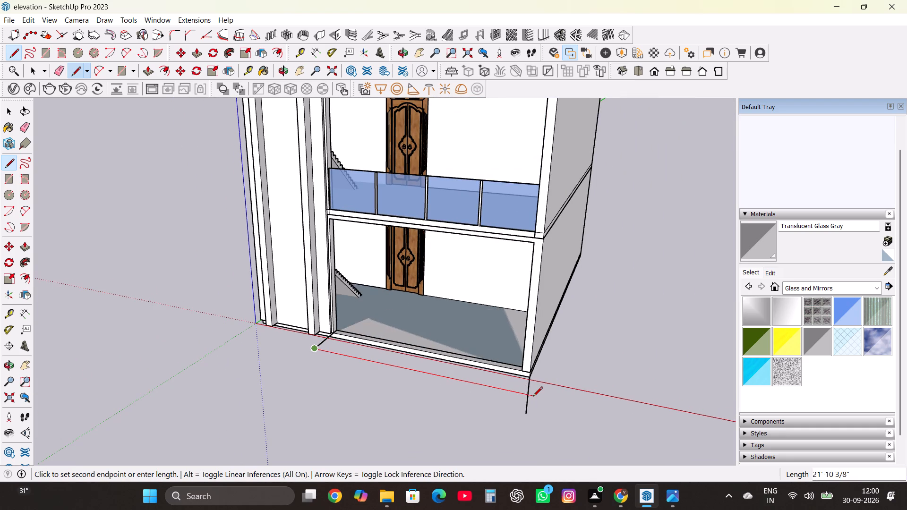
scroll(533, 397, "up", 3)
middle_click_drag(533, 397, 409, 344)
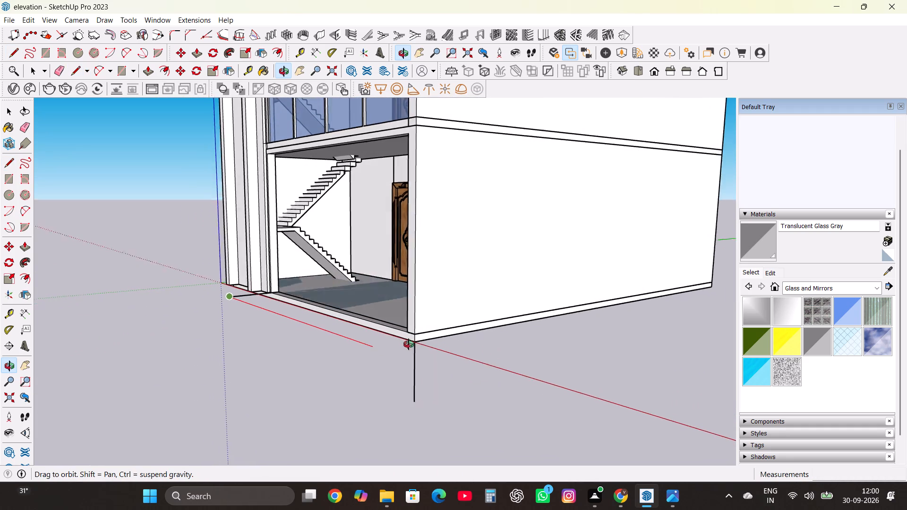
middle_click_drag(409, 344, 516, 373)
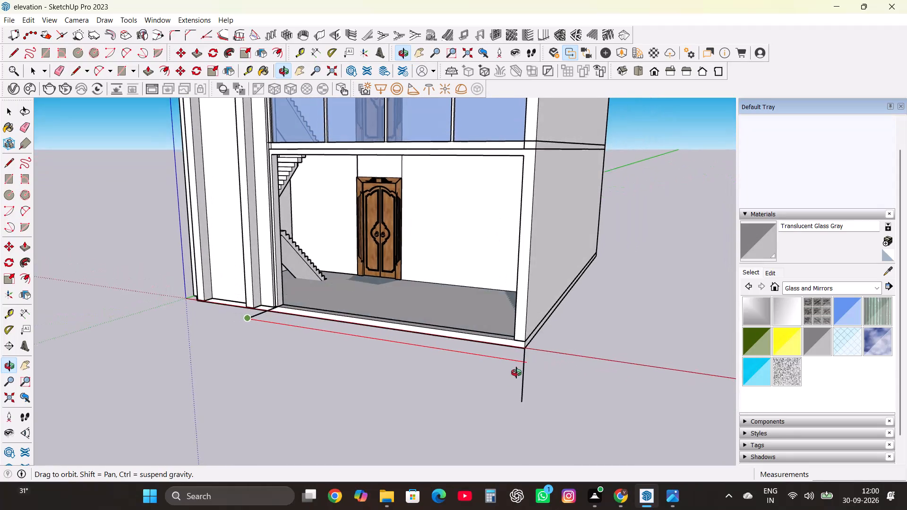
middle_click_drag(516, 373, 523, 348)
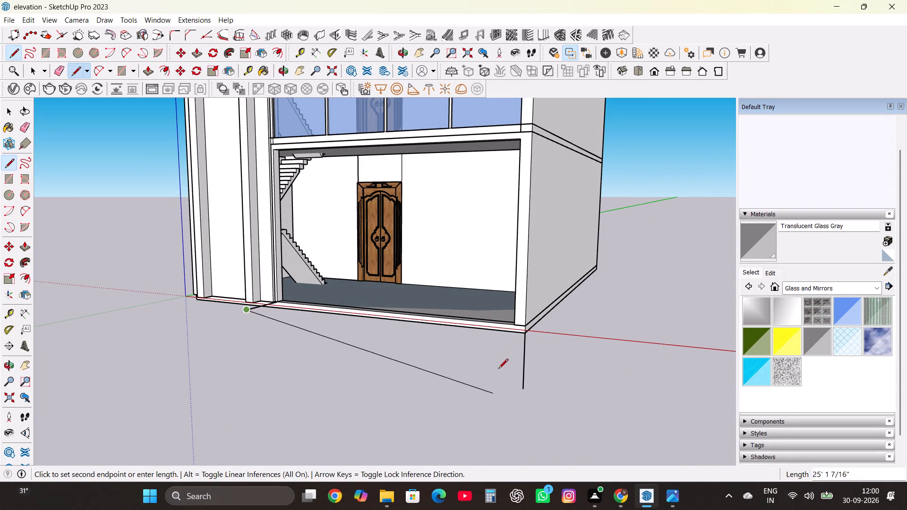
key("Right")
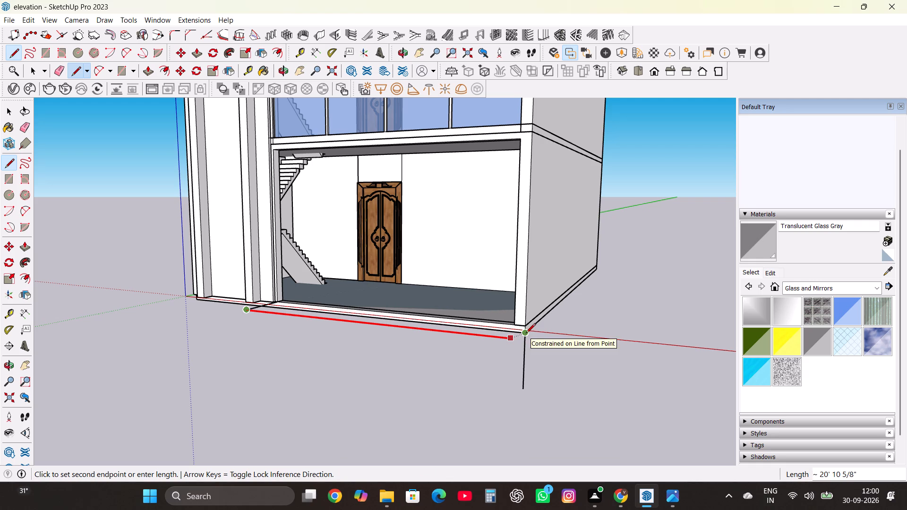
left_click(526, 334)
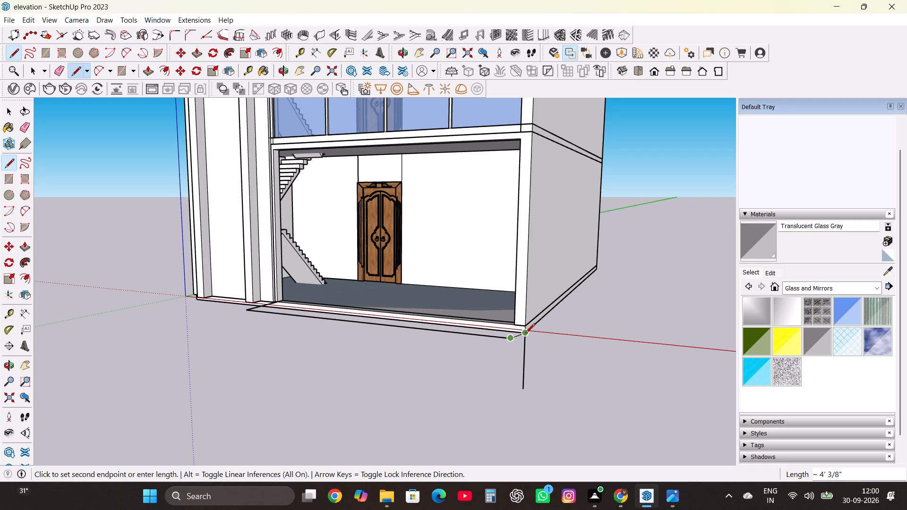
Close the front outline with an edge to the far base corner and another along the base to the tall wall.
left_click(525, 334)
scroll(526, 334, "up", 8)
middle_click_drag(520, 340, 518, 350)
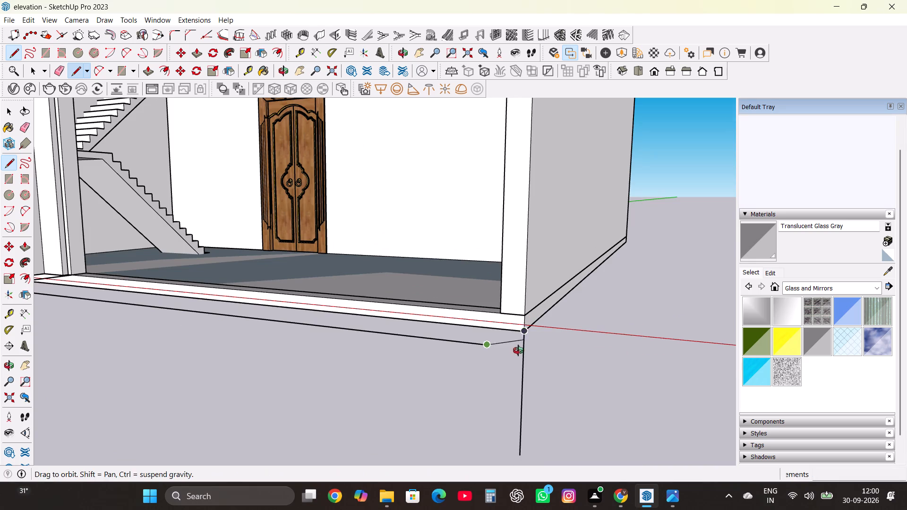
middle_click_drag(518, 350, 501, 424)
scroll(520, 314, "down", 6)
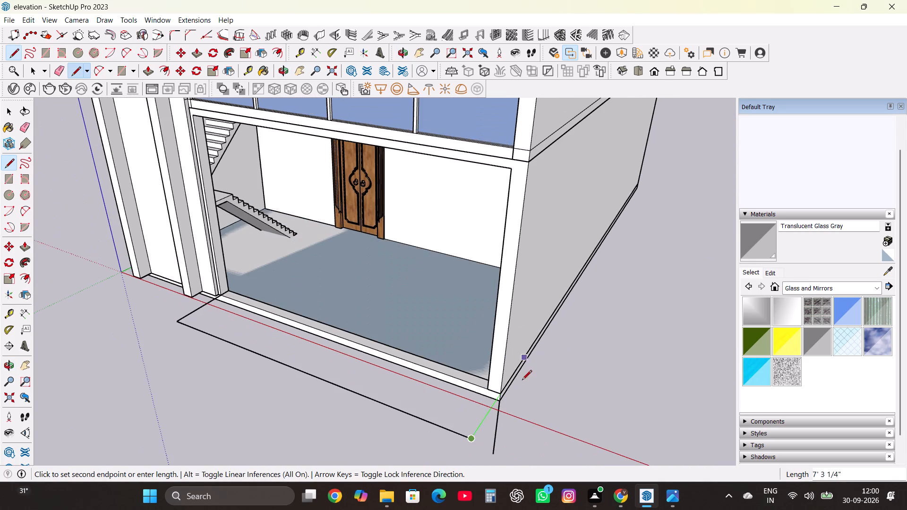
left_click(502, 402)
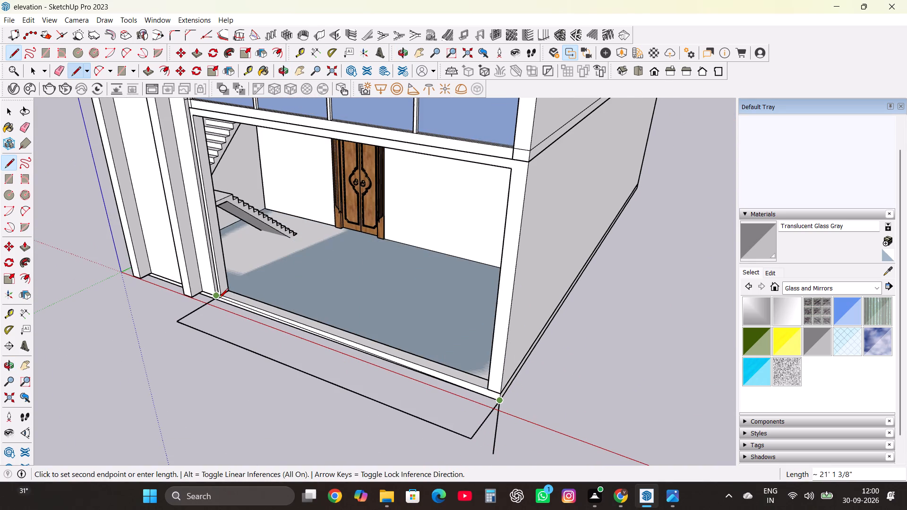
scroll(219, 299, "up", 9)
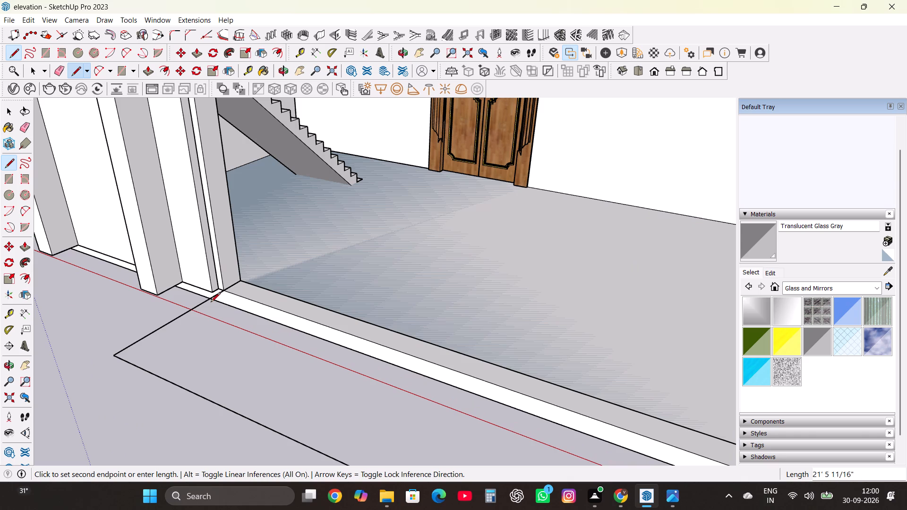
left_click(210, 299)
scroll(242, 260, "down", 5)
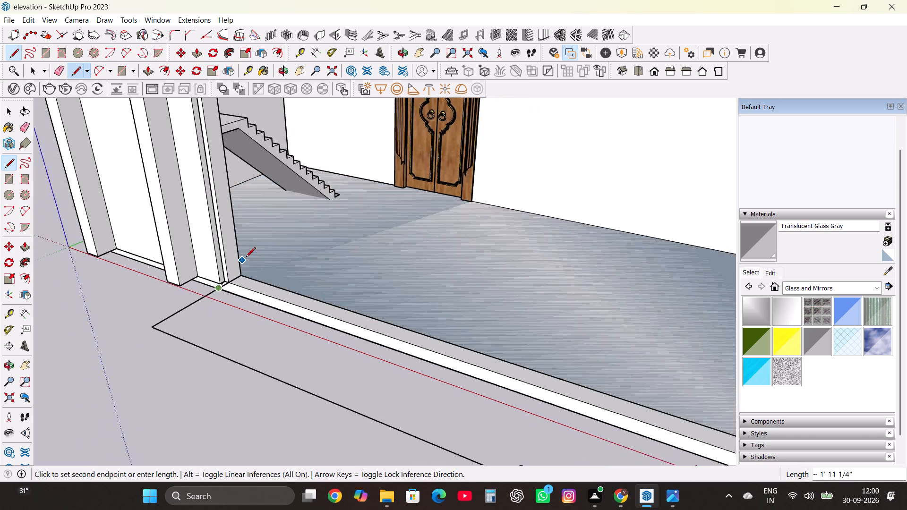
scroll(246, 258, "down", 4)
key("space")
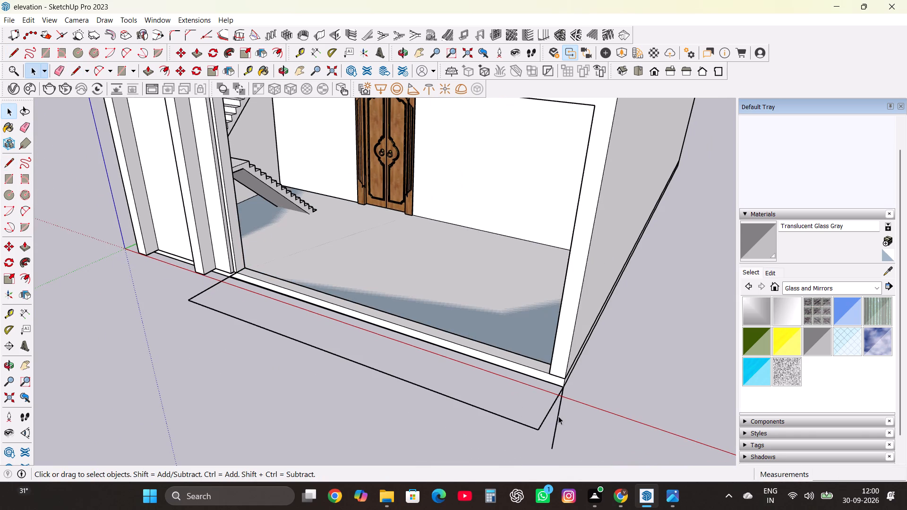
Delete the stray 4' line hanging below the far front base corner.
left_click(559, 416)
key("Delete")
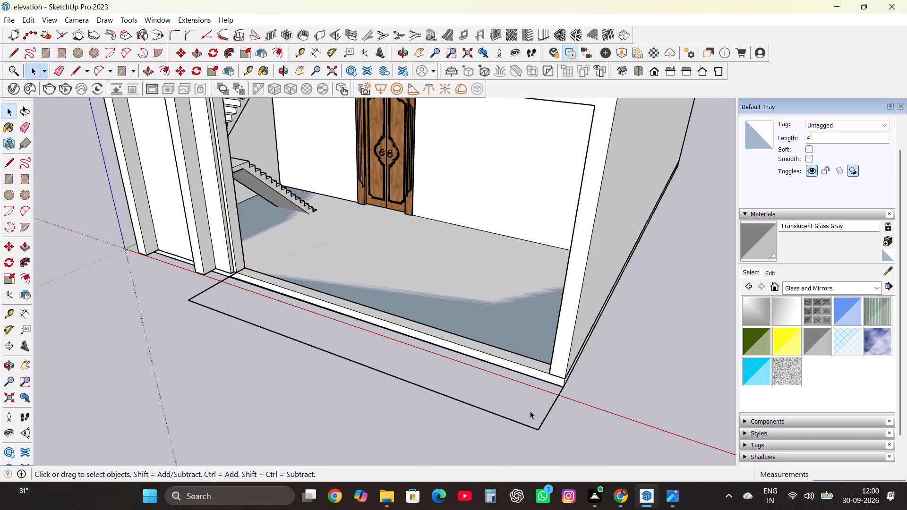
Examine from above and below whether the outline in front of the ground floor encloses a face.
left_click(530, 411)
double_click(529, 409)
scroll(529, 408, "up", 2)
middle_click_drag(501, 407, 508, 365)
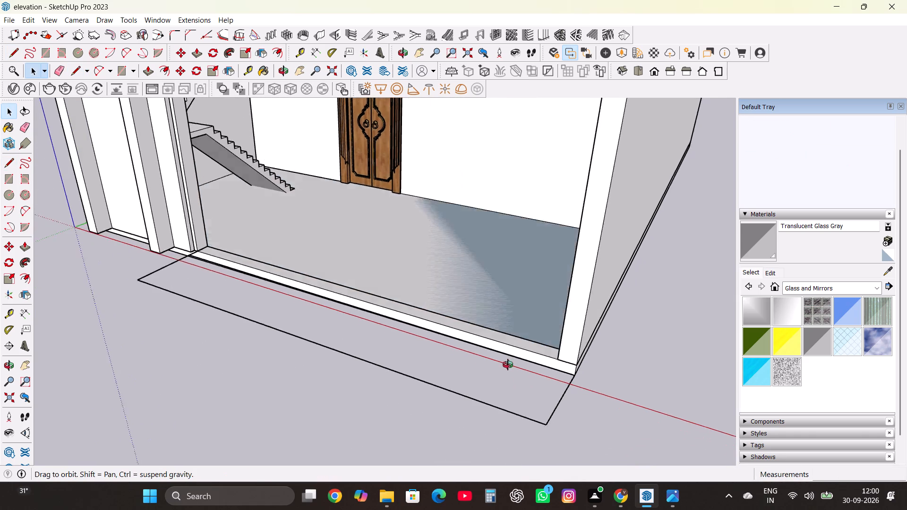
middle_click_drag(508, 365, 534, 289)
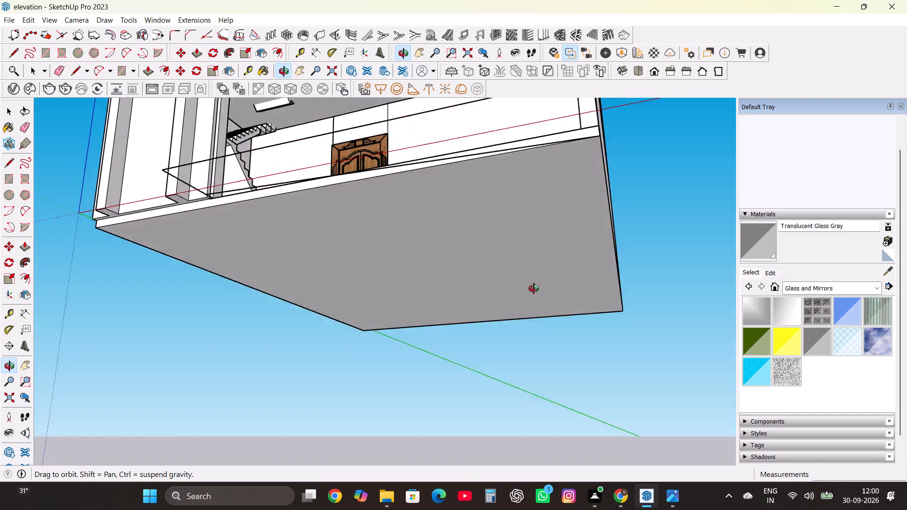
middle_click_drag(534, 289, 545, 432)
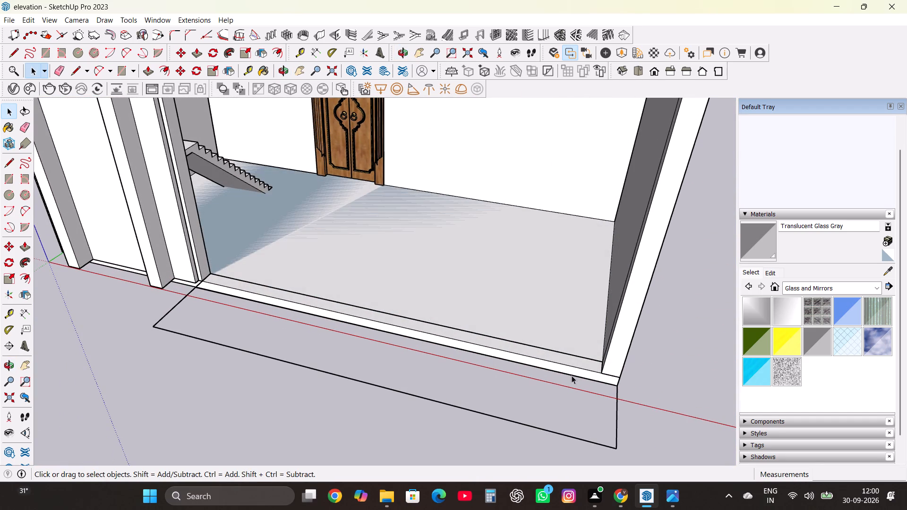
scroll(430, 364, "down", 2)
scroll(419, 296, "down", 4)
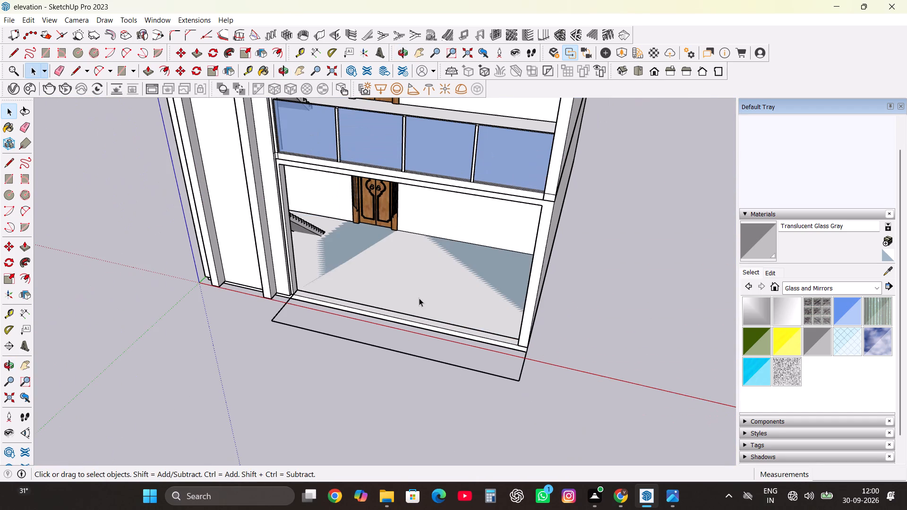
Select the entire house with its front outline and move it back along the green axis by about 17' 4".
left_click(554, 256)
left_click(543, 259)
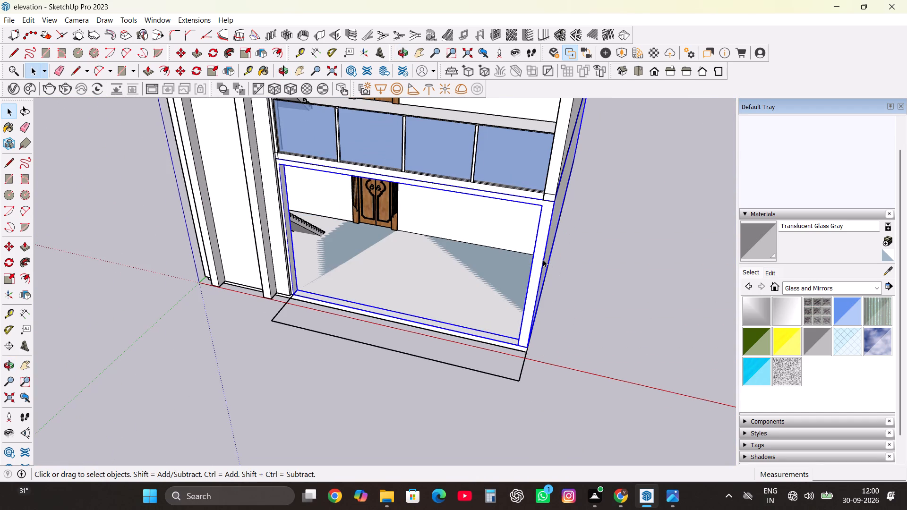
scroll(403, 361, "down", 9)
double_click(552, 322)
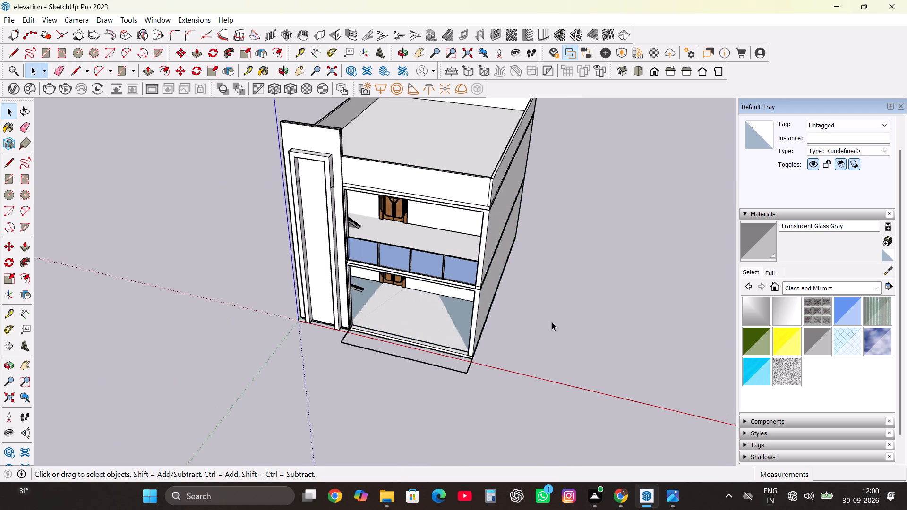
scroll(519, 377, "down", 5)
left_click_drag(588, 330, 334, 163)
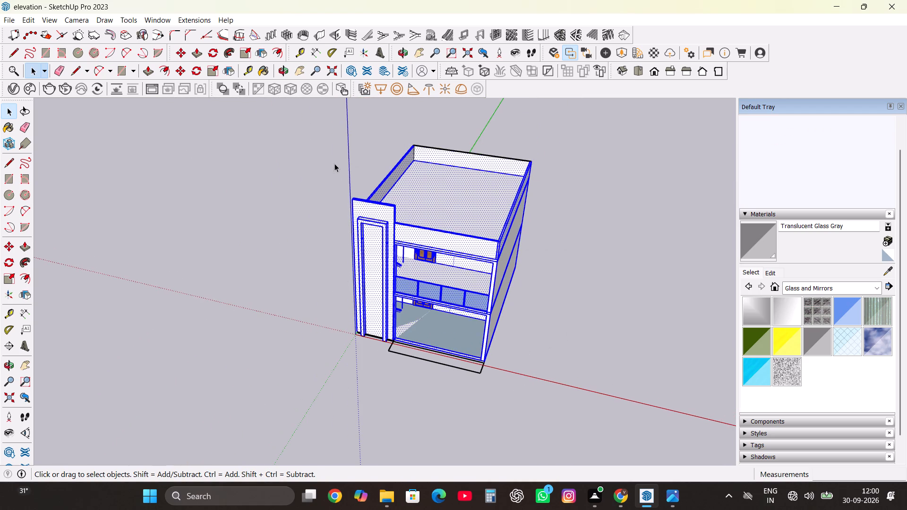
scroll(443, 362, "up", 7)
left_click_drag(554, 420, 509, 377)
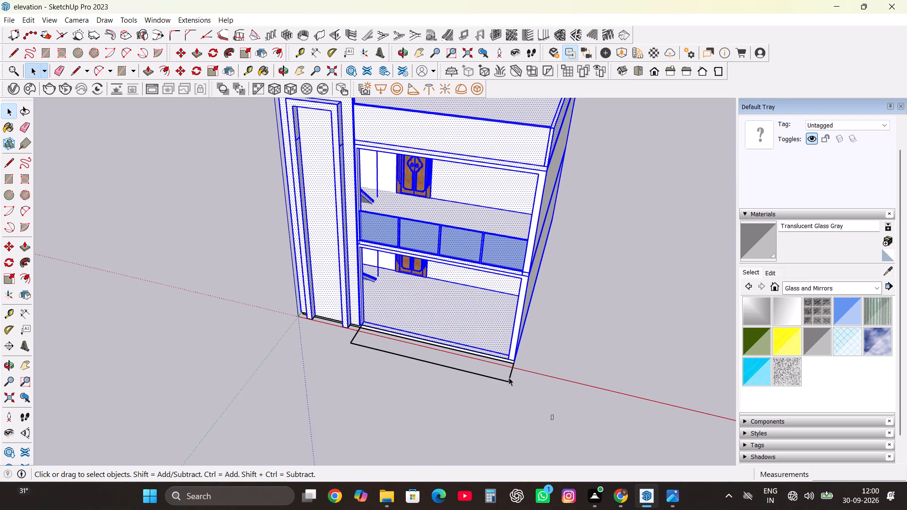
left_click_drag(509, 377, 289, 263)
scroll(469, 416, "down", 2)
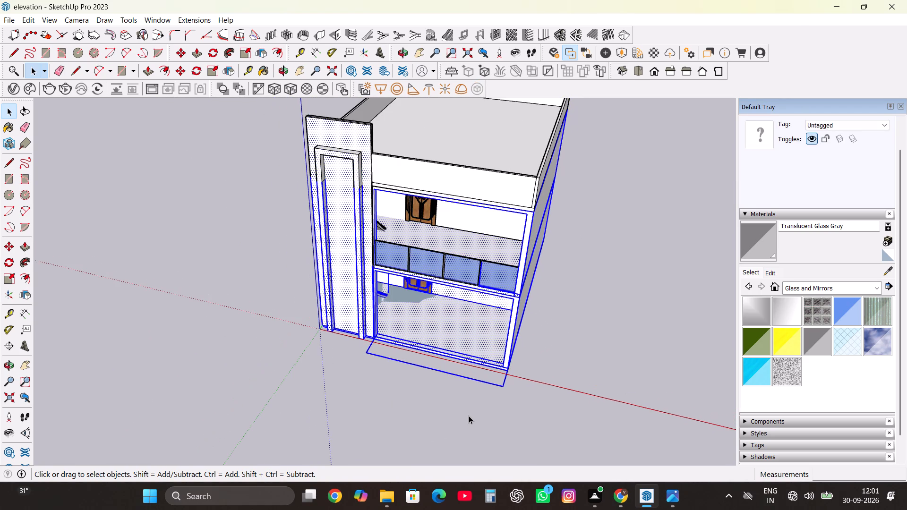
left_click_drag(600, 430, 270, 102, "ctrl")
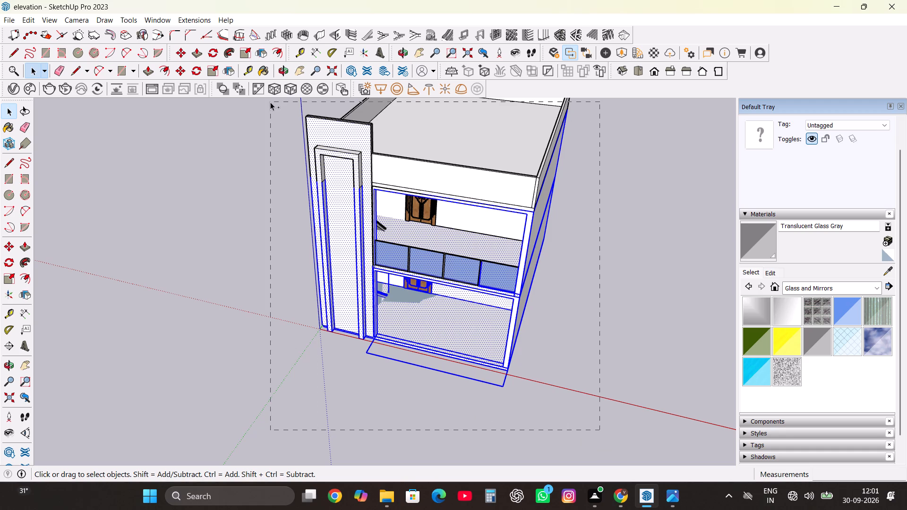
left_click_drag(270, 102, 270, 102, "ctrl")
scroll(385, 267, "down", 5)
left_click_drag(560, 316, 298, 133, "ctrl")
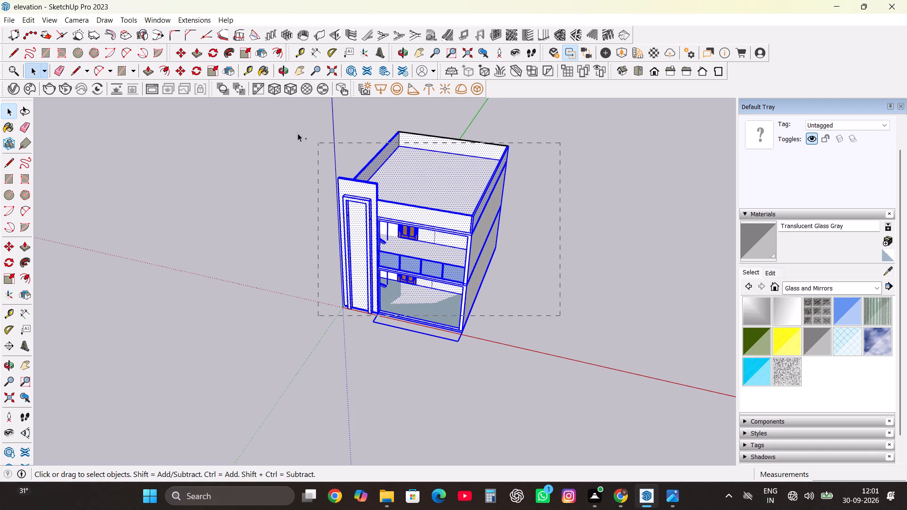
left_click_drag(298, 133, 288, 131, "ctrl")
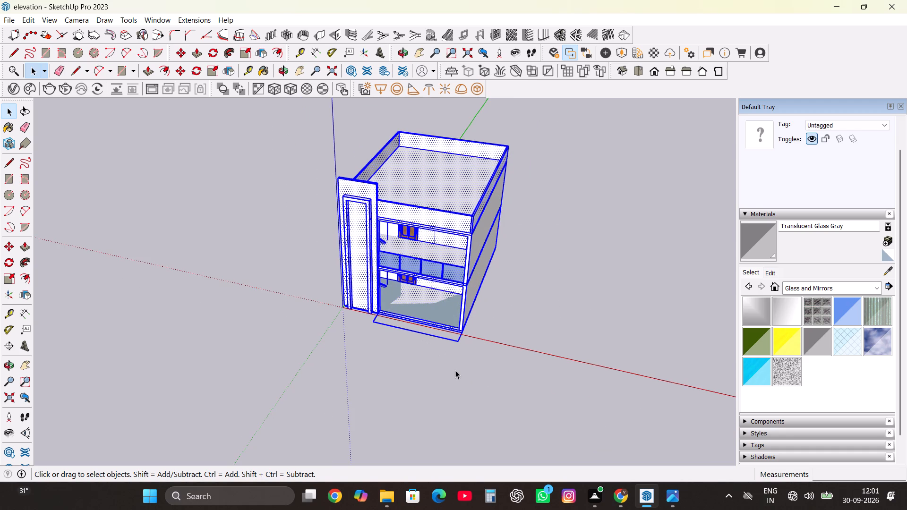
key("m")
left_click(456, 371)
left_click(471, 322)
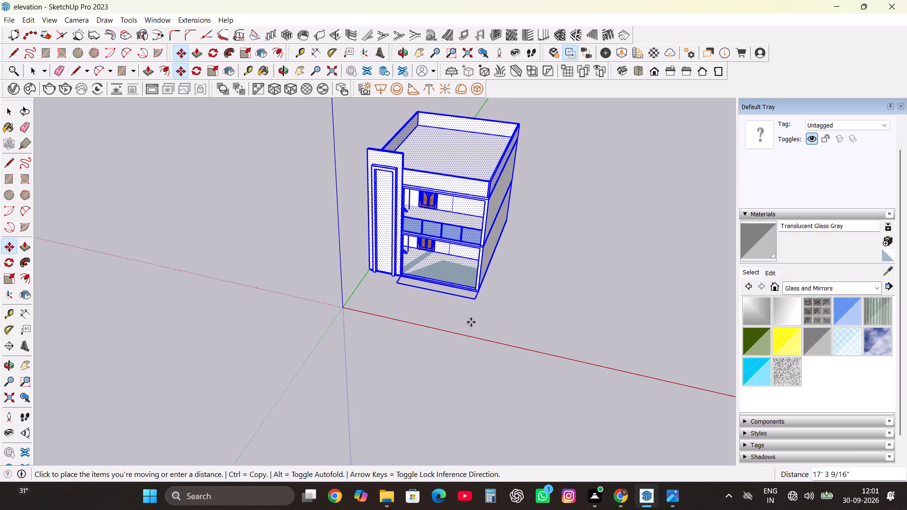
scroll(449, 306, "up", 8)
key("space")
double_click(532, 289)
Delete both segments of the front outline's side edge beside the tall wall.
middle_click_drag(454, 332, 464, 253)
scroll(454, 332, "up", 1)
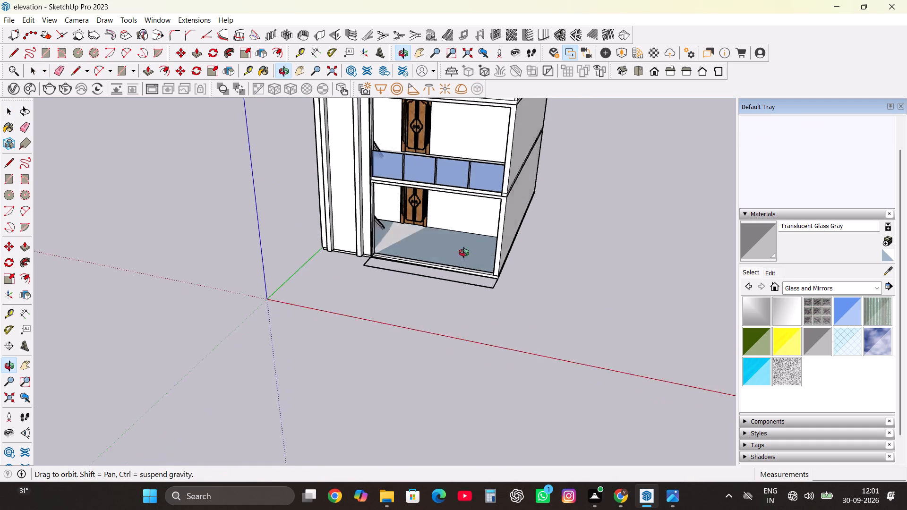
middle_click_drag(464, 253, 465, 246)
scroll(477, 252, "up", 14)
middle_click_drag(492, 255, 452, 324)
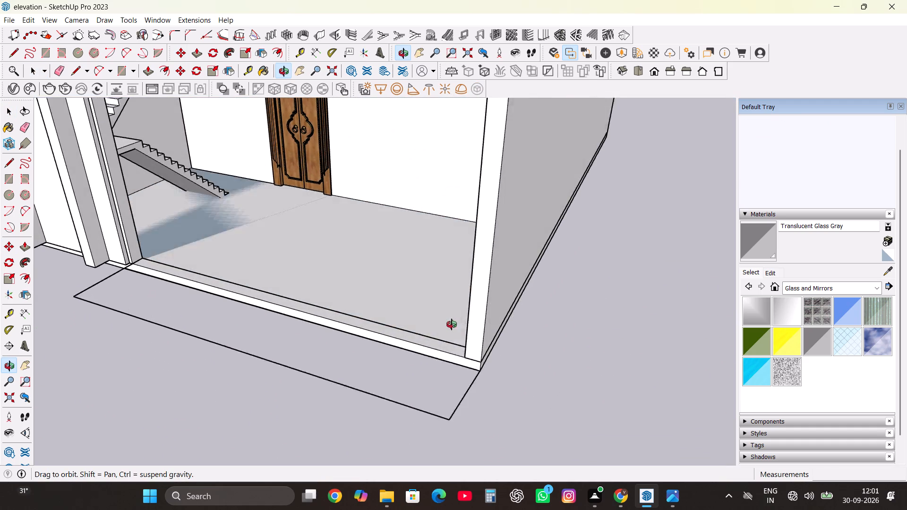
middle_click_drag(452, 324, 468, 330)
scroll(102, 295, "up", 4)
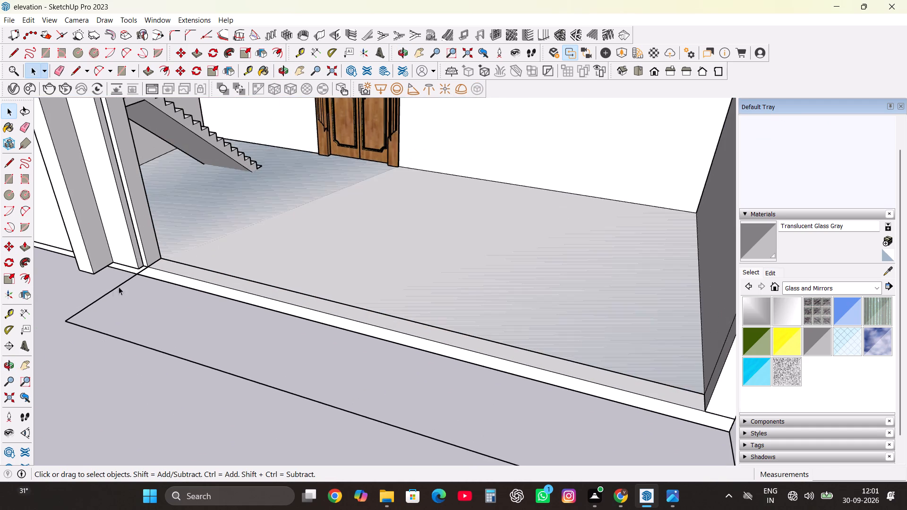
scroll(142, 277, "up", 3)
left_click(147, 264)
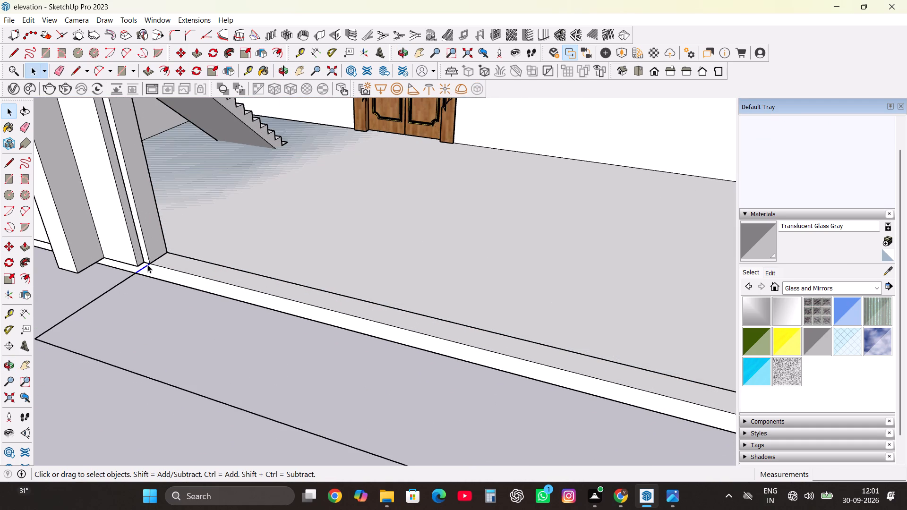
key("Delete")
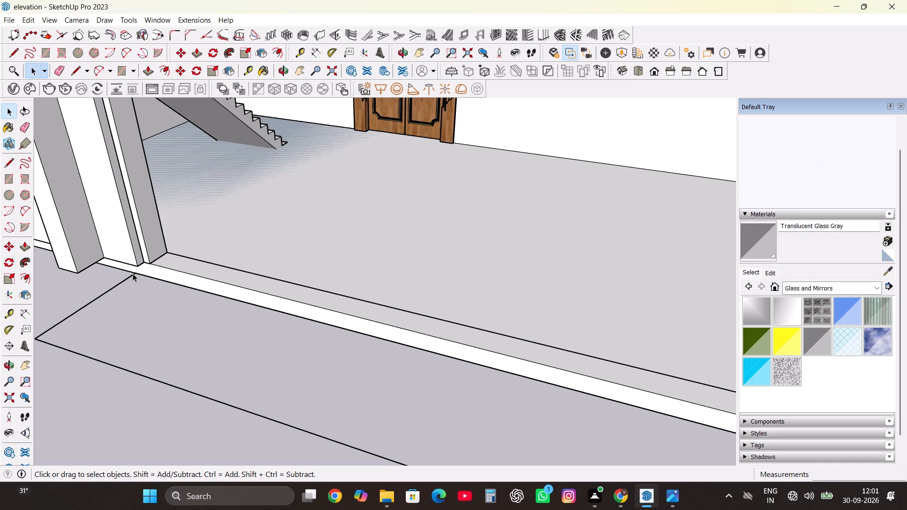
left_click(133, 274)
key("Delete")
Delete the slanted outline edge running along the house base below the ground-floor opening.
scroll(141, 265, "down", 4)
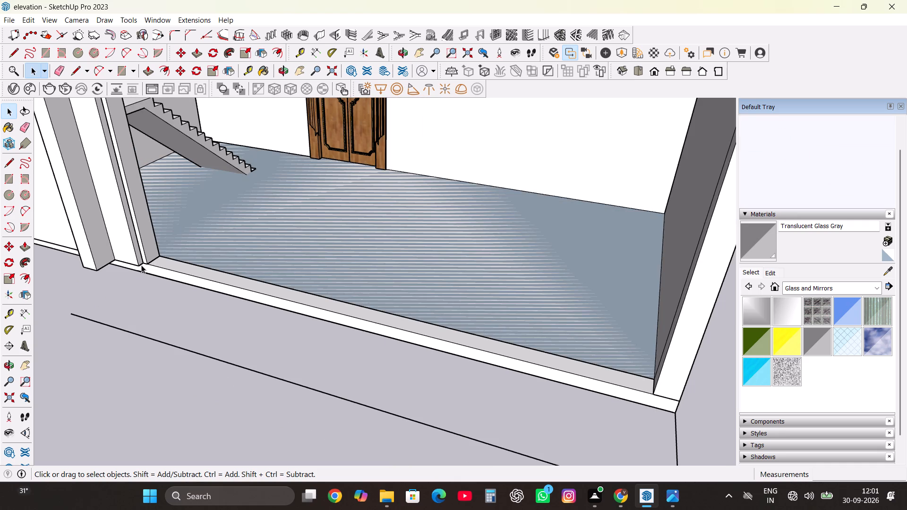
scroll(341, 270, "down", 4)
scroll(491, 350, "up", 2)
scroll(563, 368, "up", 4)
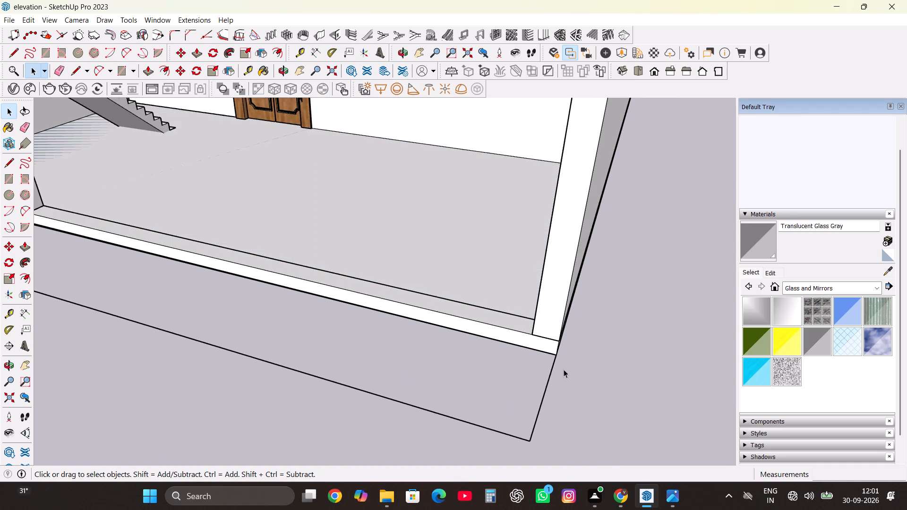
middle_click_drag(555, 382, 667, 357)
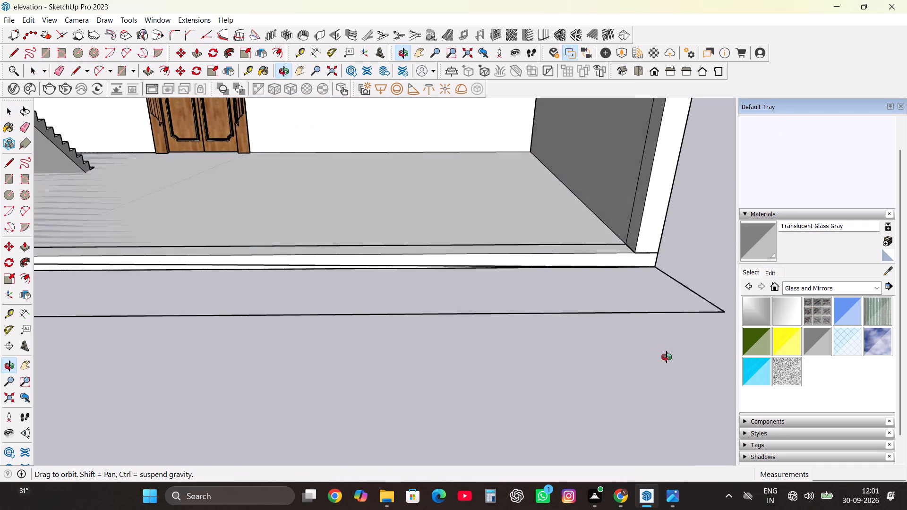
middle_click_drag(667, 357, 604, 377)
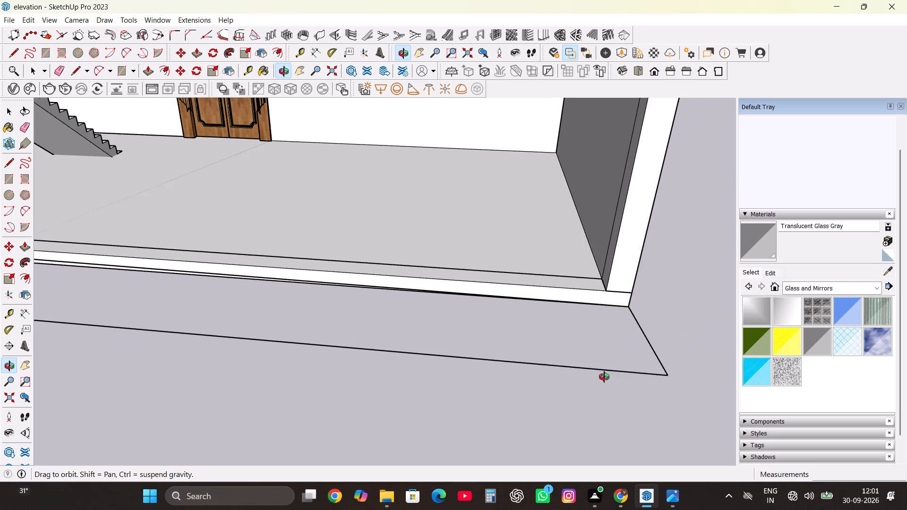
middle_click_drag(604, 377, 600, 379)
scroll(635, 278, "down", 3)
scroll(192, 281, "up", 3)
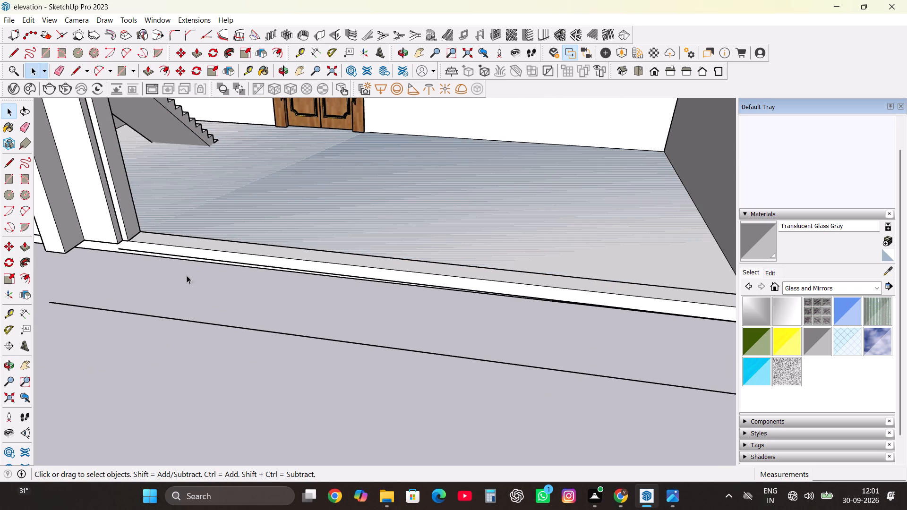
left_click(180, 254)
left_click(180, 255)
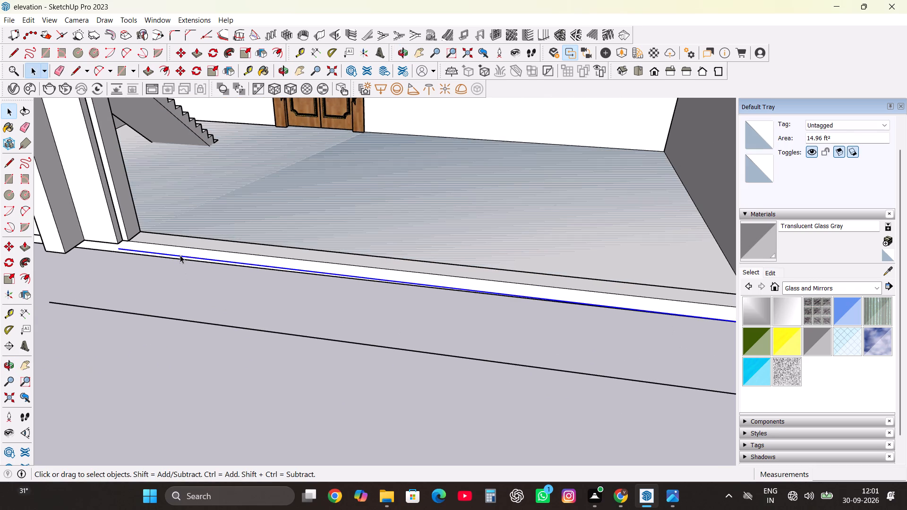
key("Delete")
Draw a closed upright rectangle, 4' by 6 5/8", from the base beside the tall wall to the front outline's open end.
scroll(182, 258, "down", 7)
scroll(268, 266, "up", 2)
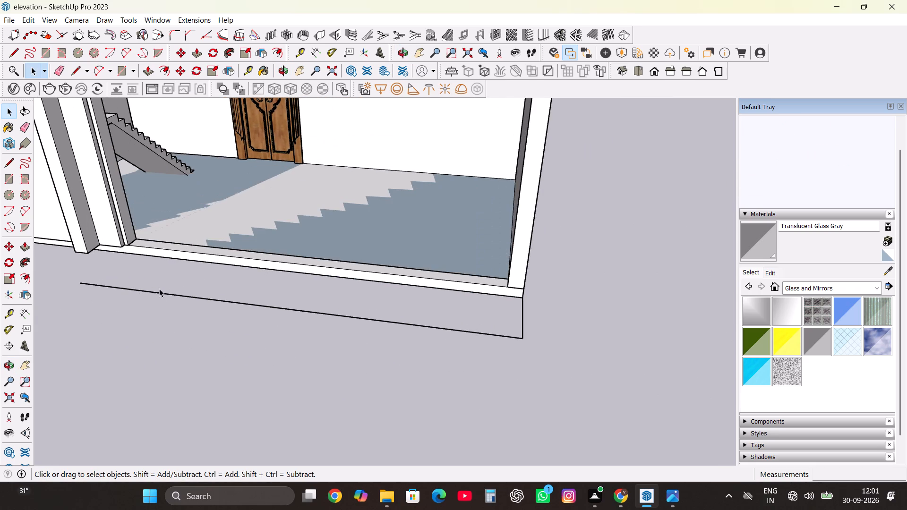
scroll(201, 272, "down", 1)
key("l")
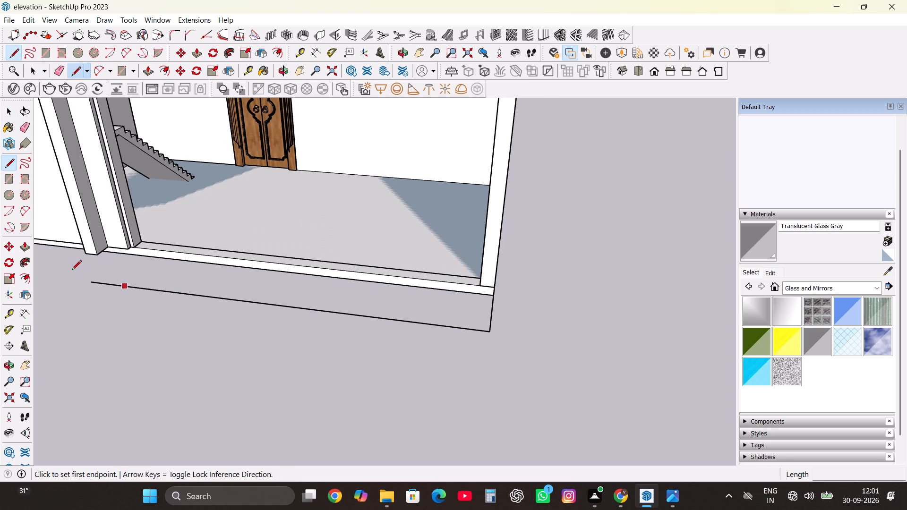
left_click(92, 285)
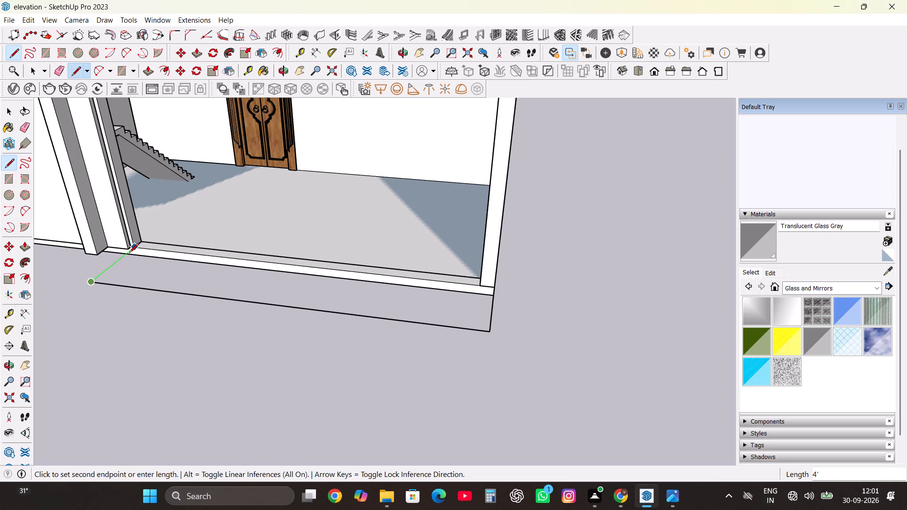
left_click(129, 254)
scroll(132, 254, "up", 15)
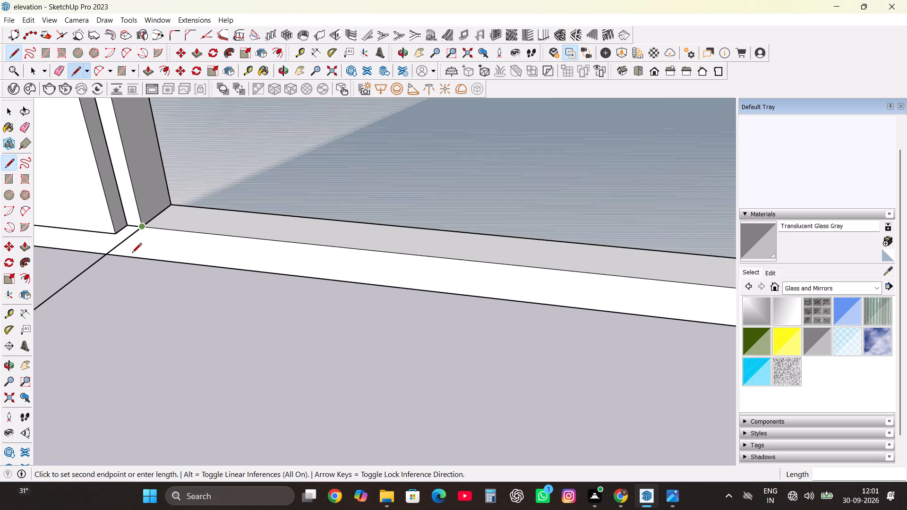
left_click(148, 263)
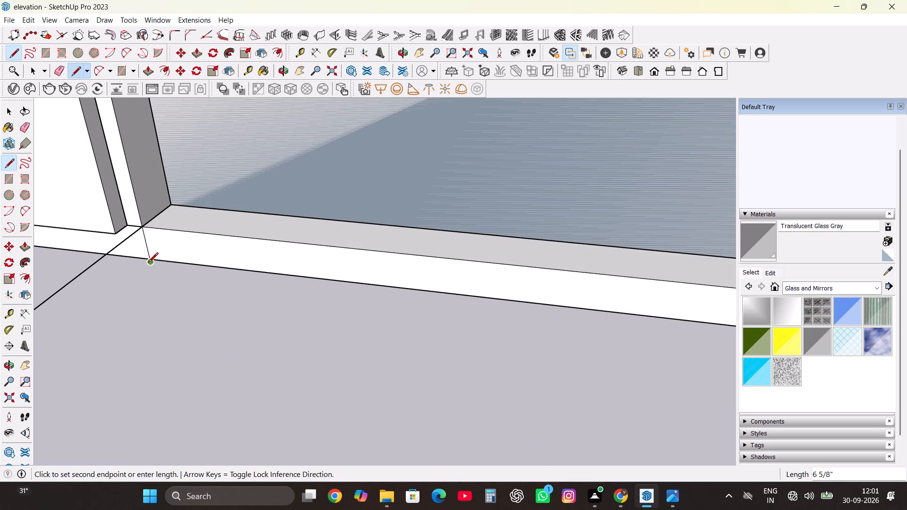
scroll(148, 263, "down", 8)
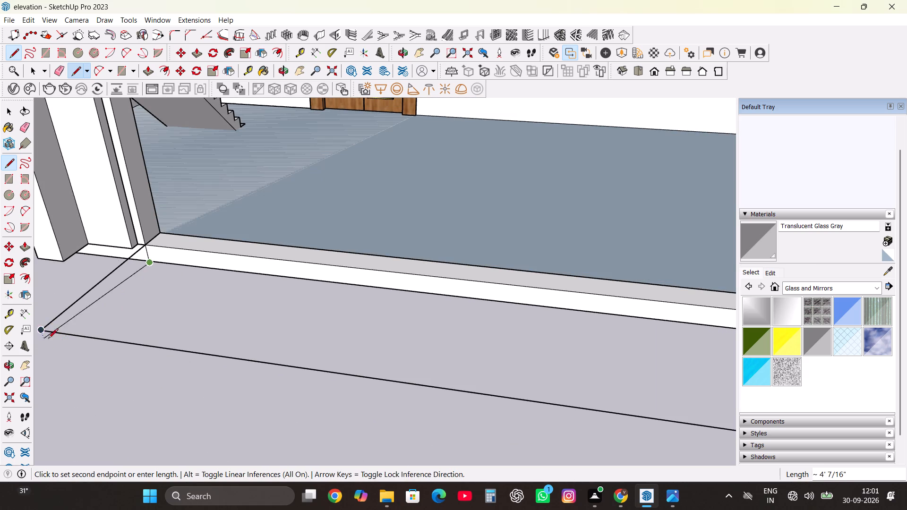
left_click(53, 352)
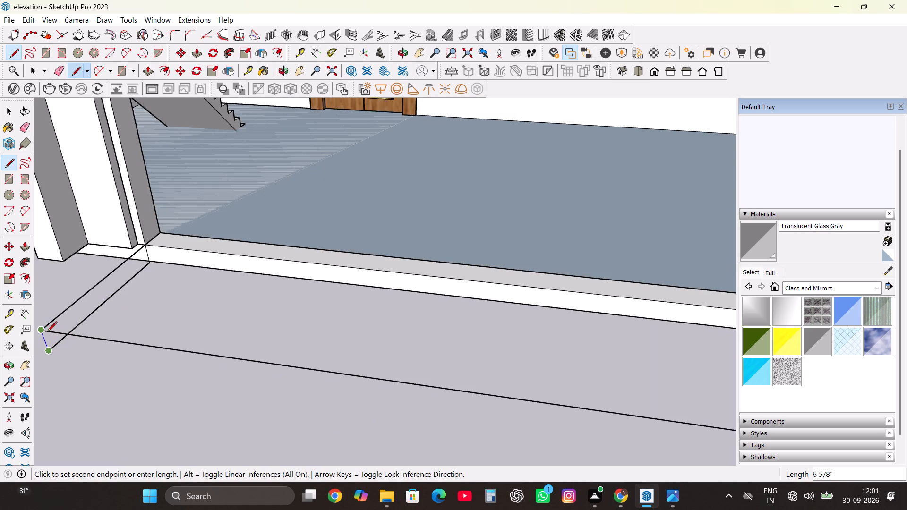
left_click(47, 332)
scroll(69, 319, "up", 1)
scroll(212, 262, "down", 3)
key("space")
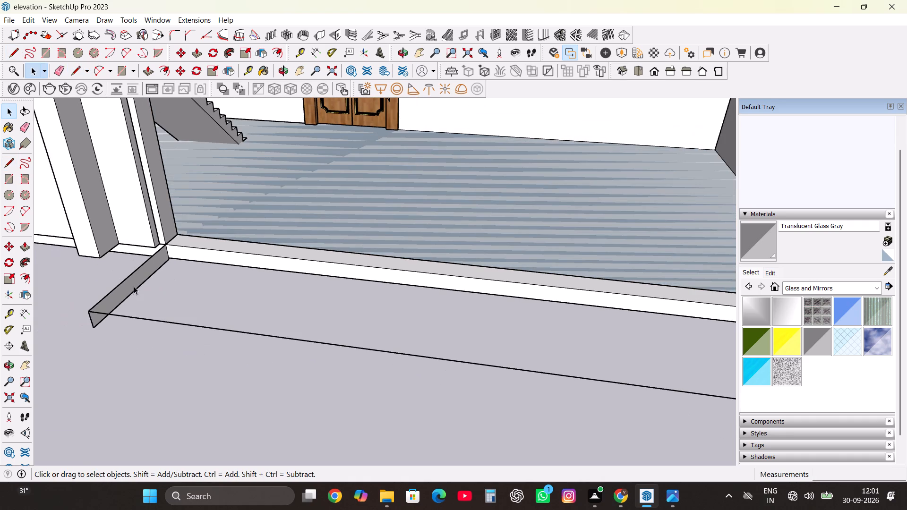
Push/Pull the upright rectangle about 20' 10 5/8" along the house front to the outline's far side, forming a slab.
left_click(134, 286)
scroll(133, 284, "down", 4)
key("p")
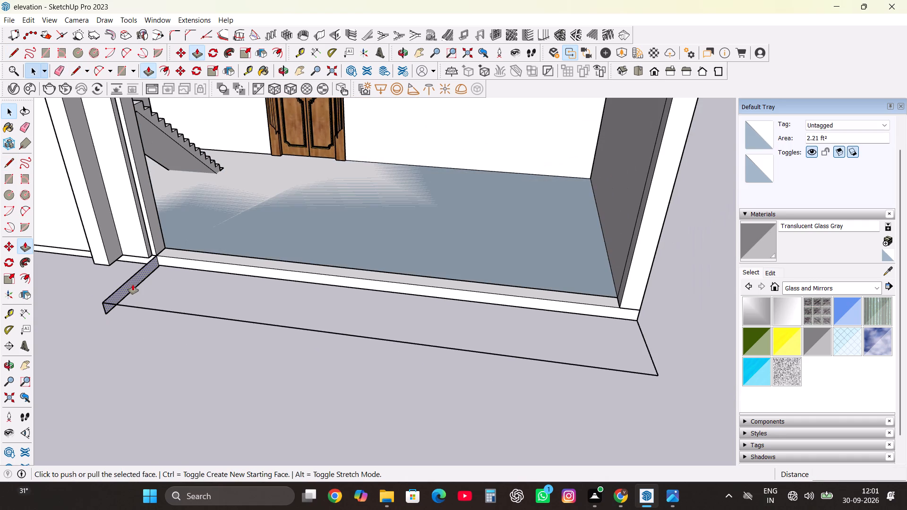
left_click_drag(133, 284, 646, 330)
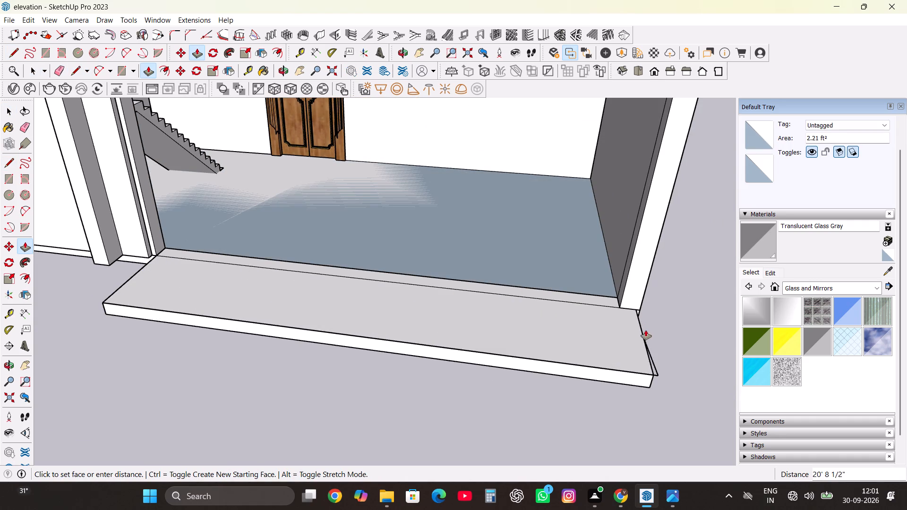
left_click_drag(646, 330, 657, 373)
scroll(601, 341, "down", 5)
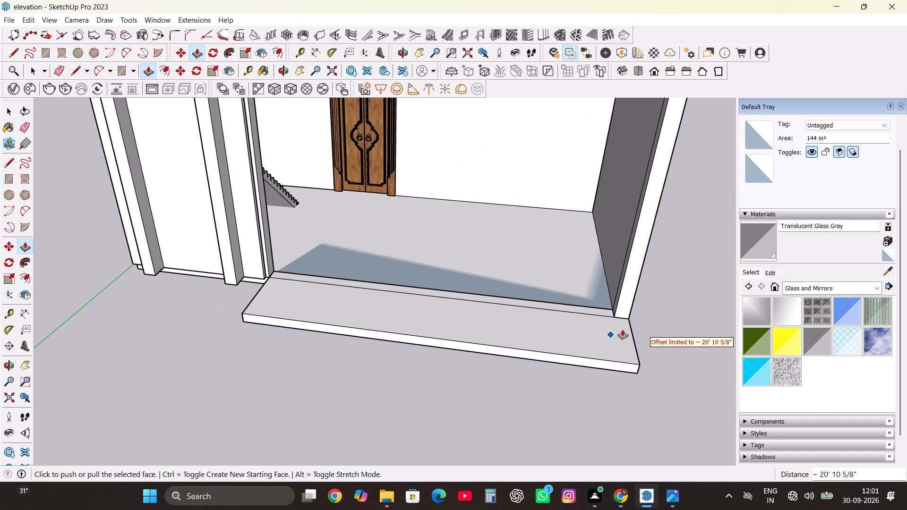
key("space")
double_click(655, 300)
Examine the front slab from the street side and compare the ground floor with the reference photo images (1).jpg.
scroll(489, 367, "down", 7)
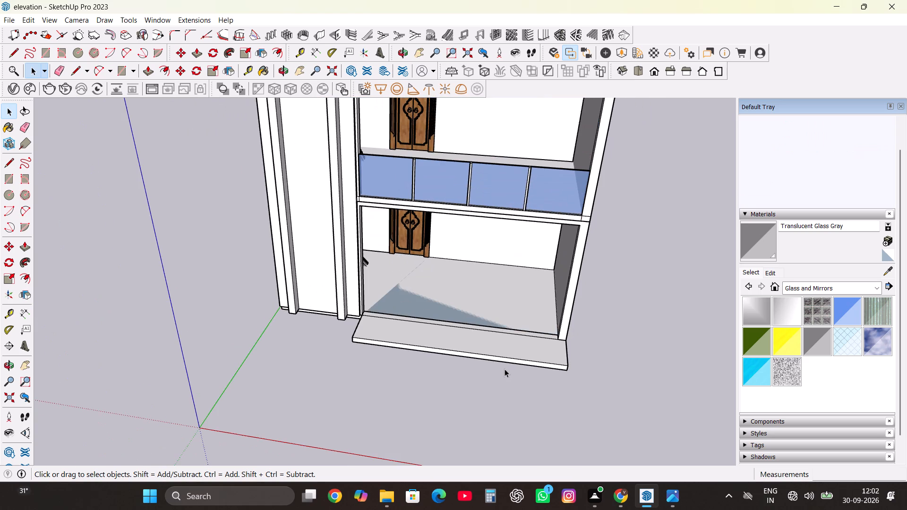
scroll(508, 375, "down", 6)
middle_click_drag(496, 403, 558, 331)
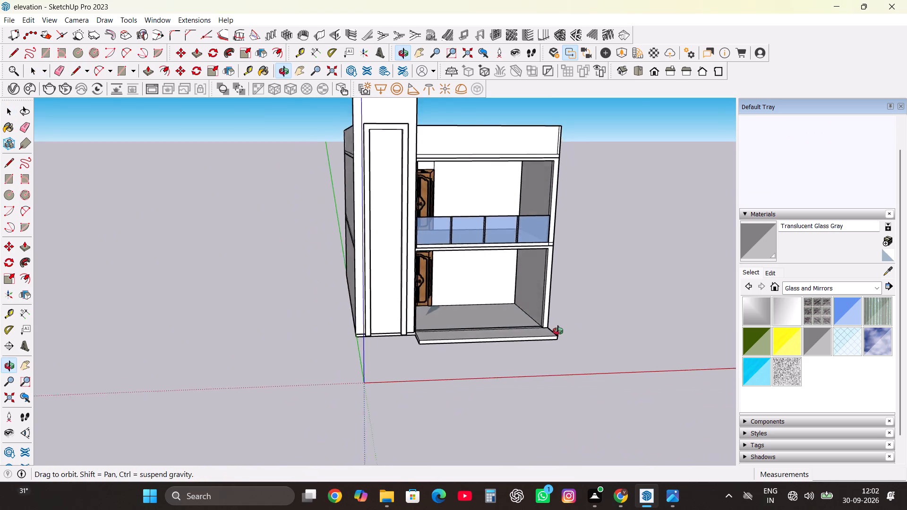
middle_click_drag(558, 331, 523, 330)
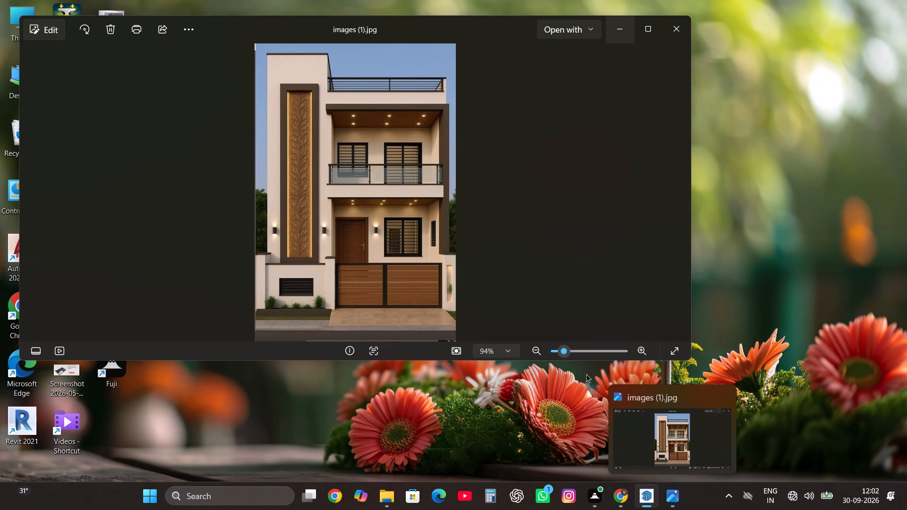
scroll(539, 310, "up", 10)
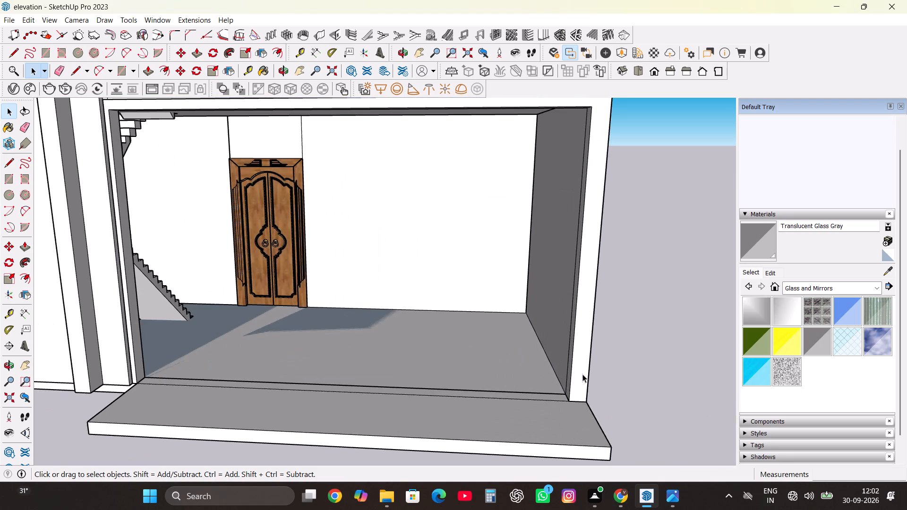
Draw a 2' by 9" rectangle on the front slab against the end wall farthest from the tall wall.
middle_click_drag(582, 375, 508, 429)
scroll(538, 320, "down", 3)
scroll(515, 403, "up", 2)
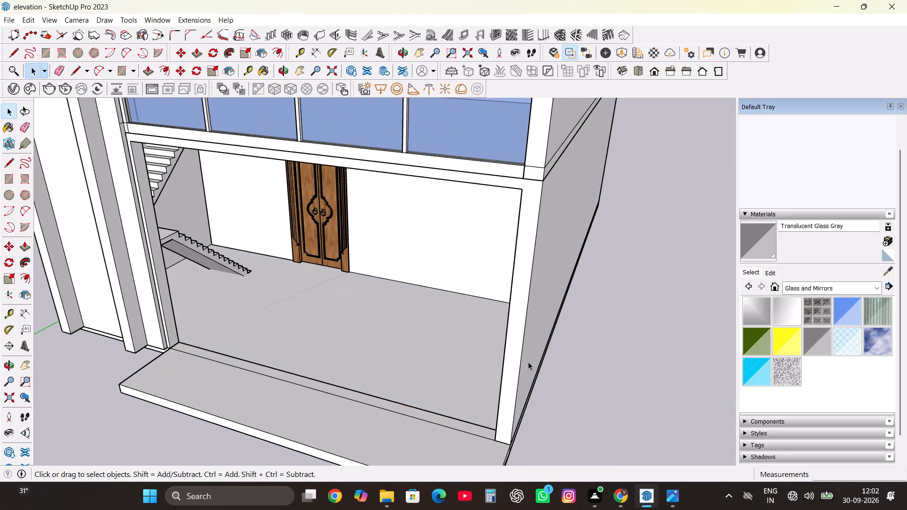
scroll(548, 315, "down", 4)
scroll(519, 386, "up", 6)
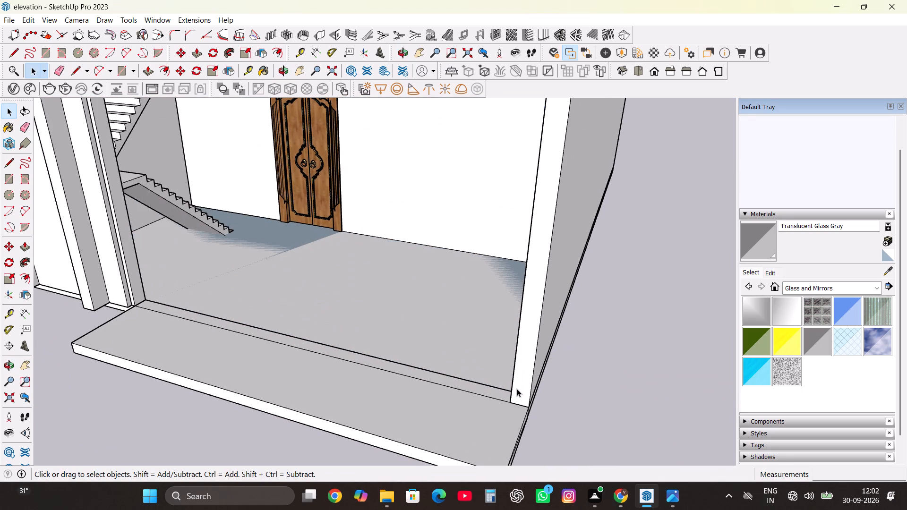
key("r")
scroll(537, 384, "down", 2)
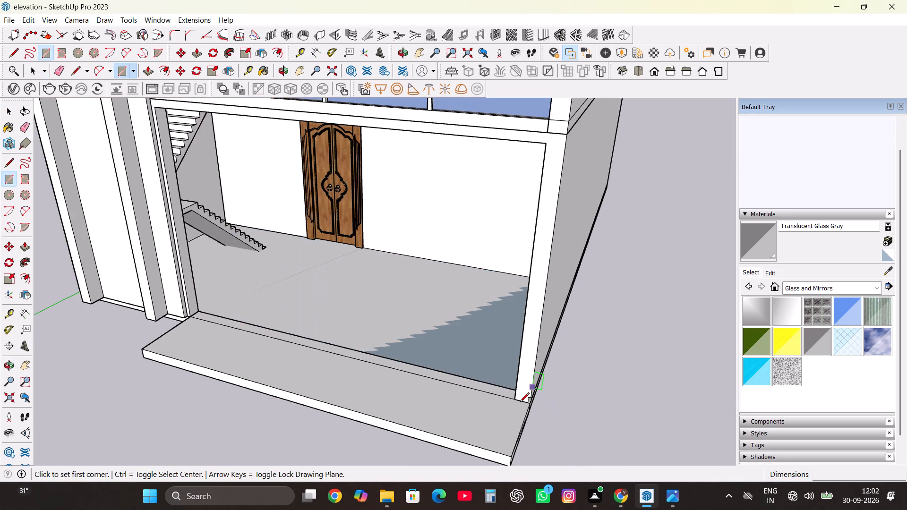
left_click(515, 403)
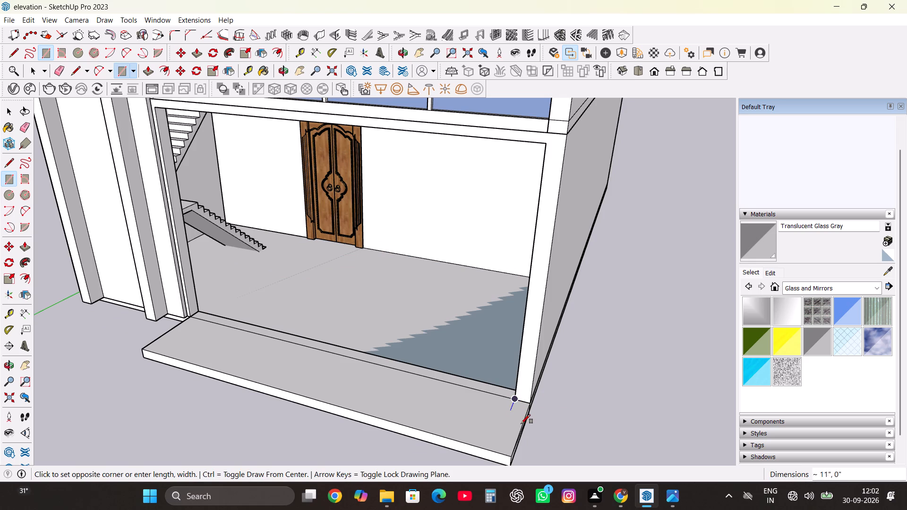
left_click(515, 435)
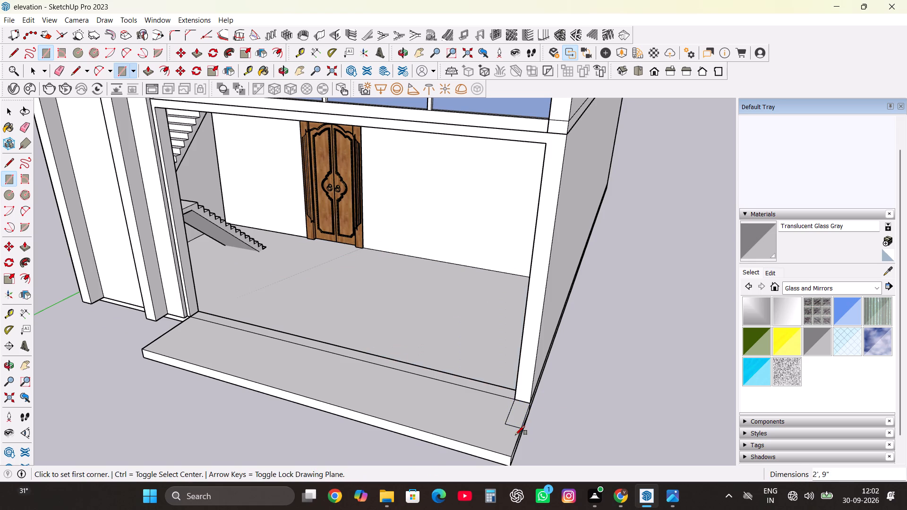
Push/Pull the 2' by 9" rectangle up 6' to form a post on the front slab.
scroll(513, 422, "up", 4)
key("space")
left_click(516, 414)
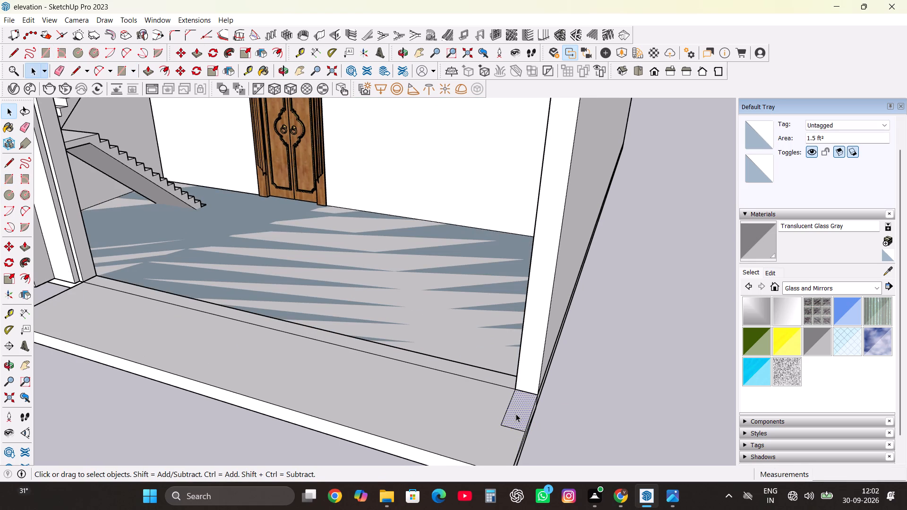
key("p")
left_click_drag(516, 414, 539, 351)
right_click(527, 351)
scroll(528, 351, "down", 3)
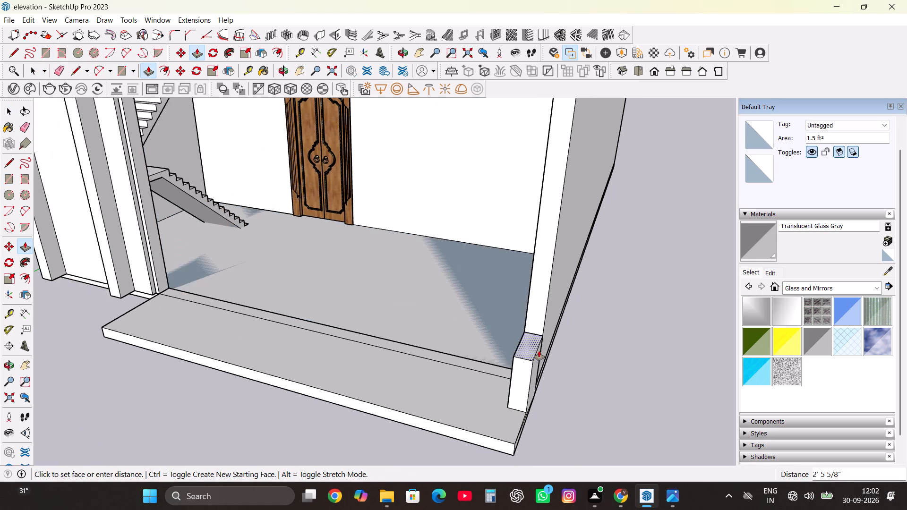
left_click_drag(539, 351, 535, 314)
scroll(539, 351, "down", 7)
type("6'")
key("Return")
key("backslash")
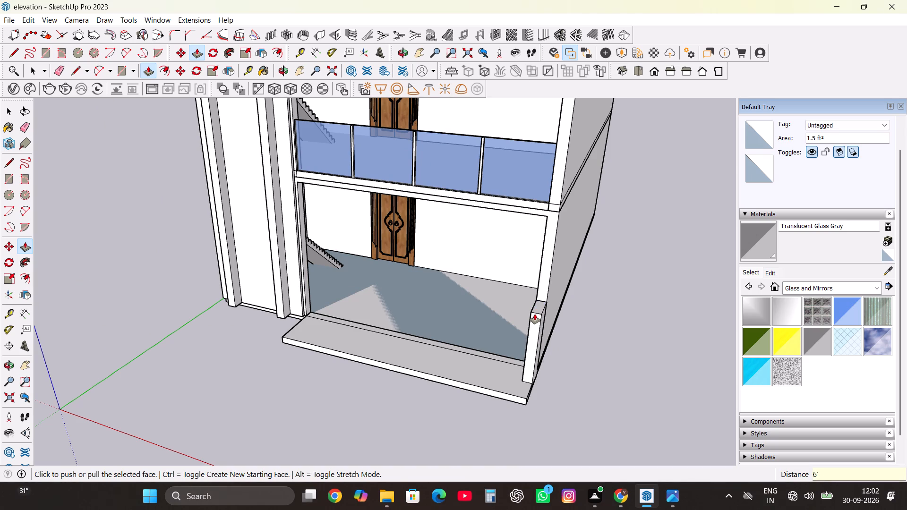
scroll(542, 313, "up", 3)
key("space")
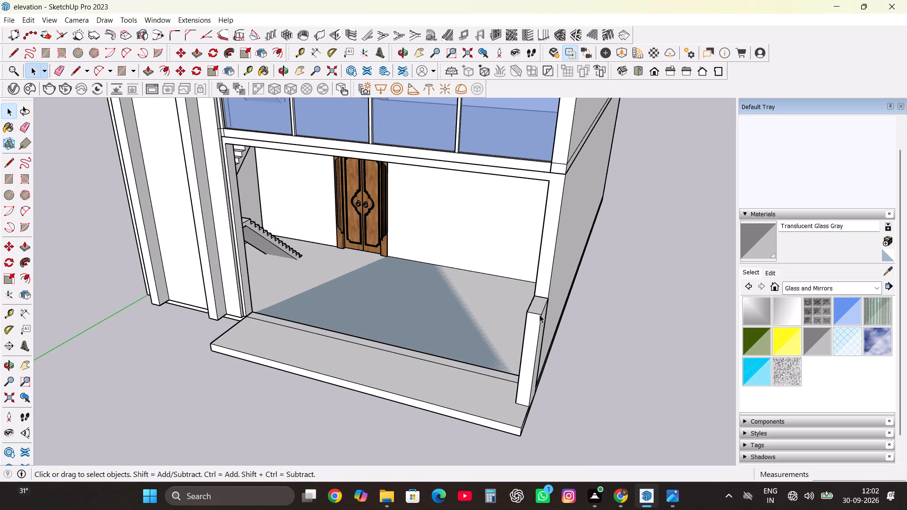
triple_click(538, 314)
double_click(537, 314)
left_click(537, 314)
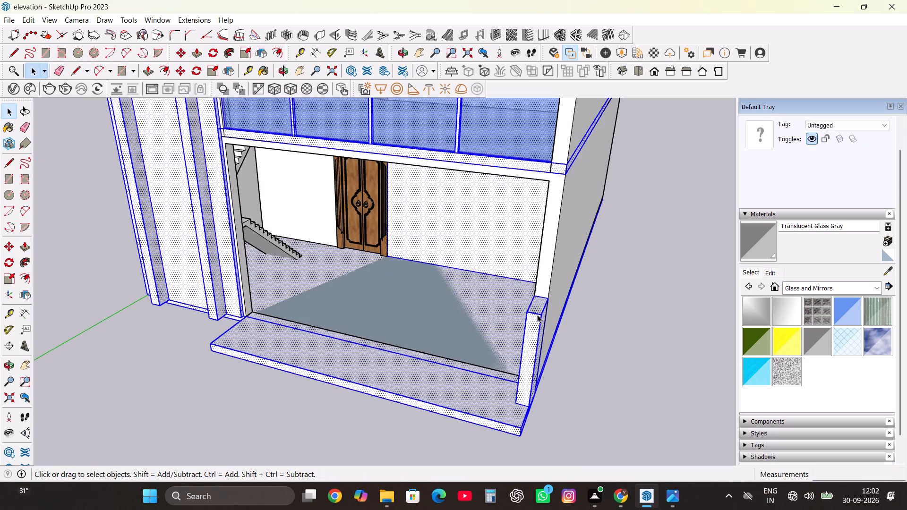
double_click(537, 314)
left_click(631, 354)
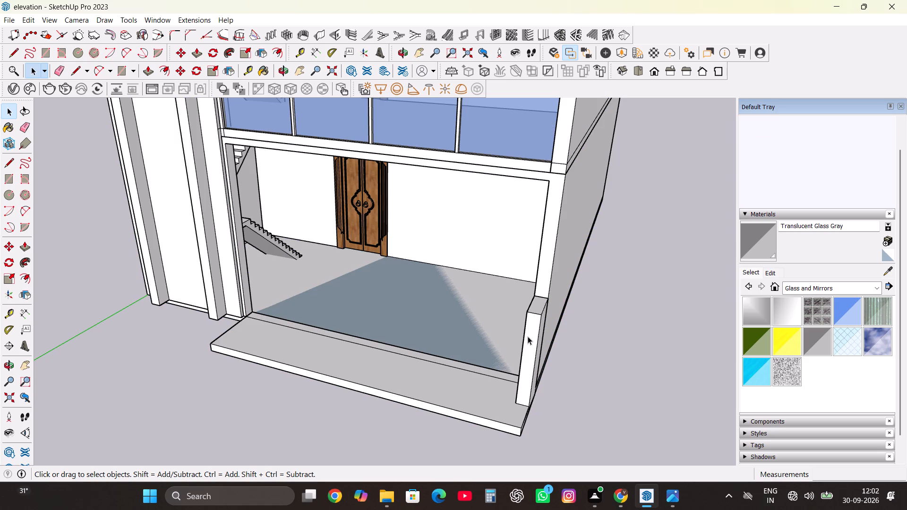
Copy the post's top face onto the front slab's opposite end, against the opening's edge beside the tall wall.
left_click(539, 306)
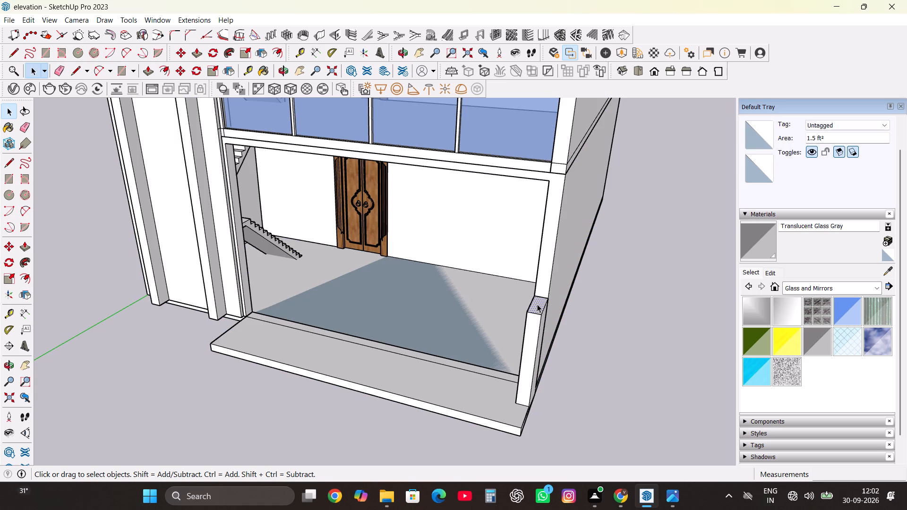
key("m")
left_click(536, 305)
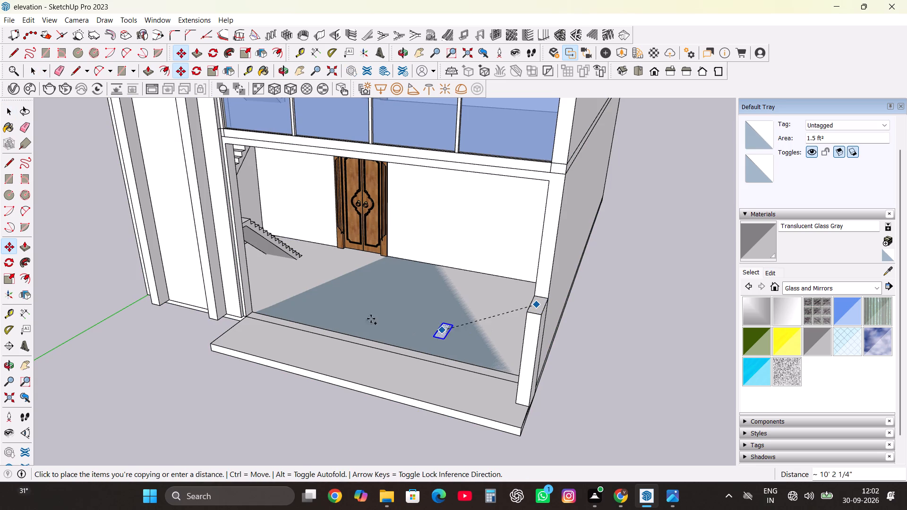
scroll(235, 323, "up", 6)
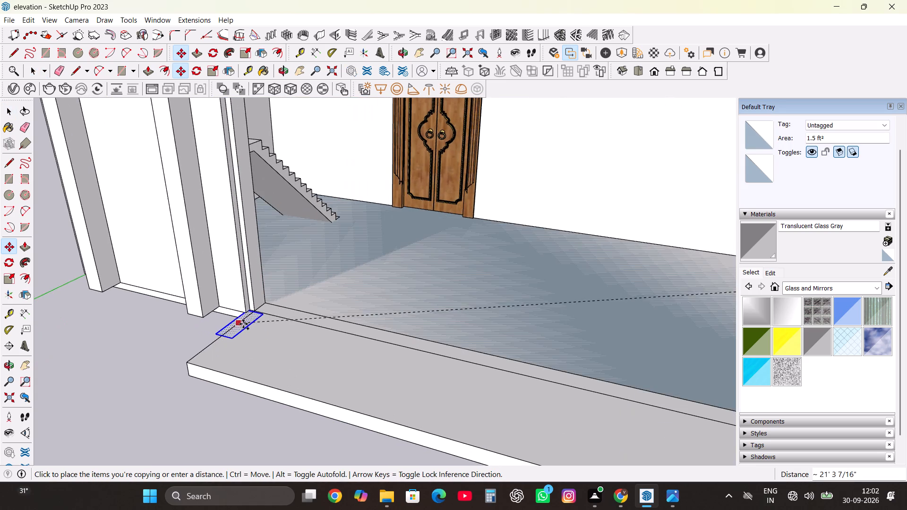
key("space")
scroll(269, 331, "down", 8)
scroll(600, 319, "up", 3)
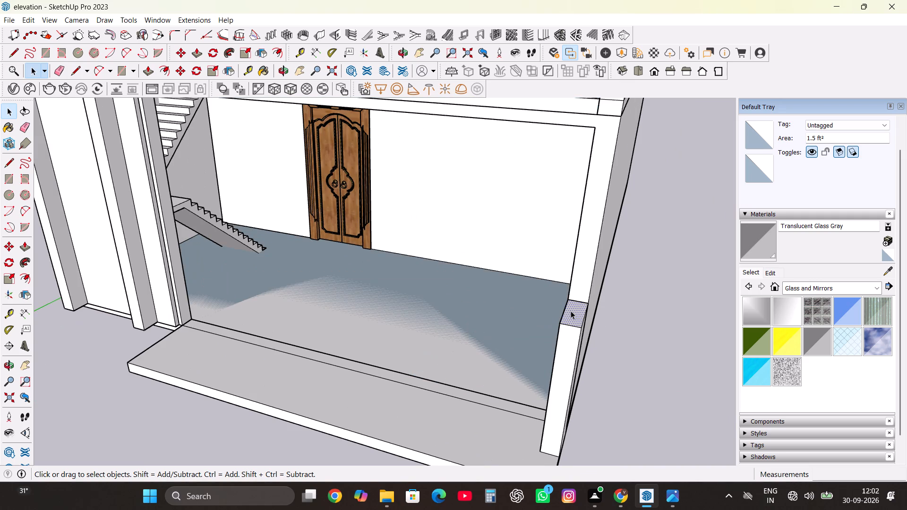
key("m")
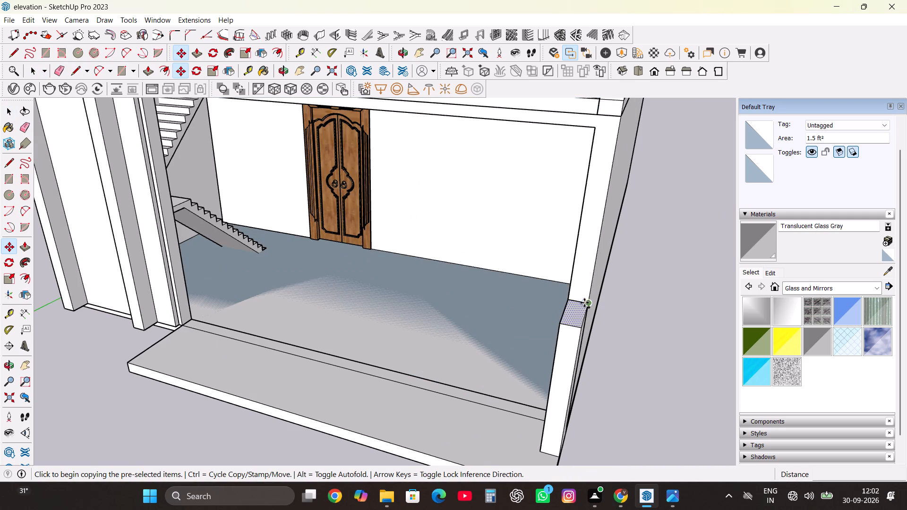
left_click(570, 301)
scroll(191, 336, "up", 3)
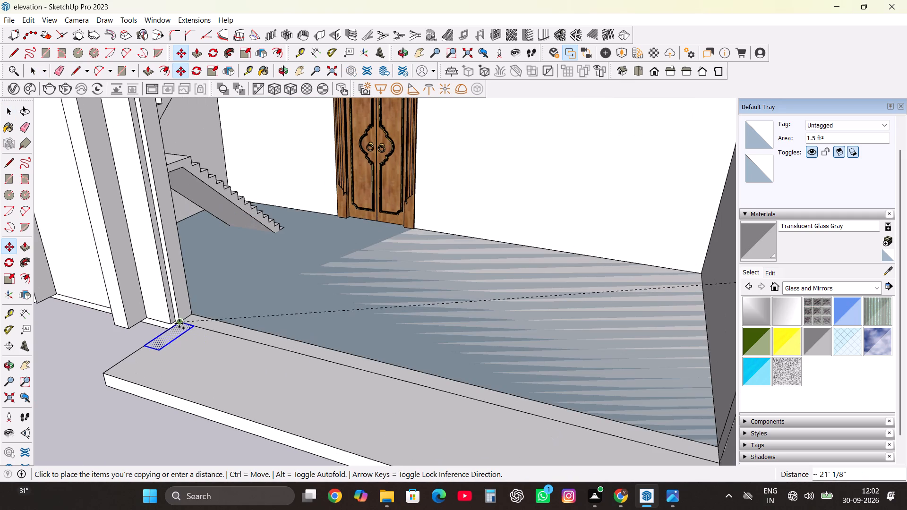
left_click(179, 323)
Push/Pull the copied rectangle beside the tall wall up 6', level with the first post's top.
scroll(180, 328, "up", 3)
key("space")
left_click(174, 338)
left_click(174, 337)
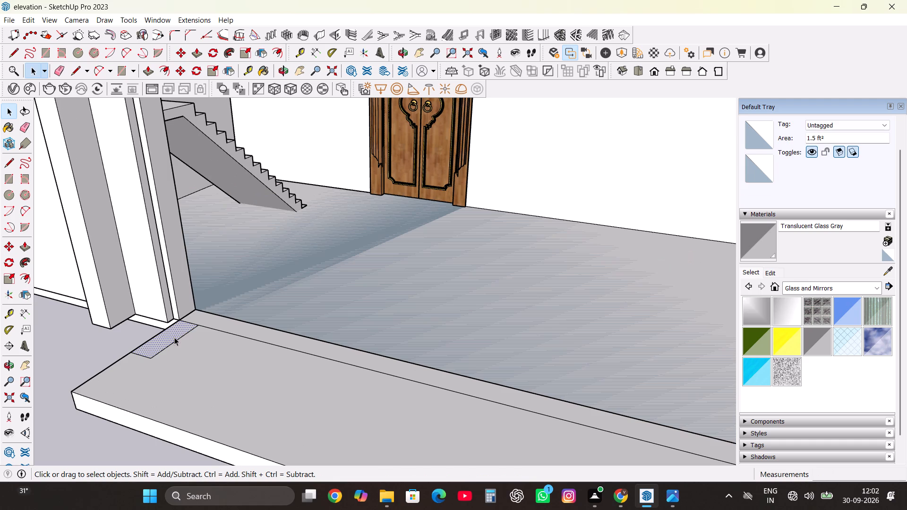
key("p")
left_click_drag(174, 335, 214, 293)
scroll(213, 294, "down", 3)
right_click(213, 294)
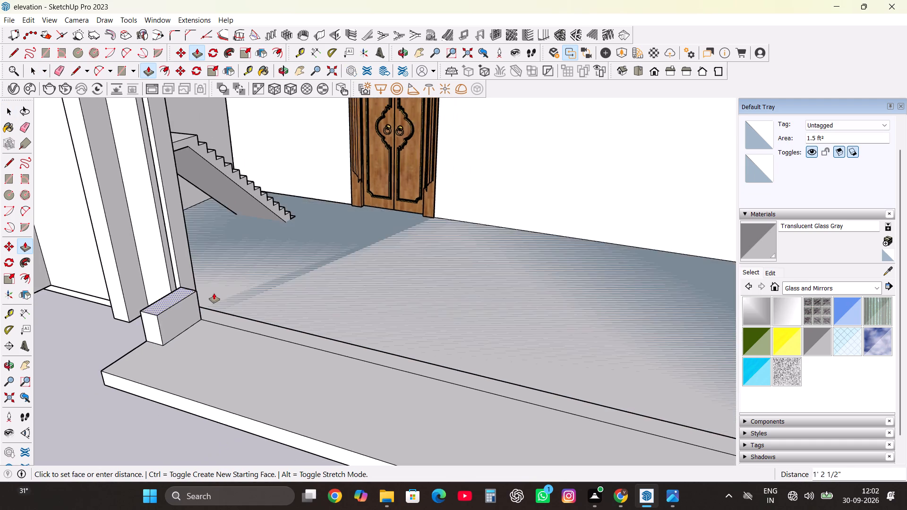
scroll(214, 293, "down", 7)
left_click_drag(214, 293, 458, 290)
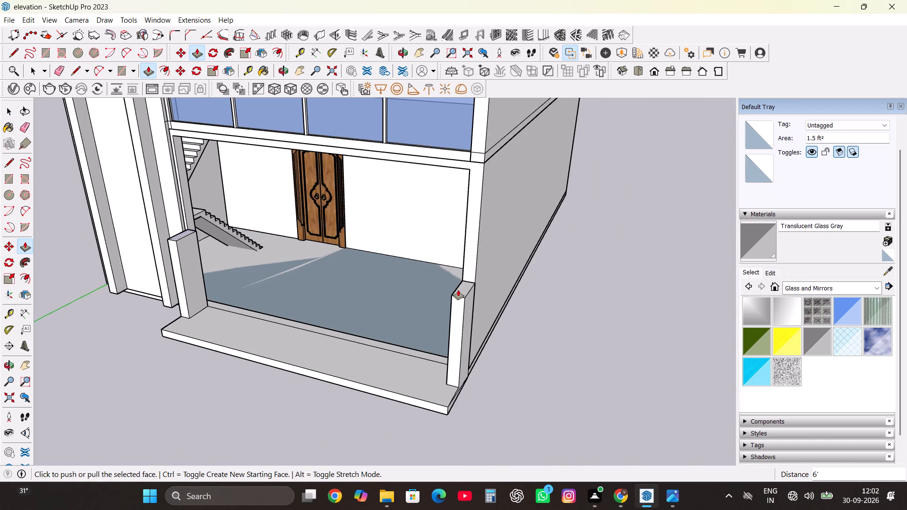
key("space")
double_click(573, 282)
Examine both front posts and the slab from several sides and compare them with the reference photo images (1).jpg.
middle_click_drag(446, 371, 556, 238)
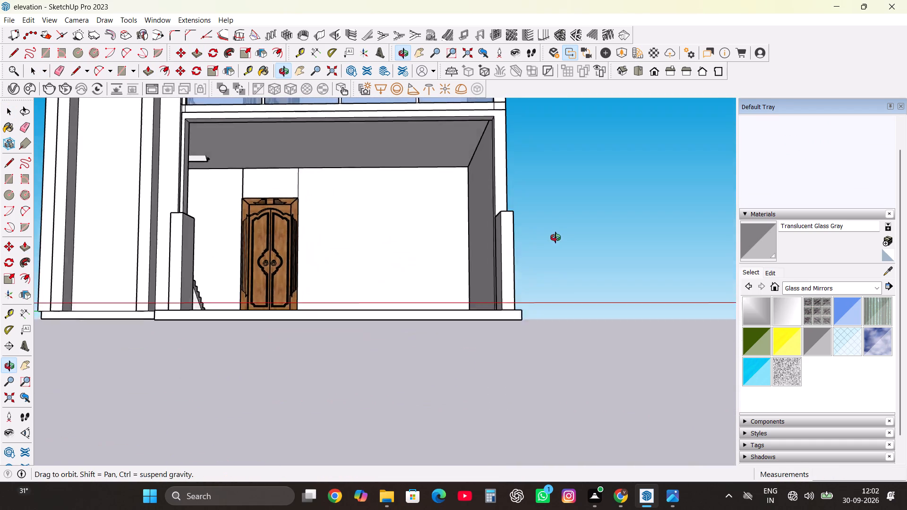
middle_click_drag(556, 238, 498, 357)
scroll(542, 318, "down", 6)
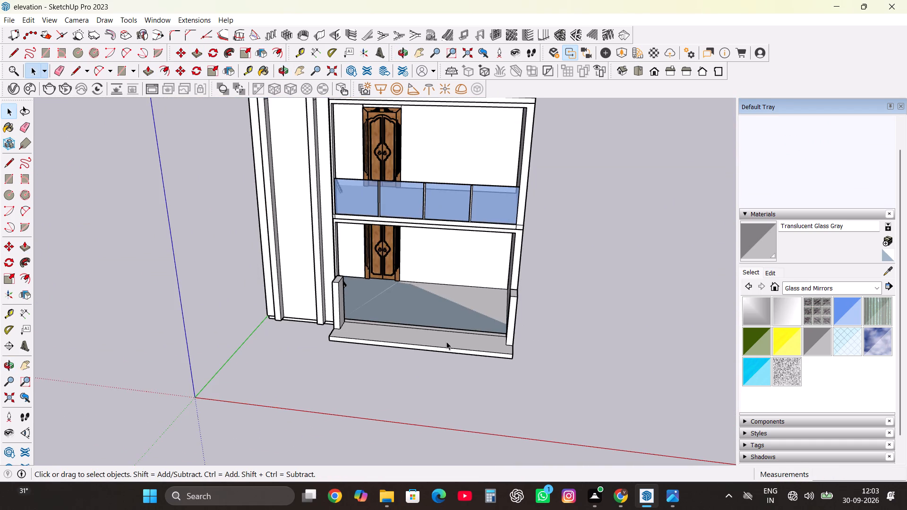
middle_click_drag(305, 368, 534, 321)
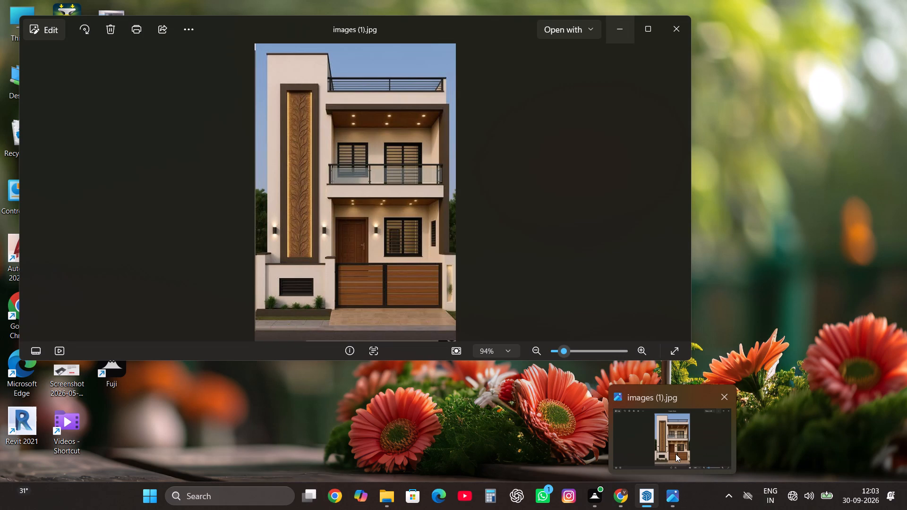
middle_click_drag(407, 300, 356, 332)
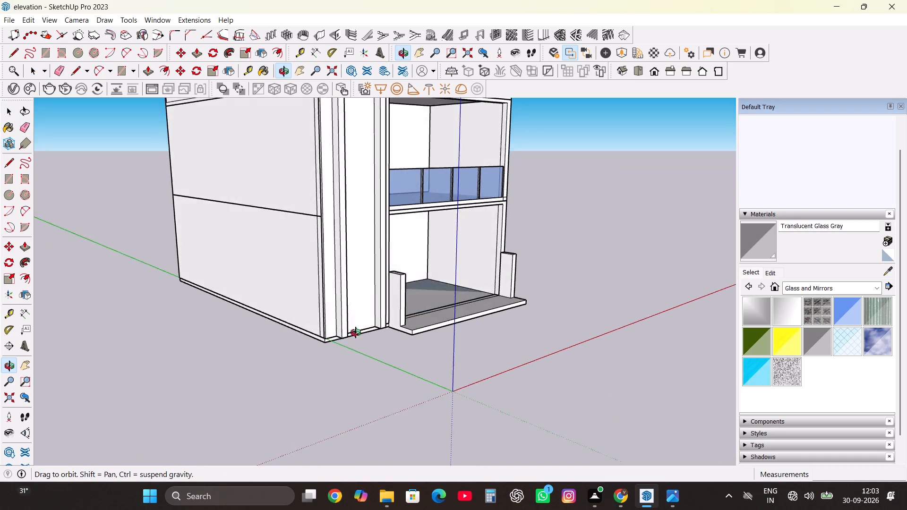
middle_click_drag(356, 332, 397, 341)
scroll(386, 296, "up", 6)
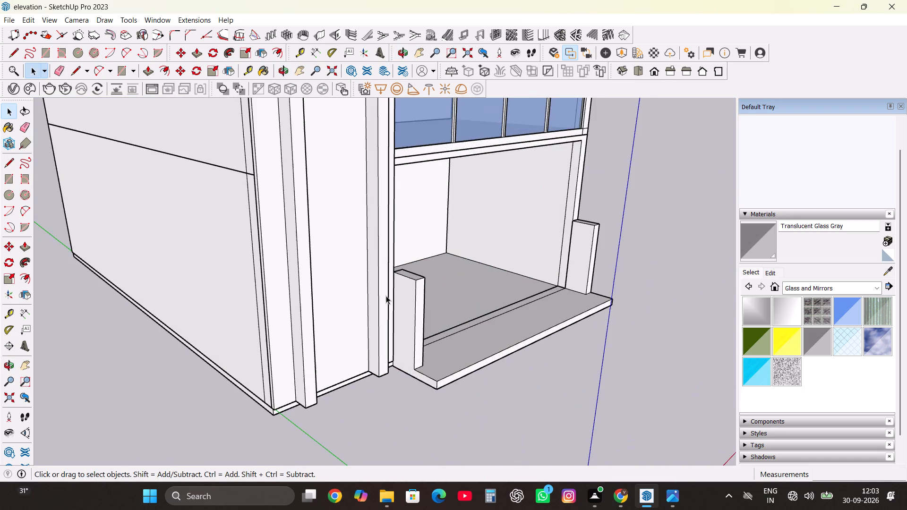
scroll(386, 296, "up", 4)
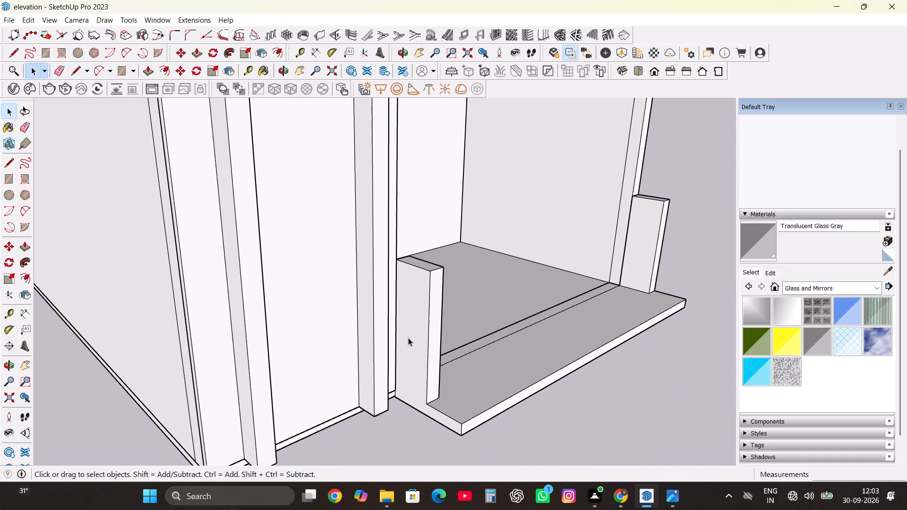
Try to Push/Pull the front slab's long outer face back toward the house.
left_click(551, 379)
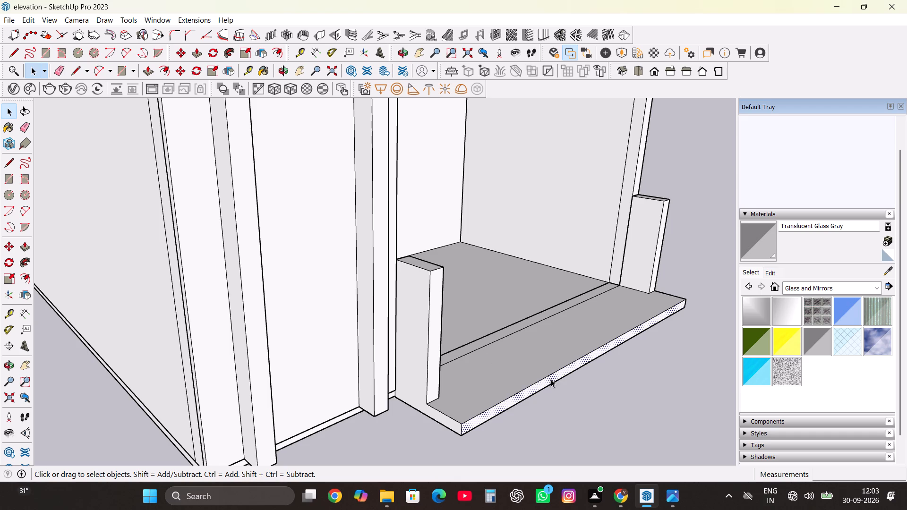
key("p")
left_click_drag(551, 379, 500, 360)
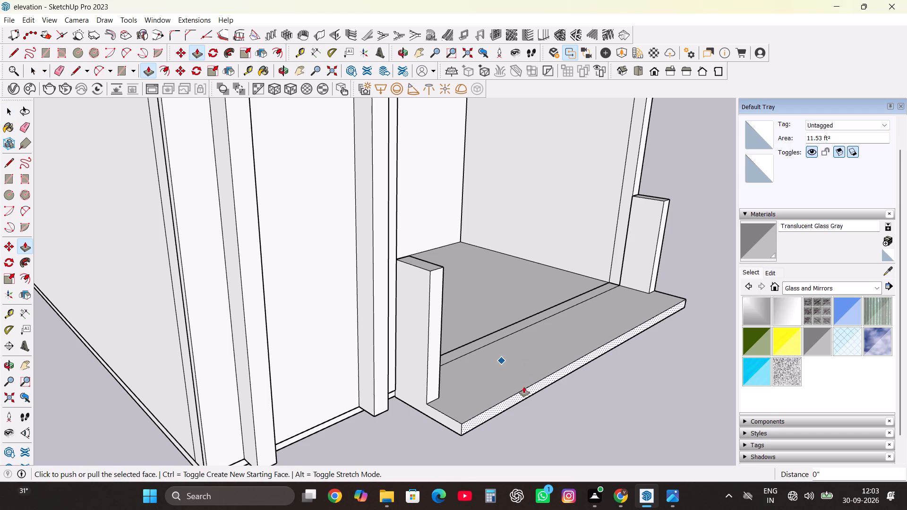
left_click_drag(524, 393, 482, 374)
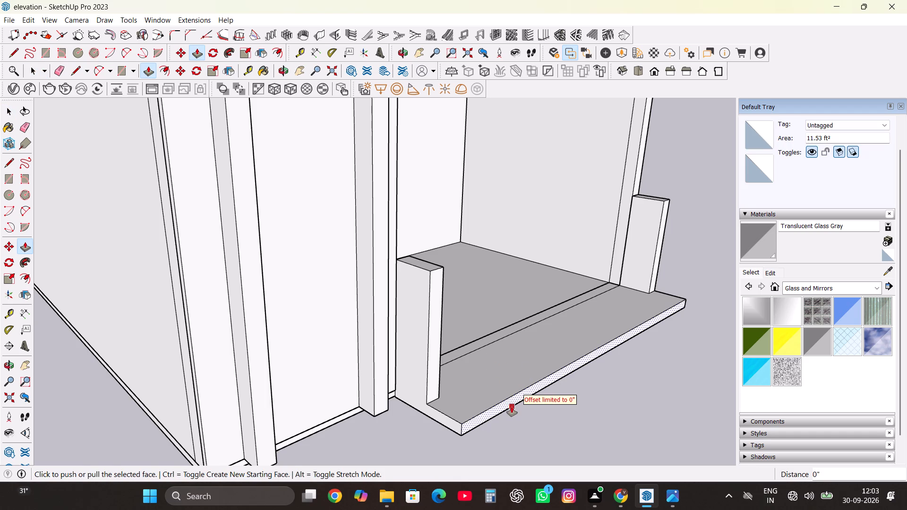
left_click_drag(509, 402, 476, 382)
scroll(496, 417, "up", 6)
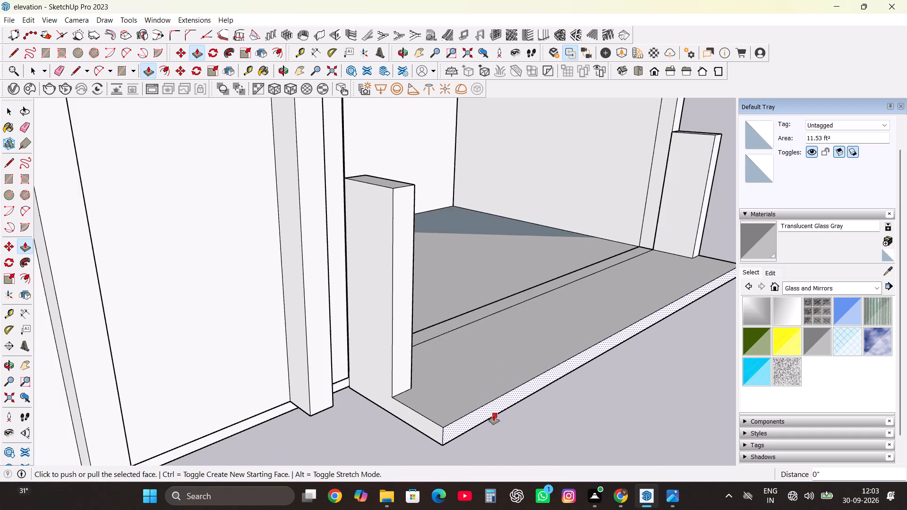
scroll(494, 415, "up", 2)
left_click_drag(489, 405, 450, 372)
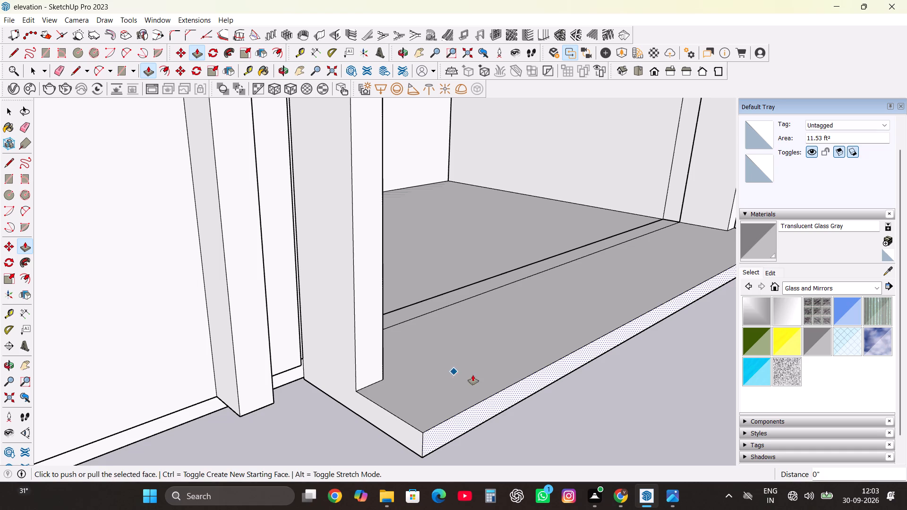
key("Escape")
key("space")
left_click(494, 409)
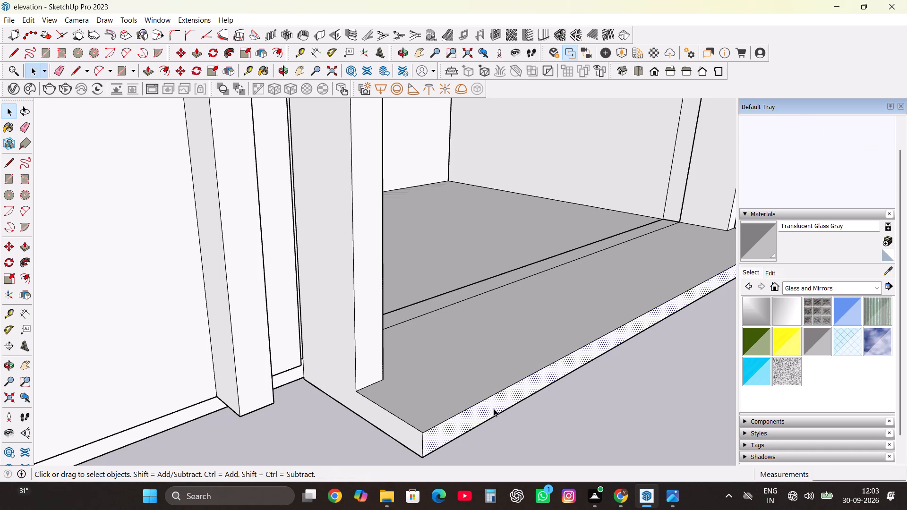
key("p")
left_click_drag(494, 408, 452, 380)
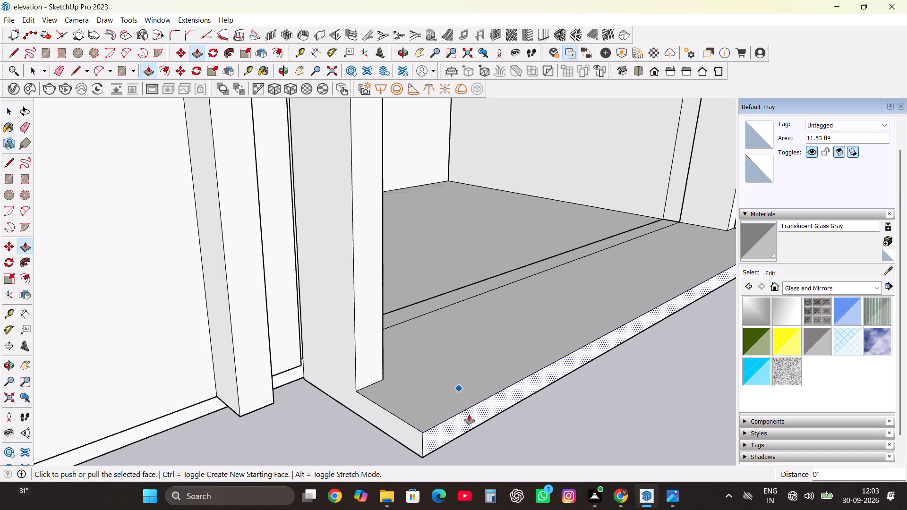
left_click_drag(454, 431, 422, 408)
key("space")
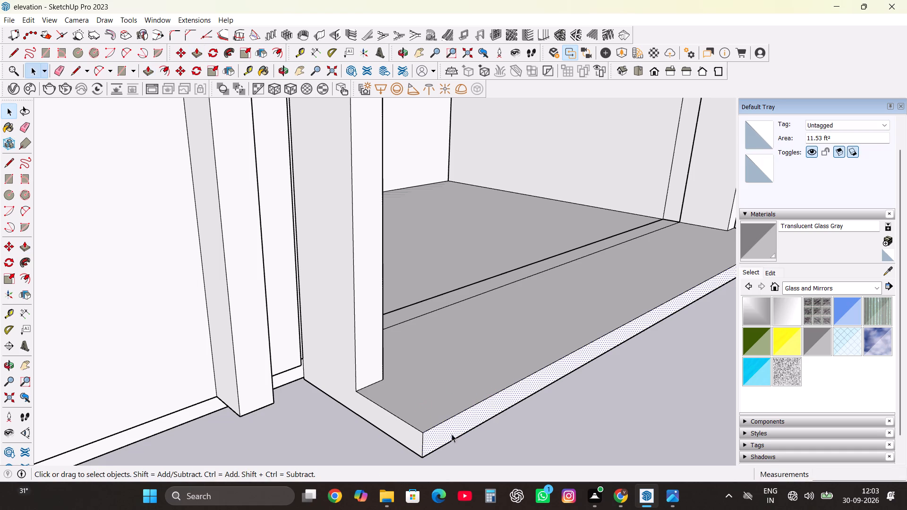
Push/Pull the front slab's long outer face 2' inward to the gate post's front corner, creating a new starting face.
triple_click(450, 432)
left_click(450, 432)
left_click(461, 423)
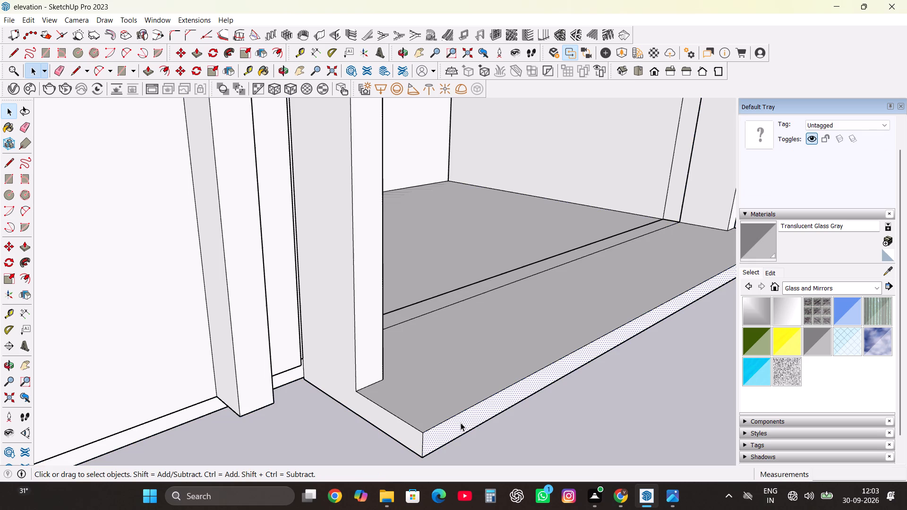
key("p")
left_click_drag(461, 423, 431, 402)
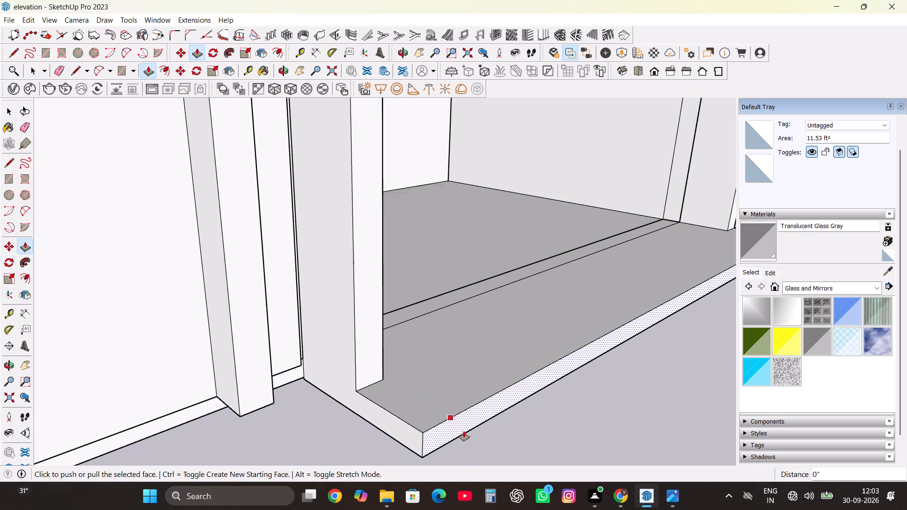
left_click_drag(457, 427, 399, 352)
double_click(469, 416)
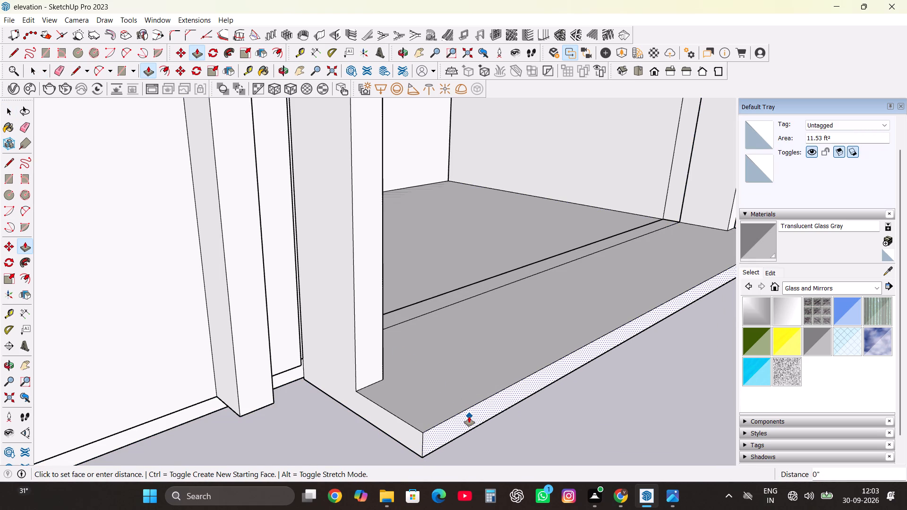
left_click_drag(469, 416, 436, 380)
left_click_drag(460, 415, 414, 372)
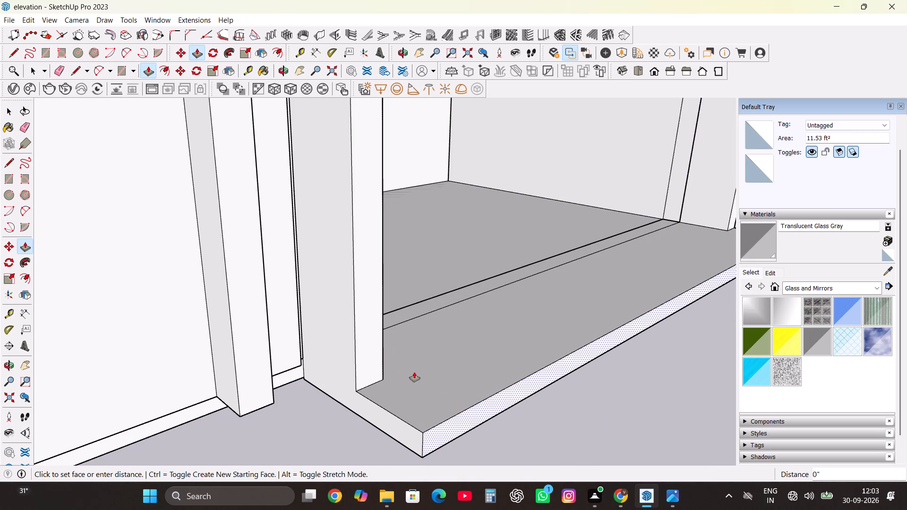
left_click_drag(414, 372, 377, 367)
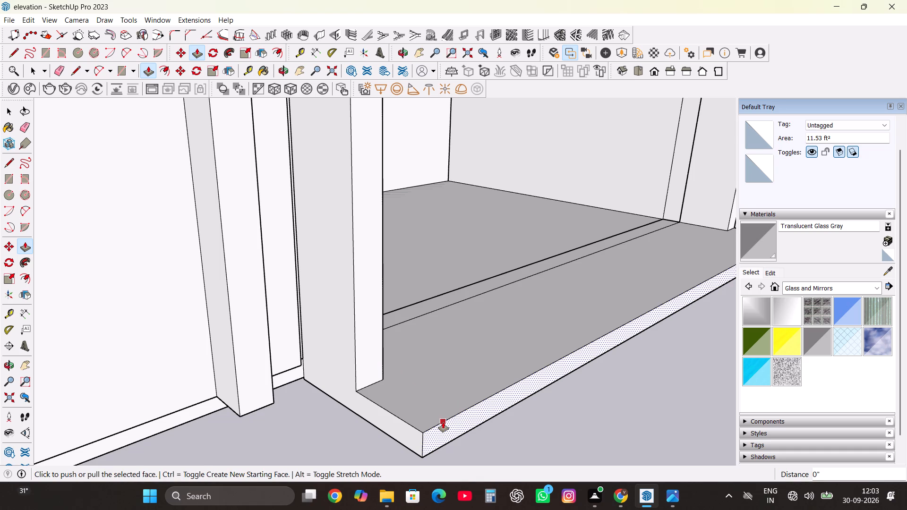
left_click_drag(444, 426, 421, 405)
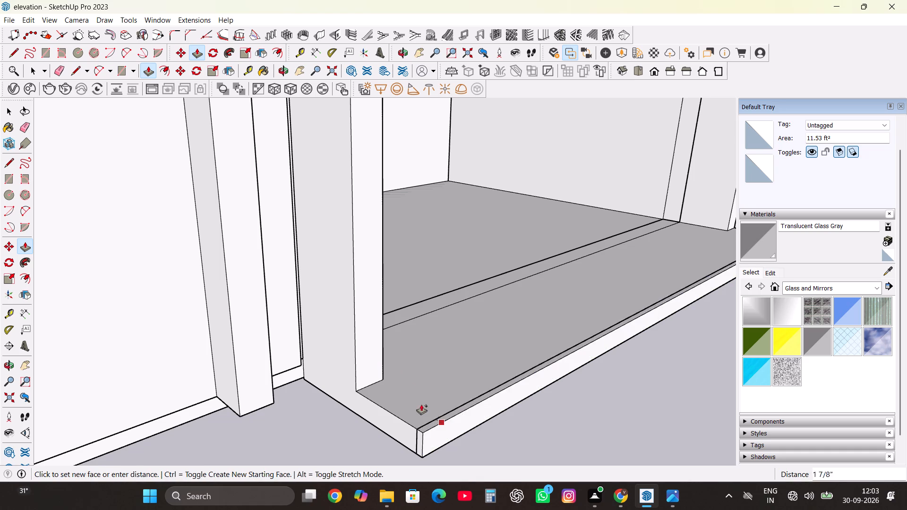
left_click_drag(421, 405, 380, 381)
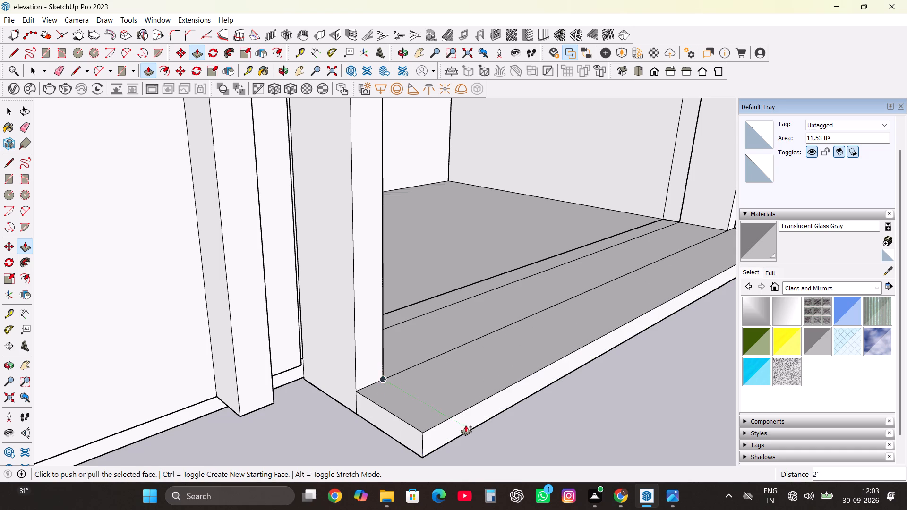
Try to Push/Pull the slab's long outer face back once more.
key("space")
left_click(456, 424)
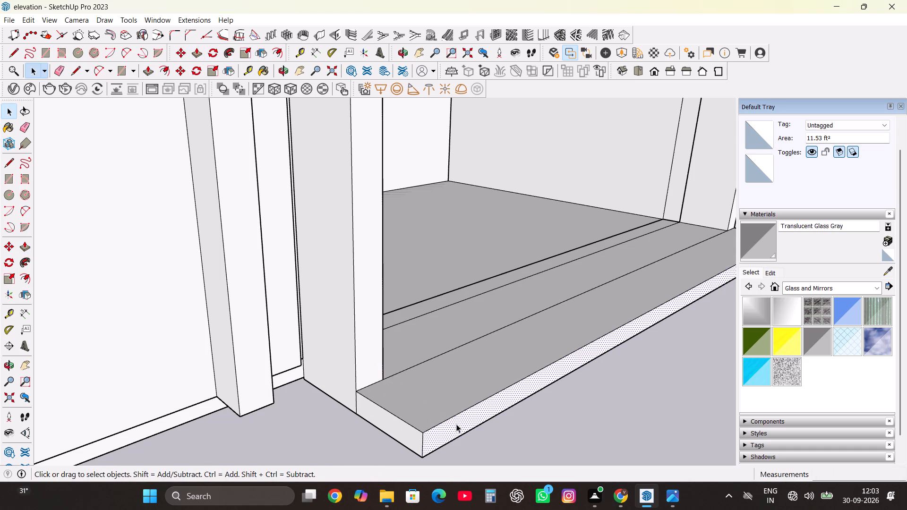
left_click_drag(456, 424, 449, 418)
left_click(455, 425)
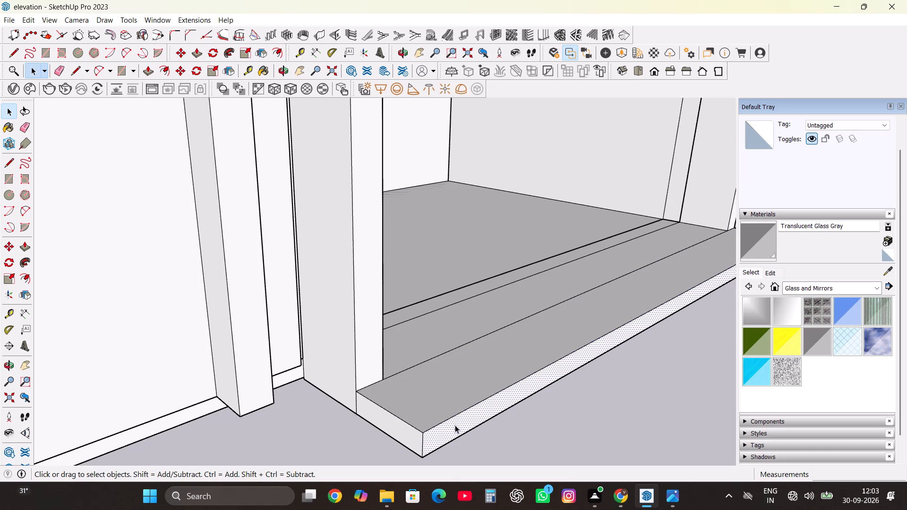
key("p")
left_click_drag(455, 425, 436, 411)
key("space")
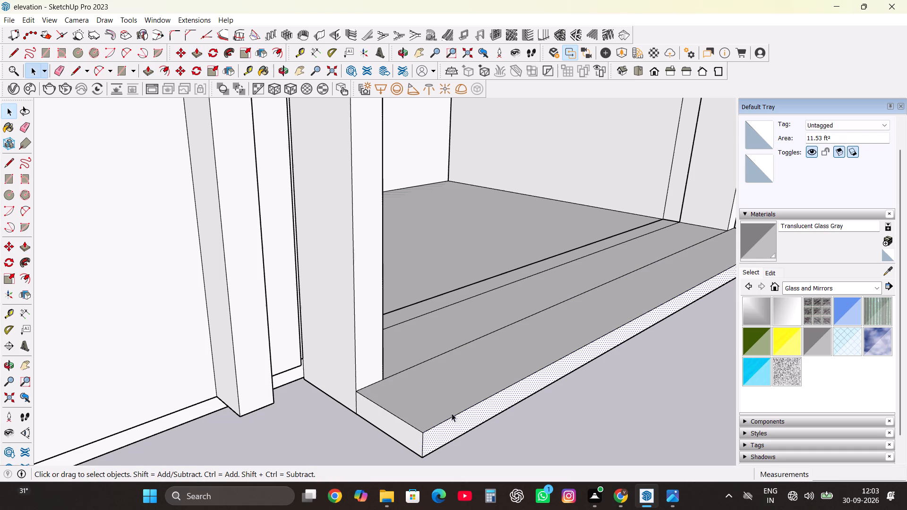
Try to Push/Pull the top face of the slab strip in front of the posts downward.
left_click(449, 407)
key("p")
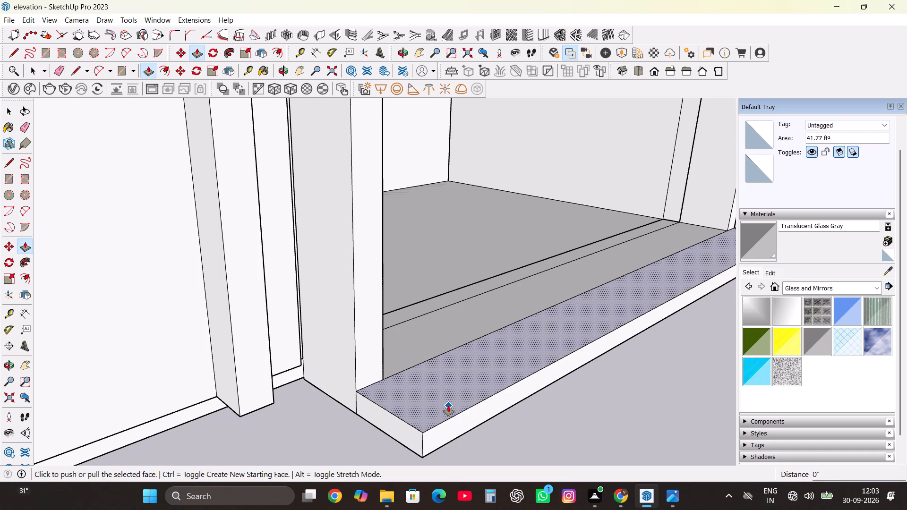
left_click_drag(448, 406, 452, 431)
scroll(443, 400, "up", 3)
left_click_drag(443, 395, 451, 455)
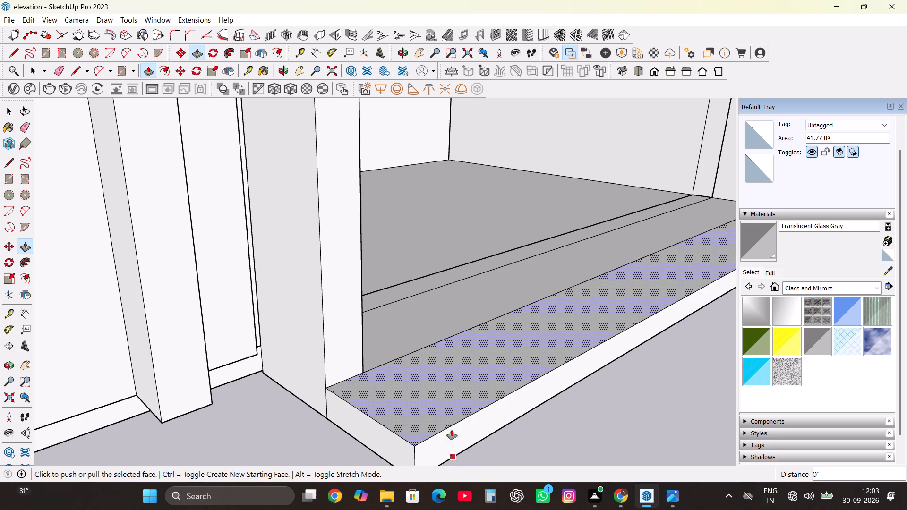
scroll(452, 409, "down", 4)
Delete the top face and the tall-wall-side end face of the slab strip projecting beyond the gate posts.
key("space")
triple_click(452, 389)
left_click(445, 394)
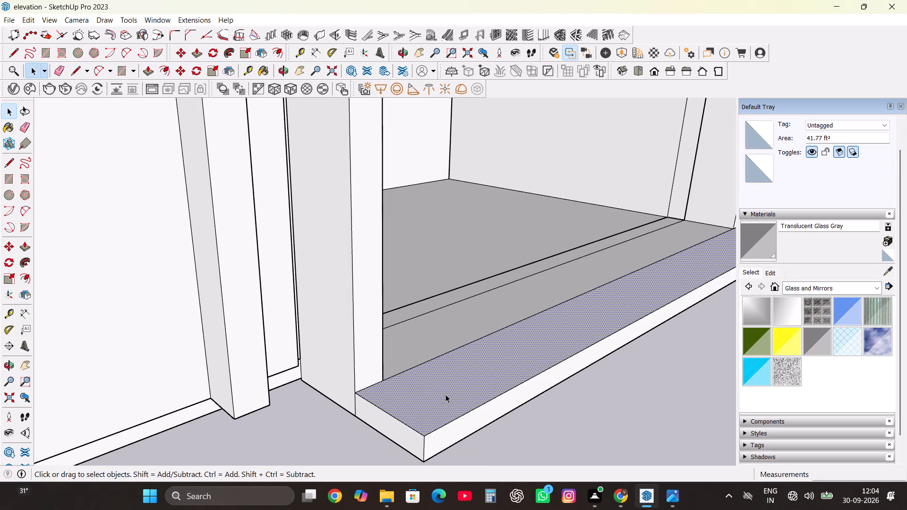
key("Delete")
scroll(443, 392, "down", 2)
scroll(447, 401, "up", 5)
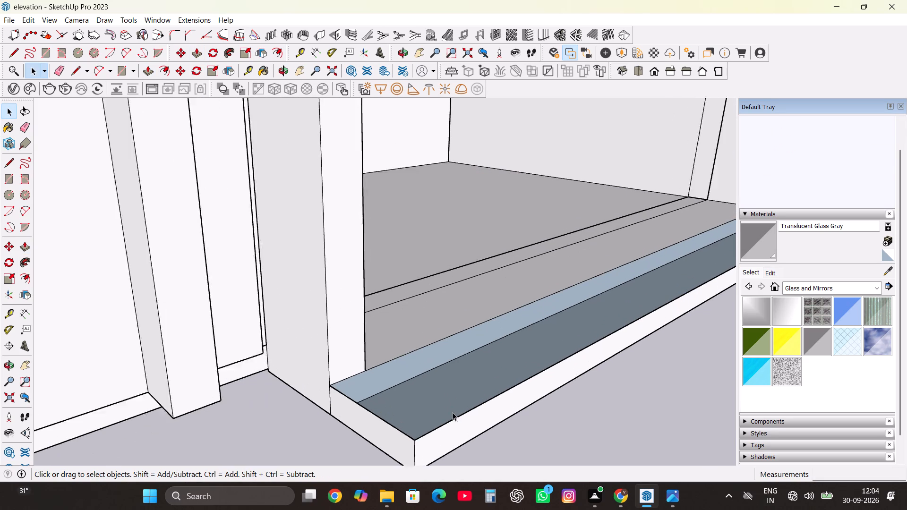
scroll(432, 397, "down", 2)
middle_click_drag(448, 409, 373, 349)
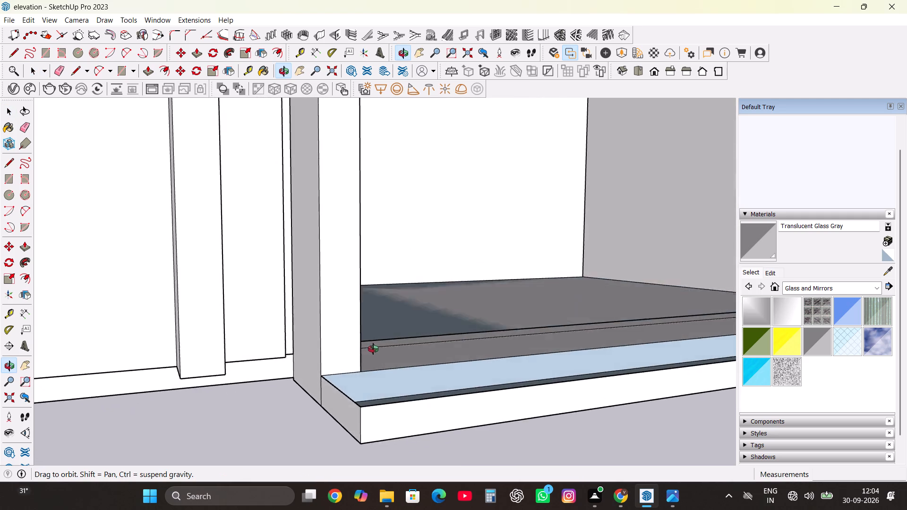
middle_click_drag(373, 349, 488, 434)
left_click(420, 432)
key("Delete")
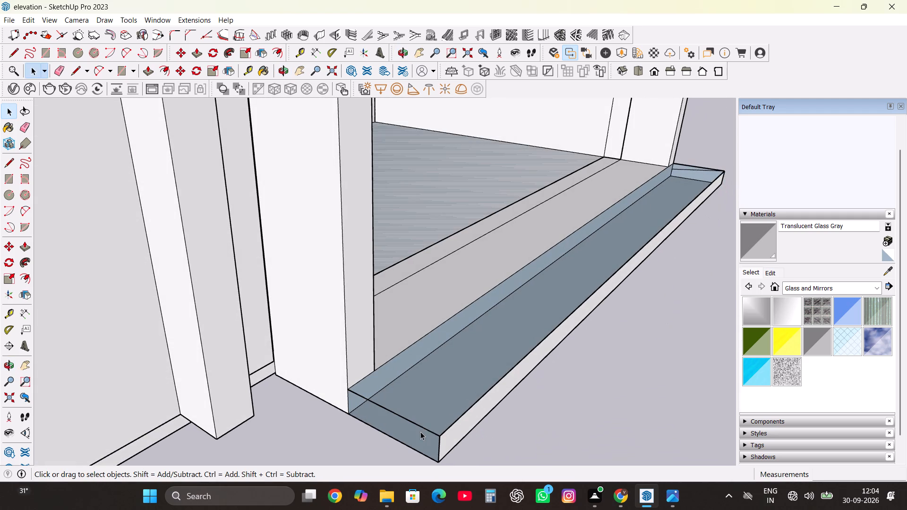
Delete the projecting strip's long outer face, underside and loose edges, starting from the end beside the tall wall.
left_click(426, 429)
key("Delete")
left_click(445, 434)
key("Delete")
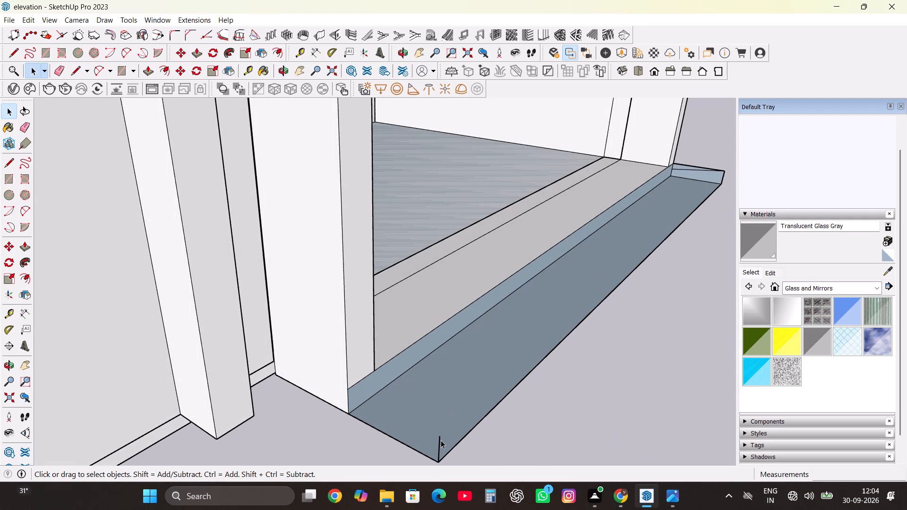
left_click(440, 442)
key("Delete")
left_click(424, 454)
key("Delete")
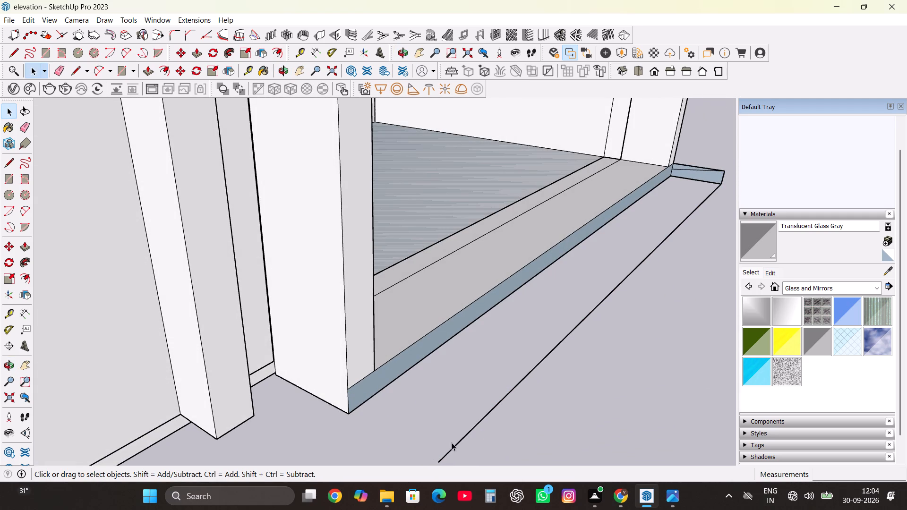
left_click(458, 440)
key("Delete")
Delete the leftover end face and its loose edges at the strip's far end, beyond the opposite gate post.
scroll(417, 440, "down", 4)
scroll(571, 240, "up", 1)
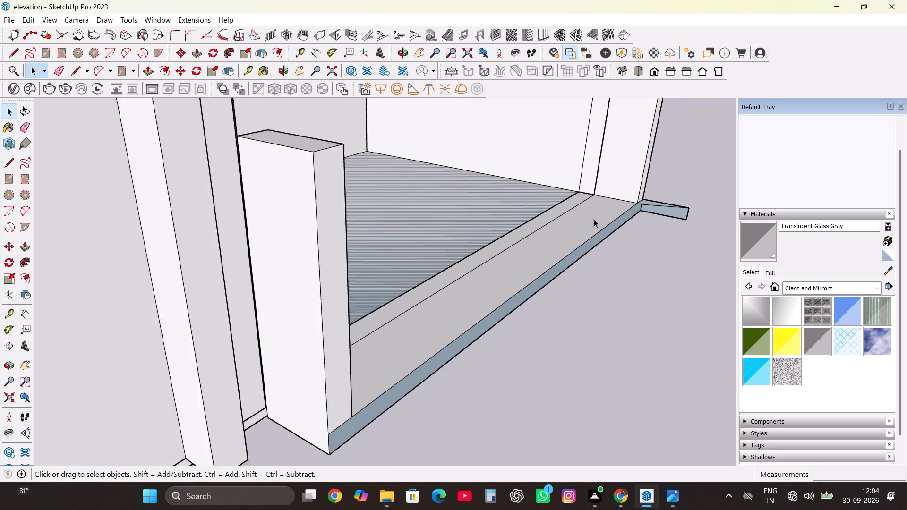
scroll(594, 219, "up", 4)
left_click(668, 204)
key("Delete")
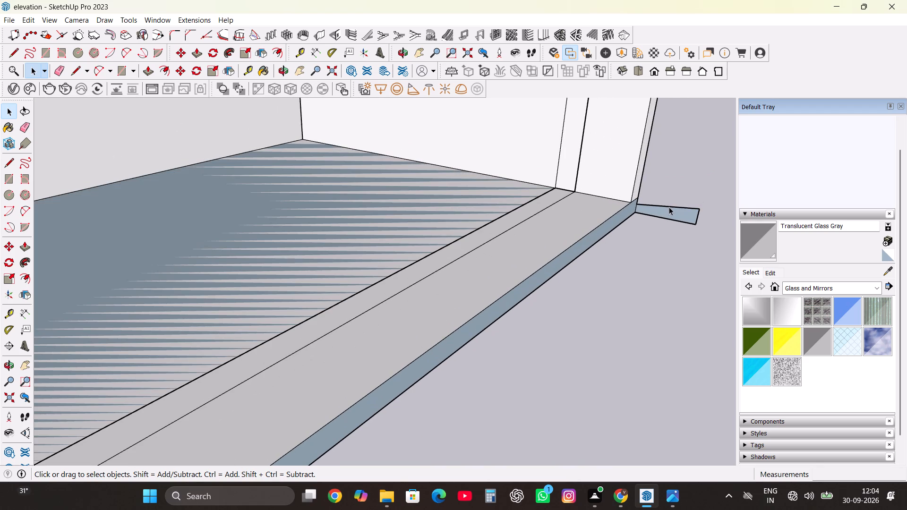
left_click(669, 209)
key("Delete")
left_click(670, 205)
key("Delete")
left_click(672, 220)
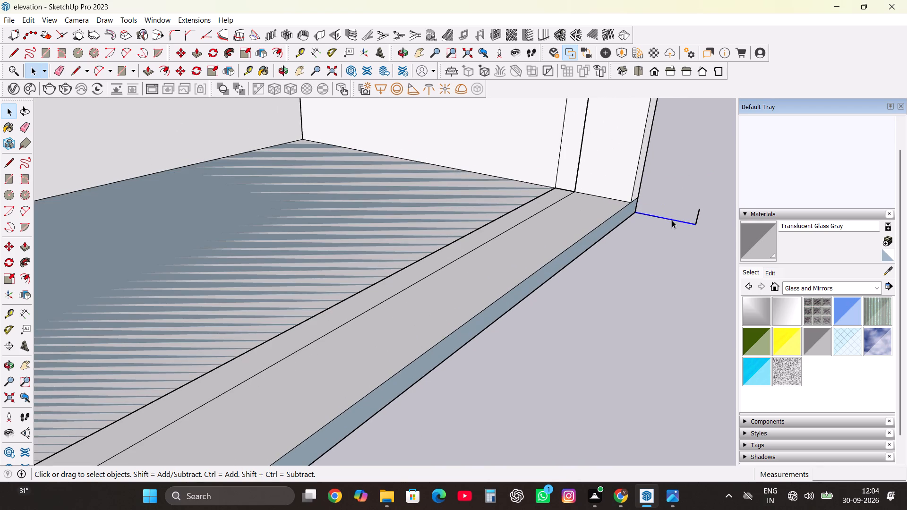
key("Delete")
left_click(696, 216)
key("Delete")
Reverse the slab's exposed front face so its front side points outward.
scroll(625, 219, "down", 7)
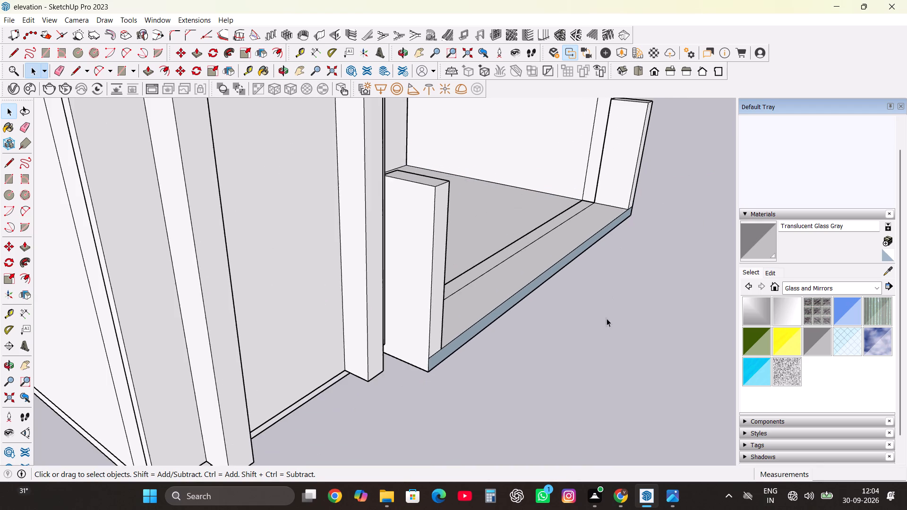
middle_click_drag(605, 328, 419, 272)
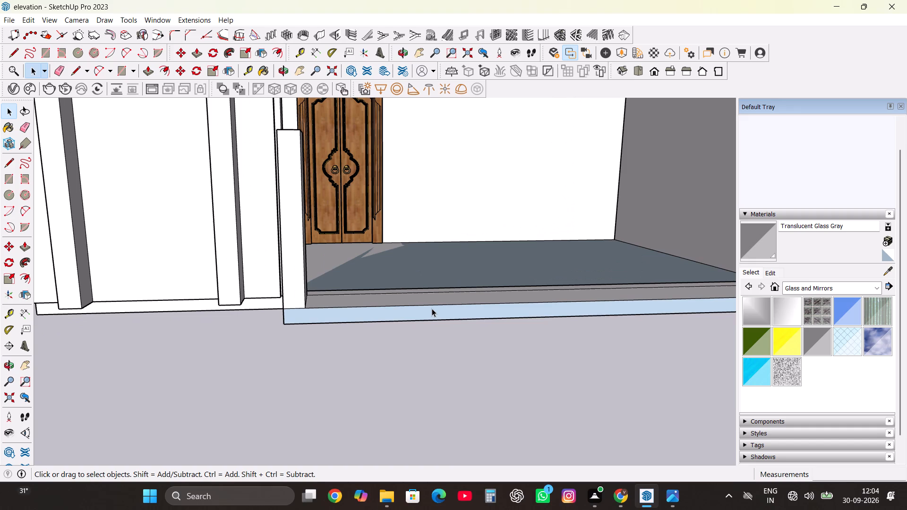
right_click(432, 308)
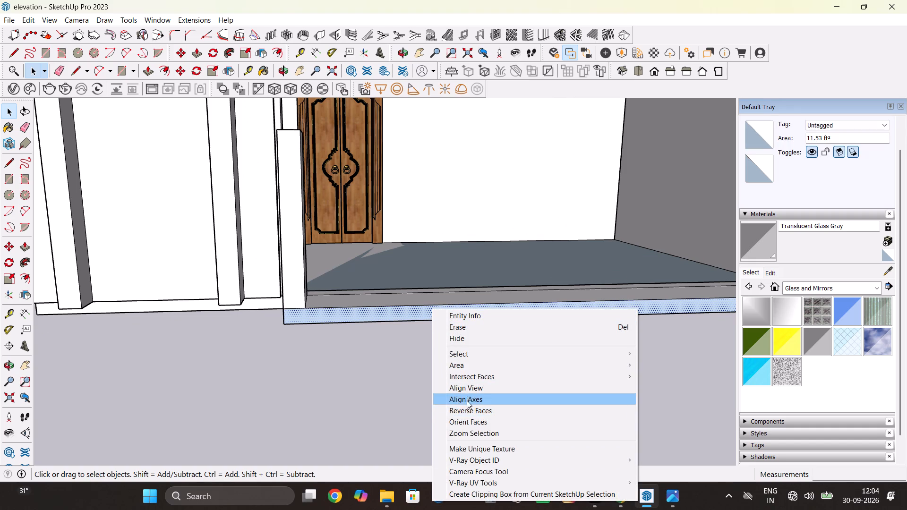
left_click(467, 409)
Examine the trimmed slab and both gate posts from the front and both sides of the house.
scroll(424, 400, "down", 13)
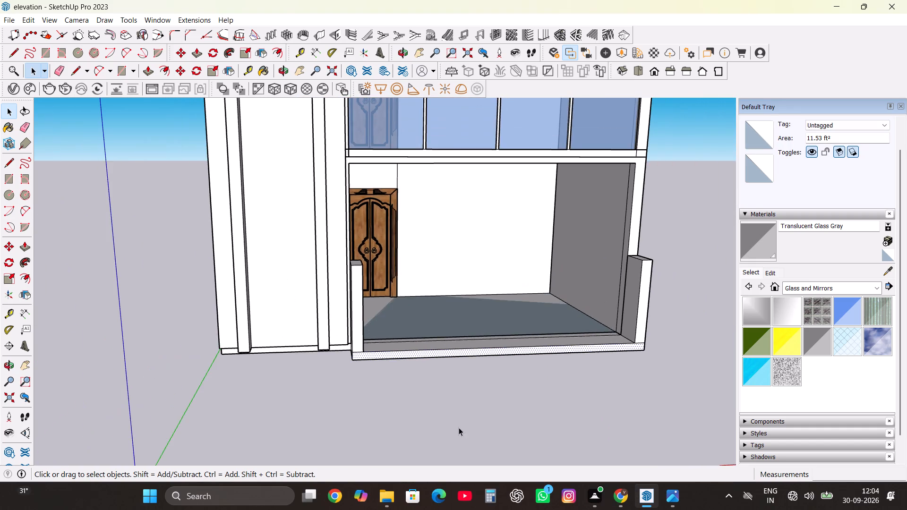
middle_click_drag(455, 427, 340, 415)
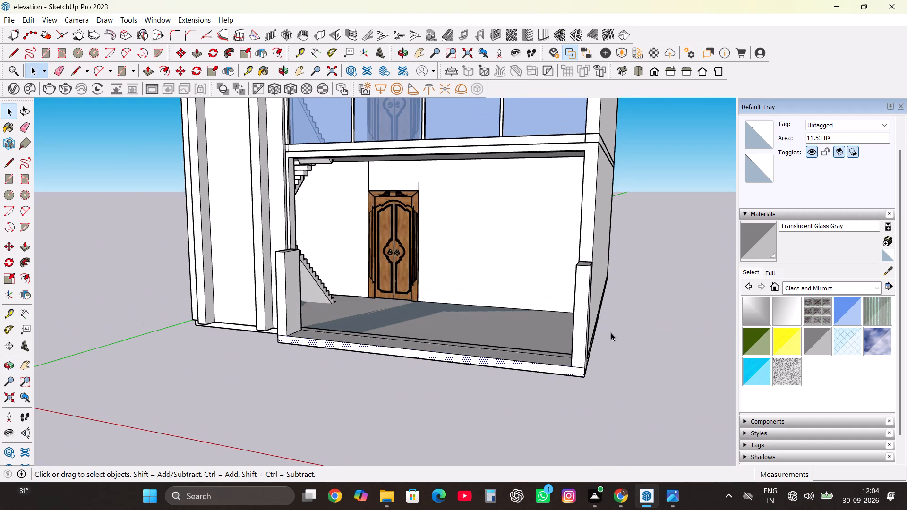
scroll(611, 335, "up", 2)
middle_click_drag(633, 311, 499, 397)
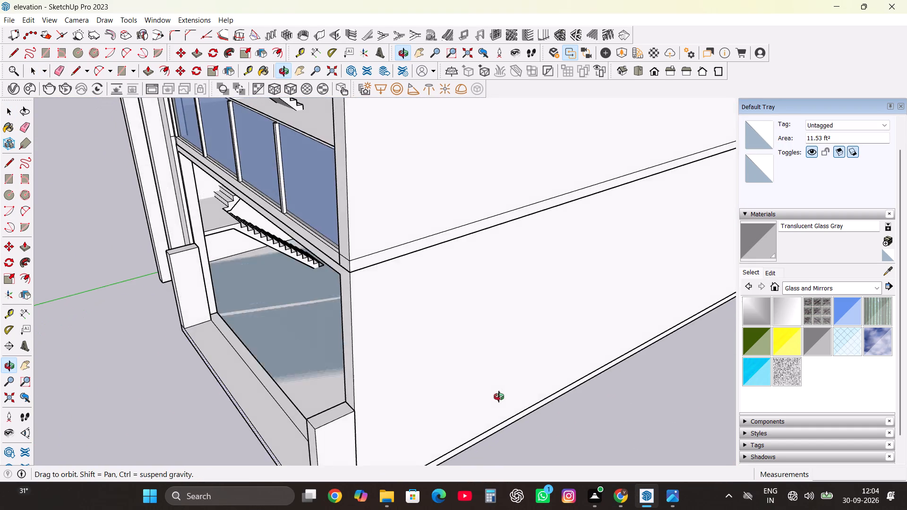
middle_click_drag(499, 397, 603, 310)
scroll(610, 312, "down", 7)
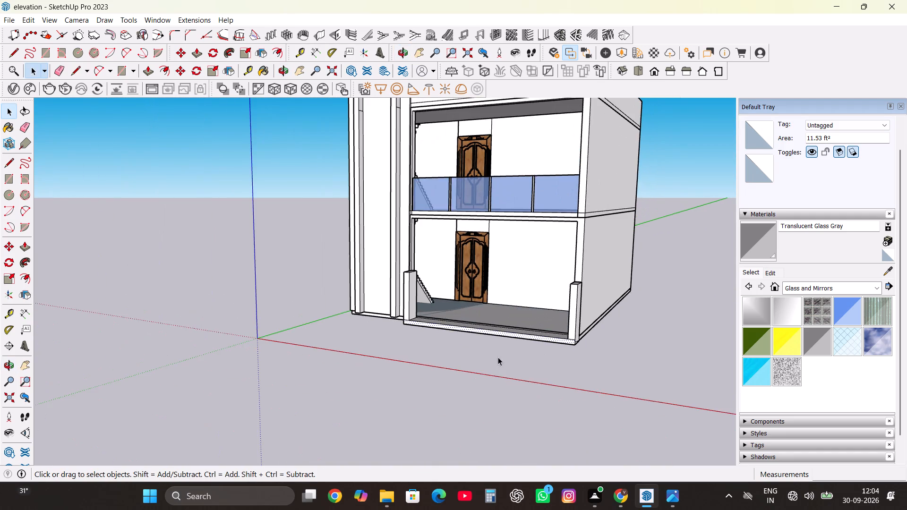
middle_click_drag(498, 357, 588, 359)
double_click(631, 297)
middle_click_drag(445, 350, 546, 397)
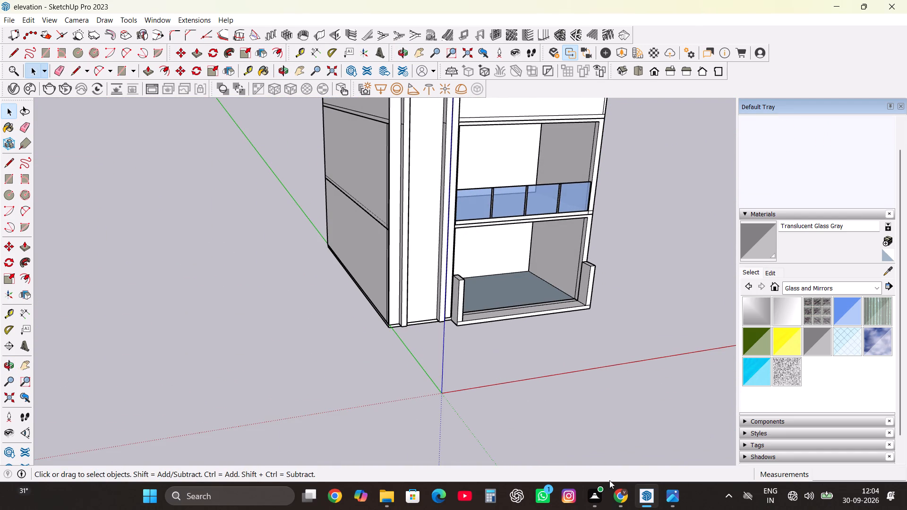
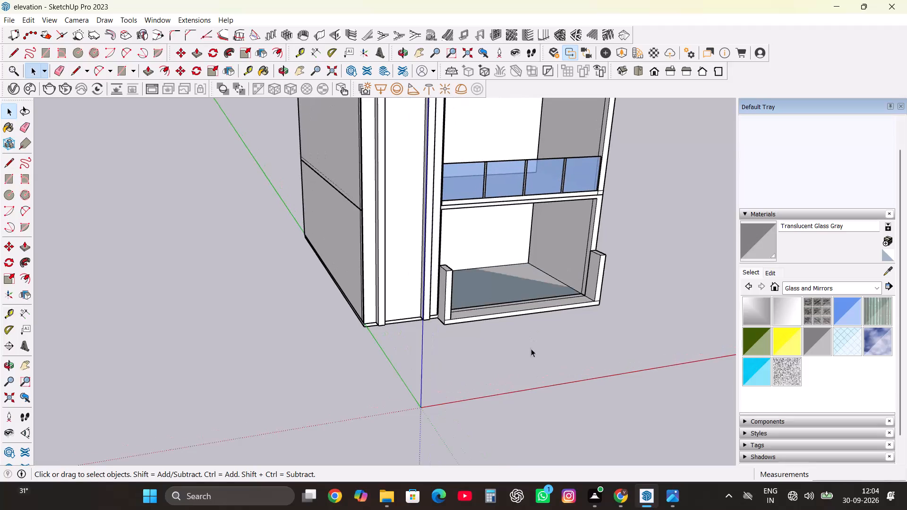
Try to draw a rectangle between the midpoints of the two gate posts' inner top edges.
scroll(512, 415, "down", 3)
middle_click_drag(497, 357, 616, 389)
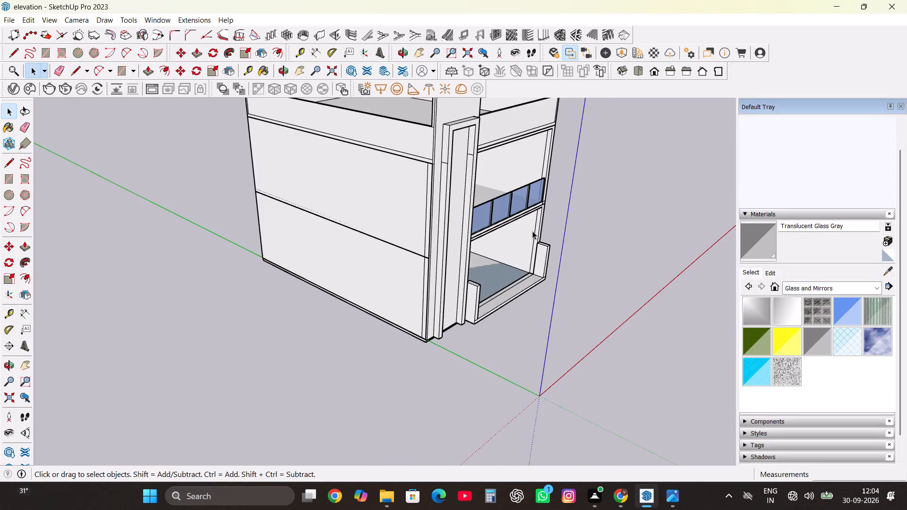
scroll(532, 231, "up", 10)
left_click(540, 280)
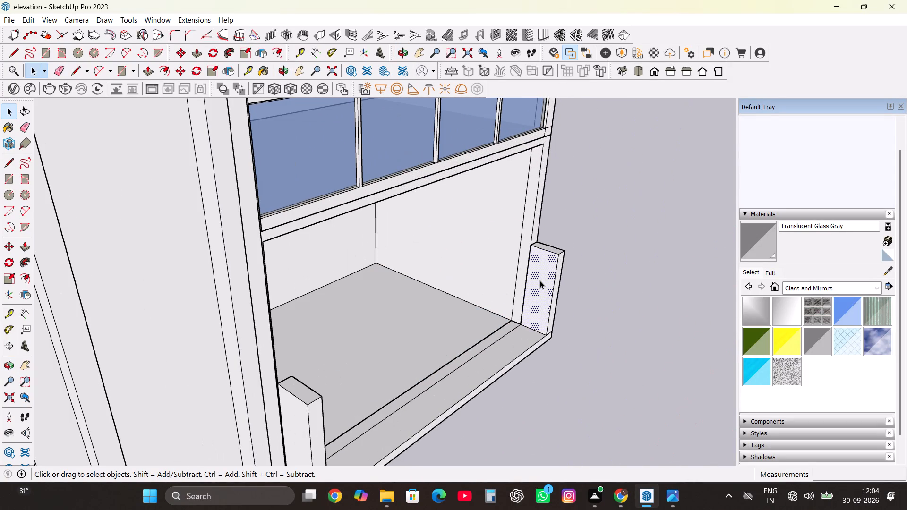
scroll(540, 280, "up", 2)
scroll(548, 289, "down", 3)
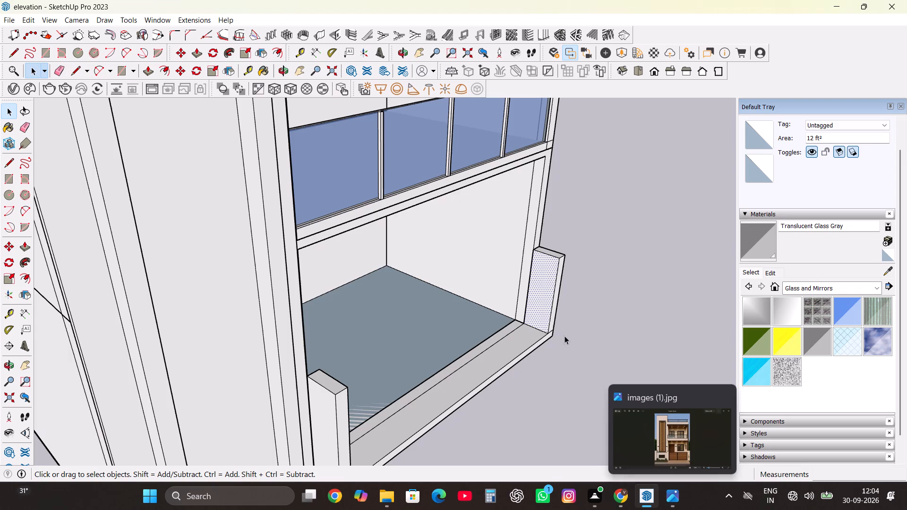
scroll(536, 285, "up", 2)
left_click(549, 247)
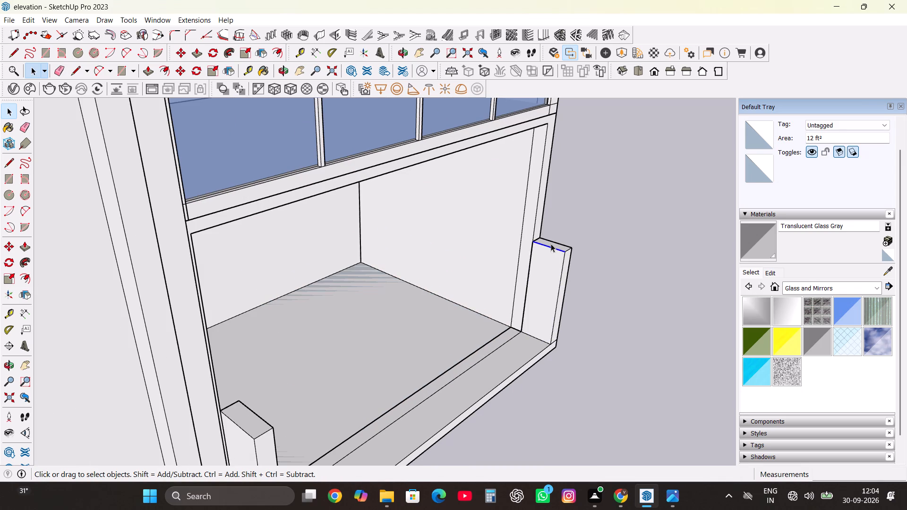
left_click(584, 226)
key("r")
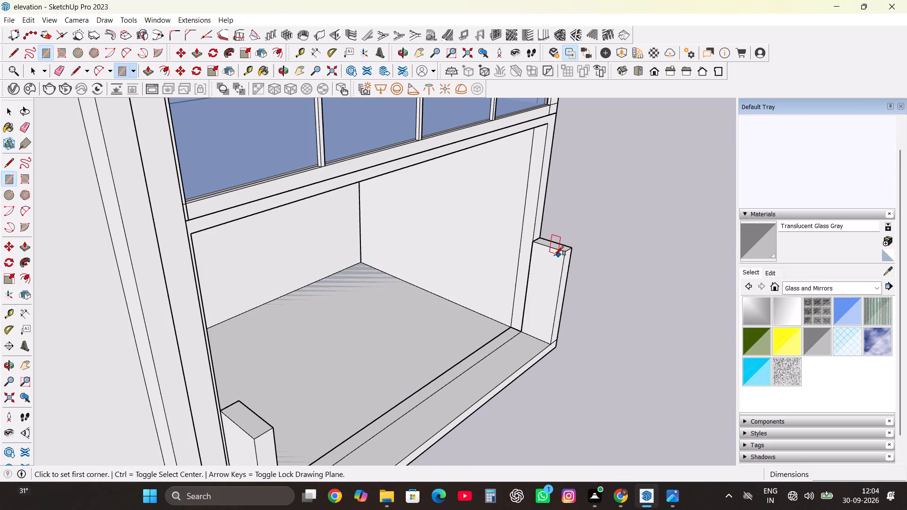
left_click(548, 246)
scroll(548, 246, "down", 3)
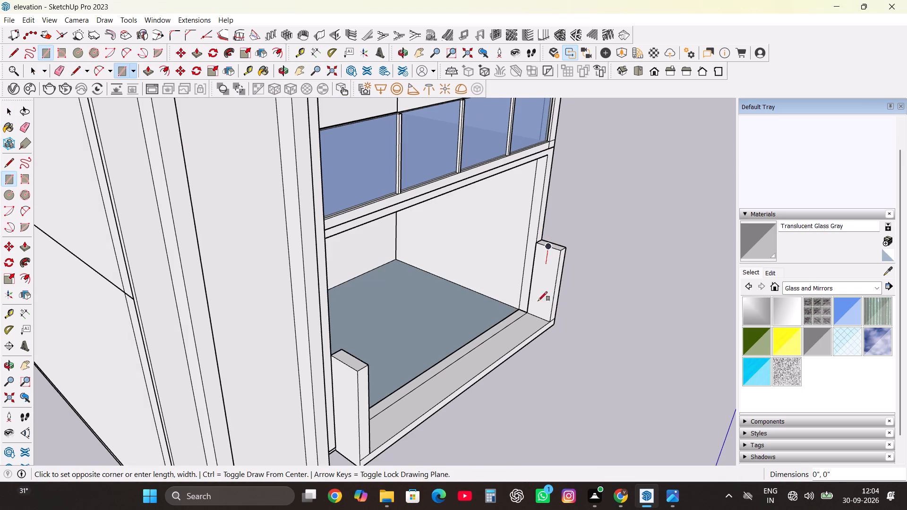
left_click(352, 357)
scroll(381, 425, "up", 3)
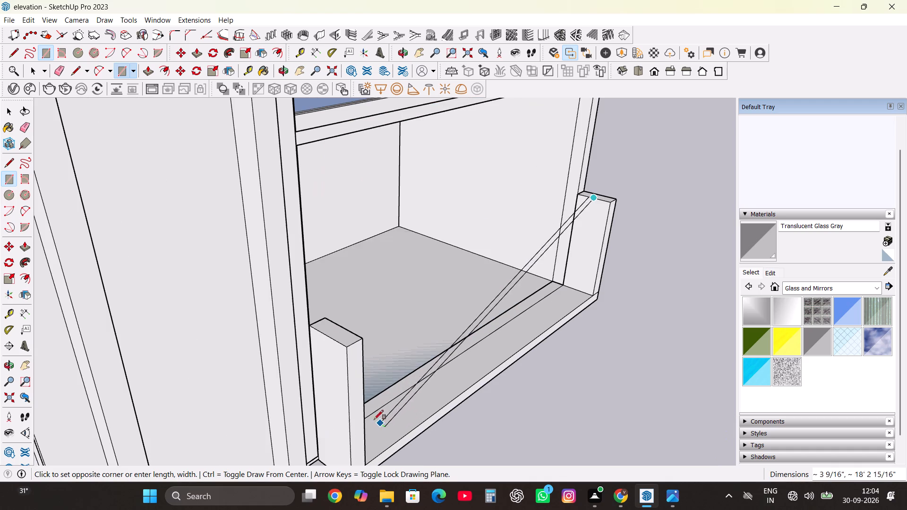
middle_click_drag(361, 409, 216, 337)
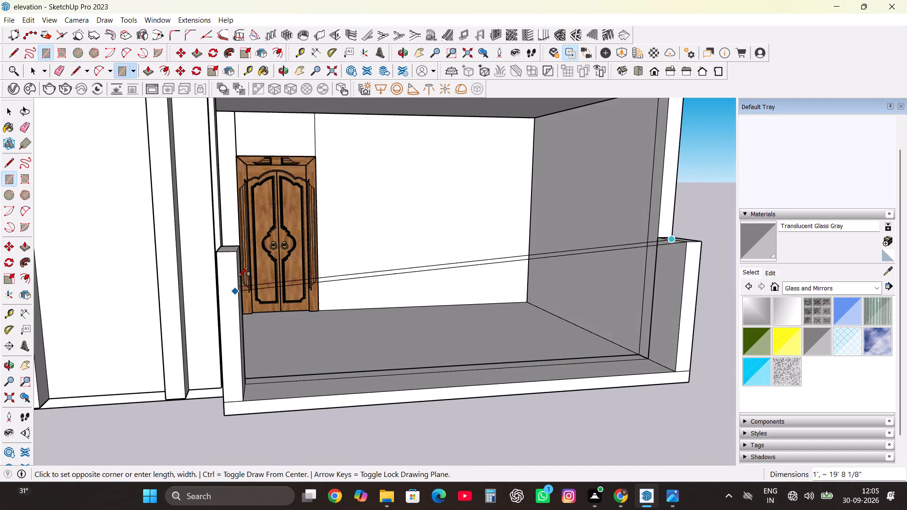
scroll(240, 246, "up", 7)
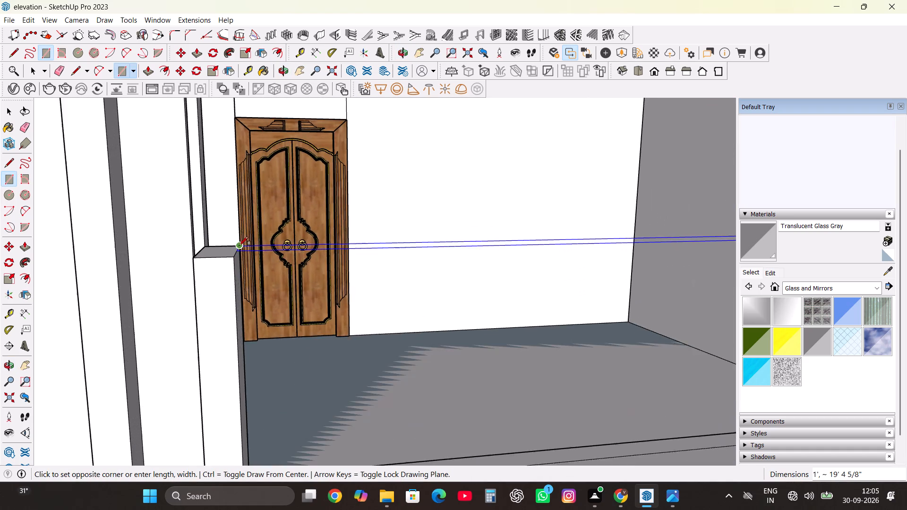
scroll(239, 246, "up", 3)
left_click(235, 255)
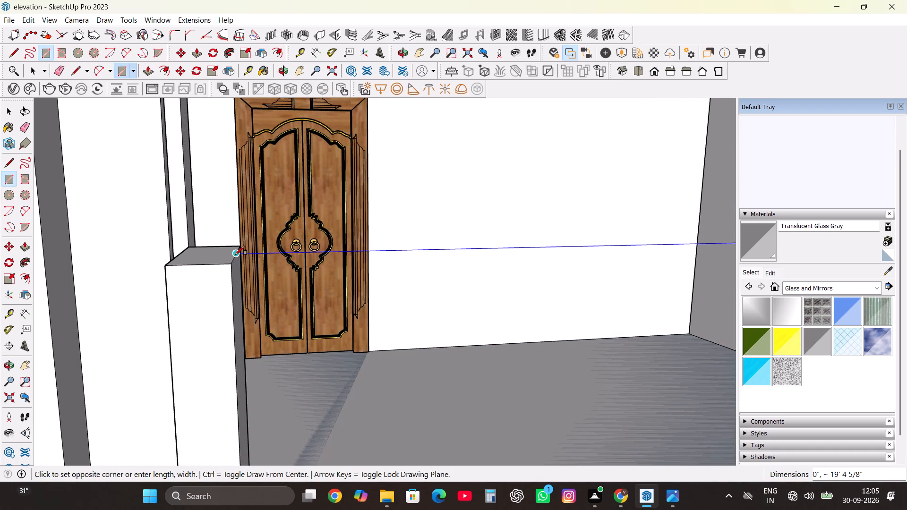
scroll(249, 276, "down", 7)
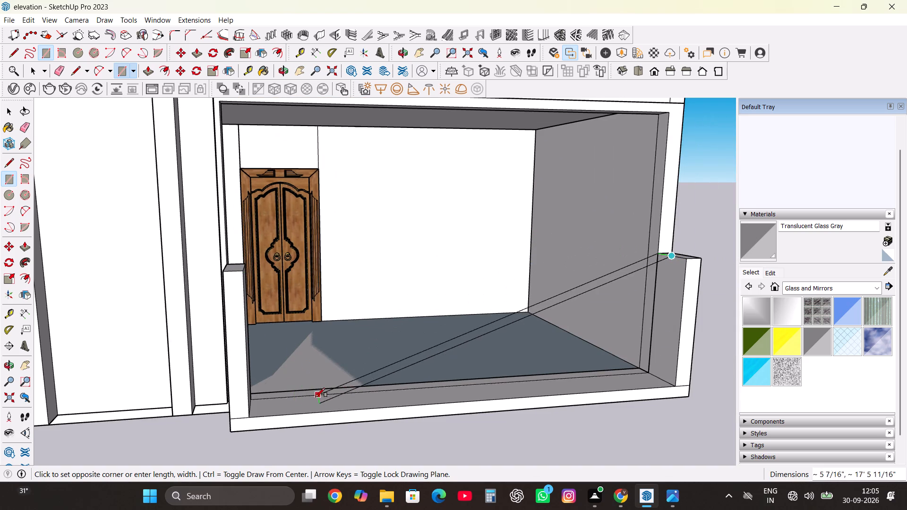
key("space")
Draw a line from the midpoint of the far gate post's inner top edge across to the post beside the tall wall.
key("l")
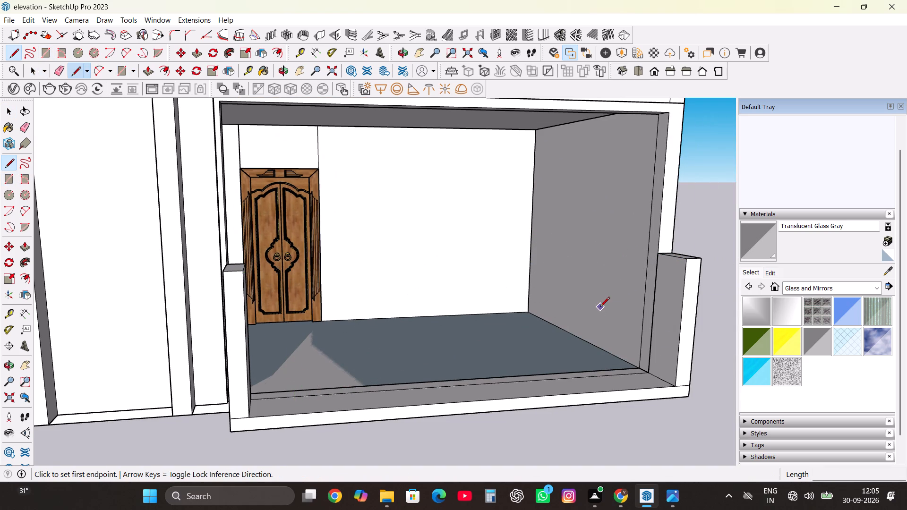
left_click(675, 257)
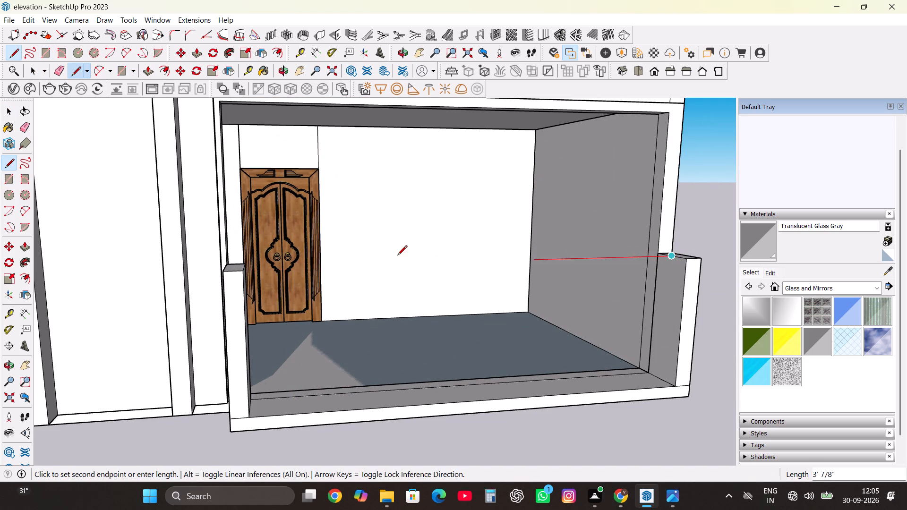
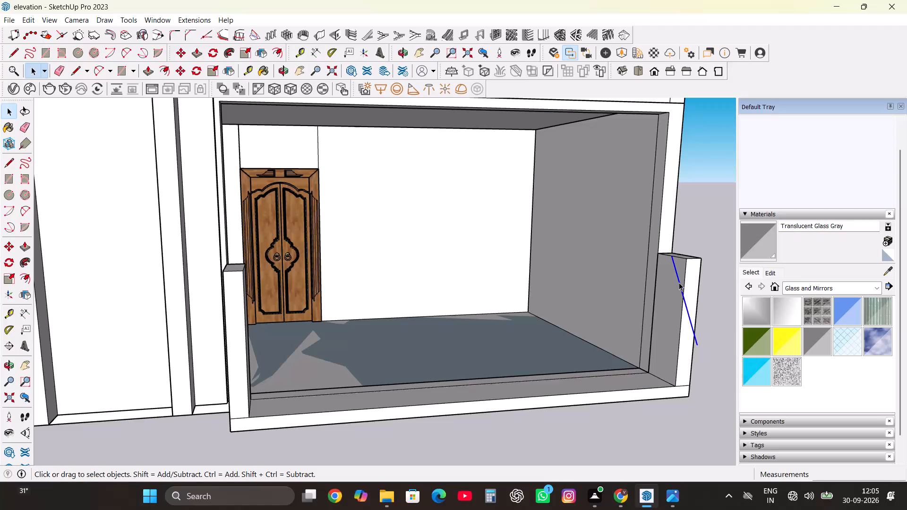
Delete the selected slanted line on the gate post farthest from the tall wall.
key("Delete")
Draw a line between the midpoints of the two gate posts' inner top edges, about 19' 4 5/8" long.
scroll(553, 340, "down", 7)
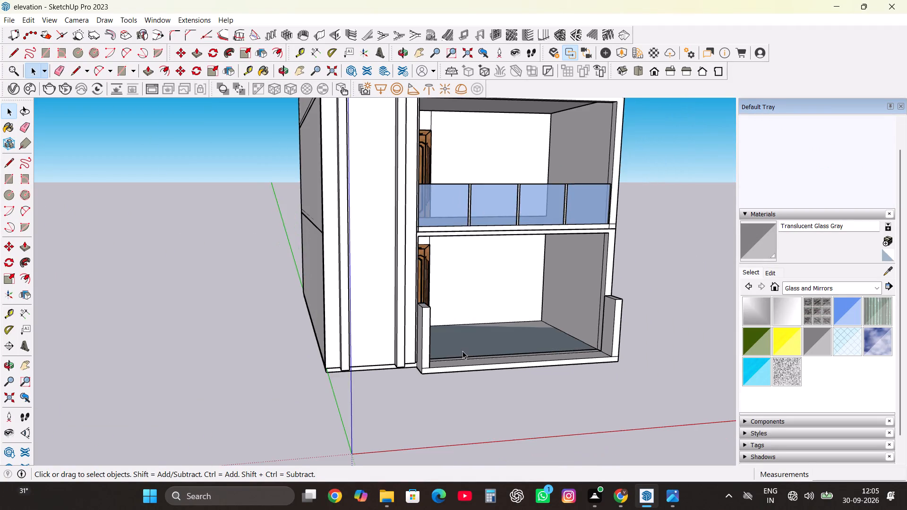
middle_click_drag(463, 351, 570, 407)
scroll(460, 309, "up", 2)
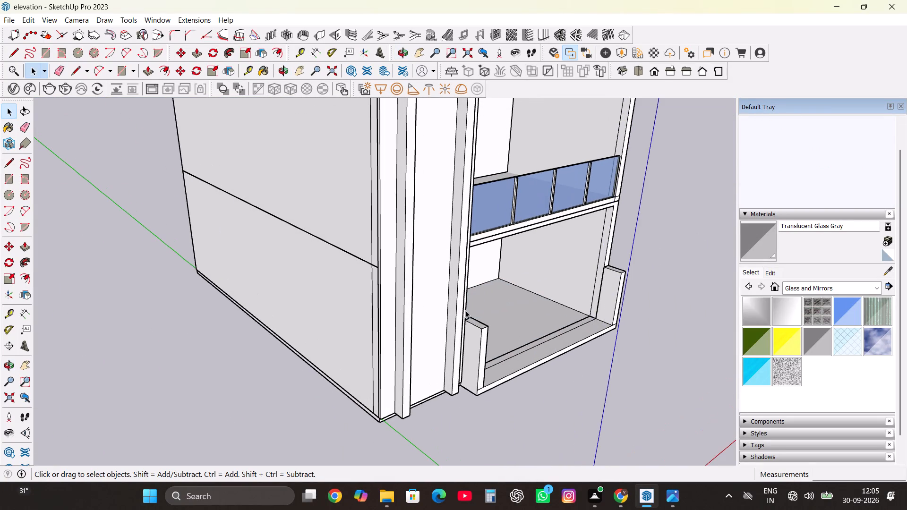
key("l")
left_click(480, 320)
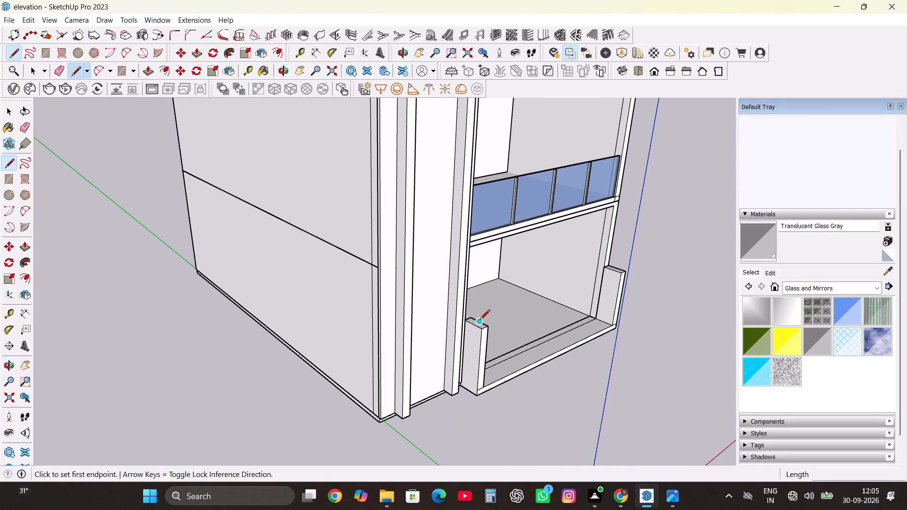
left_click(613, 269)
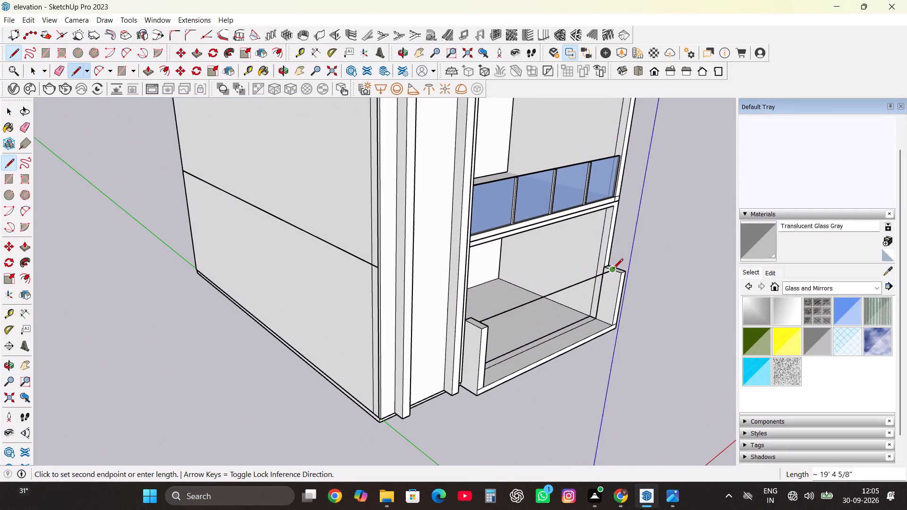
scroll(610, 276, "up", 3)
key("space")
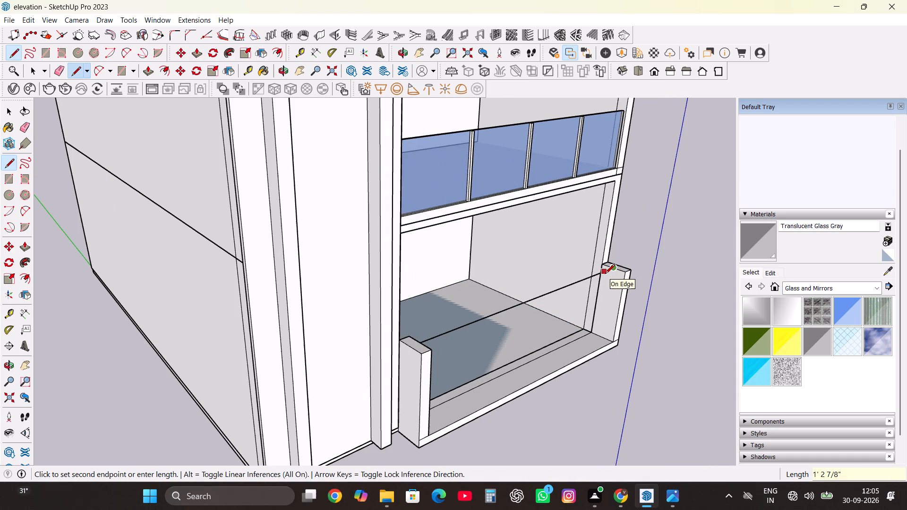
key("space")
Copy the line between the post tops 6' straight down to the midpoints of the posts' inner base edges.
left_click(598, 271)
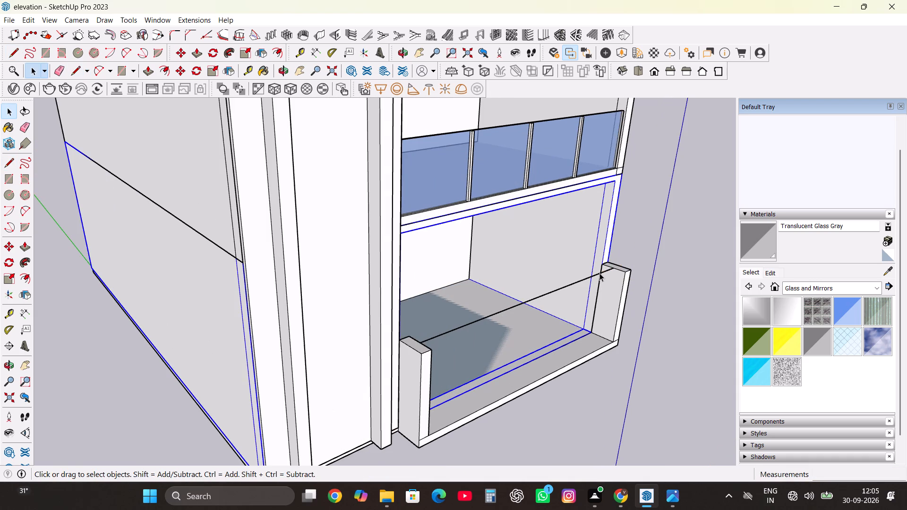
left_click(599, 273)
key("m")
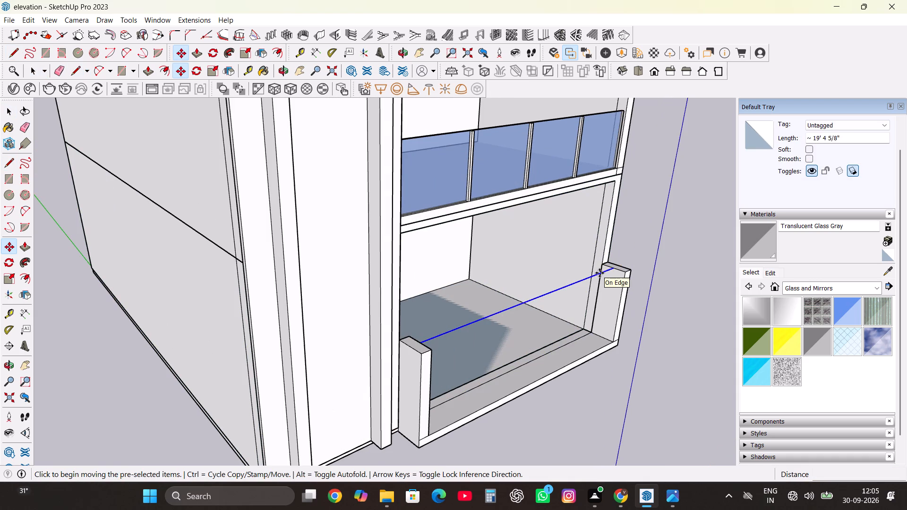
left_click(610, 268)
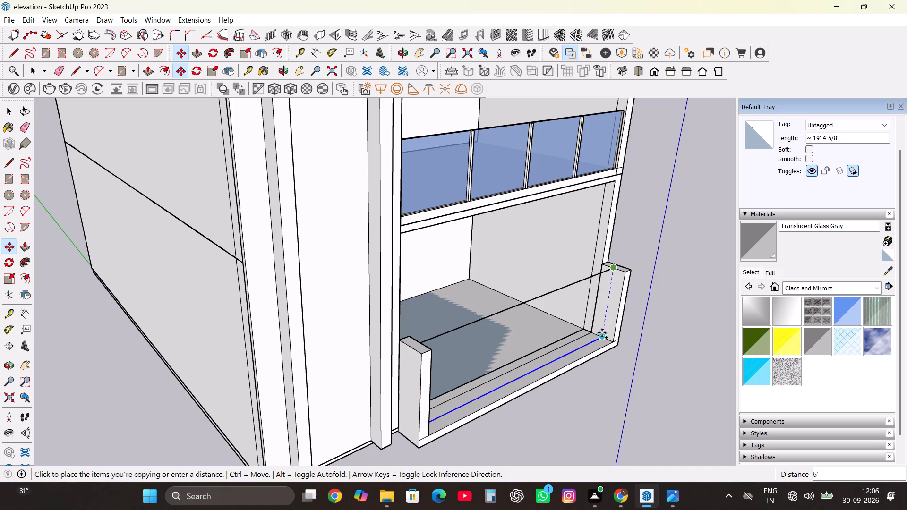
left_click(602, 333)
scroll(602, 333, "up", 4)
key("space")
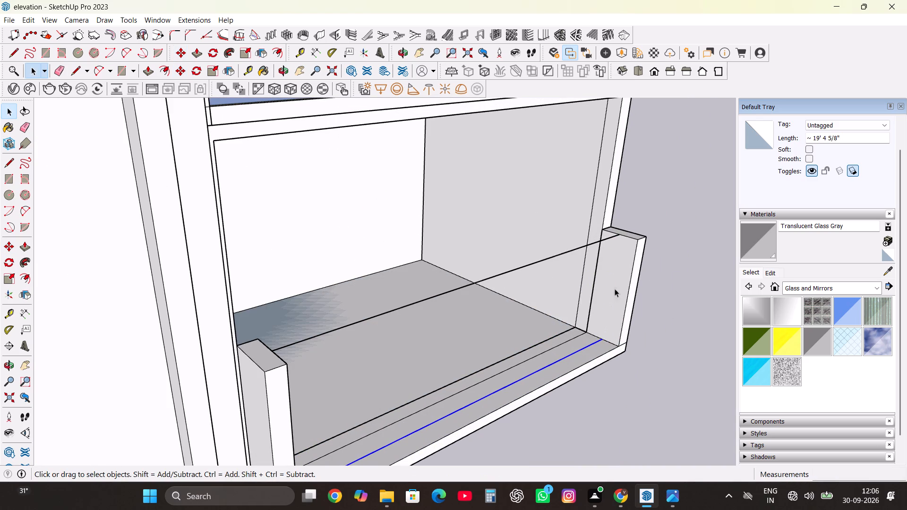
double_click(667, 200)
triple_click(628, 258)
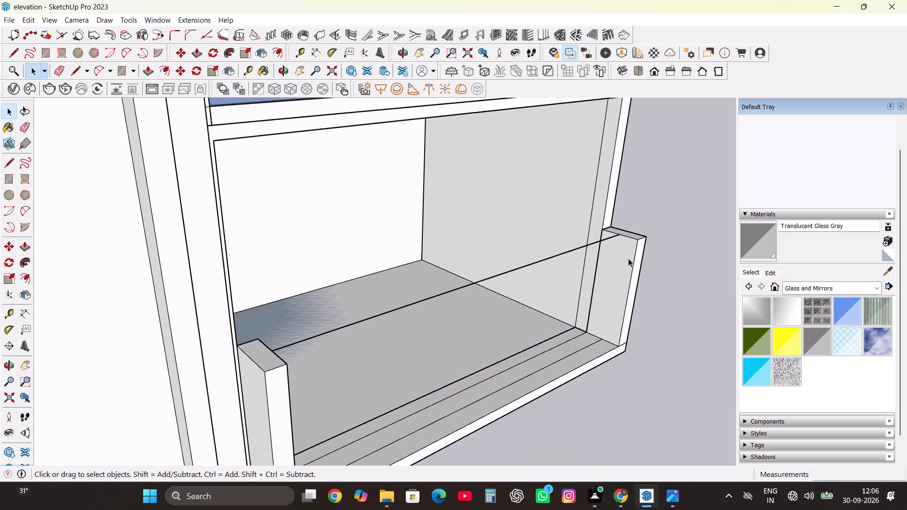
Close the gate face with a 6' vertical line on each post, joining the ends of the bottom and top lines.
key("l")
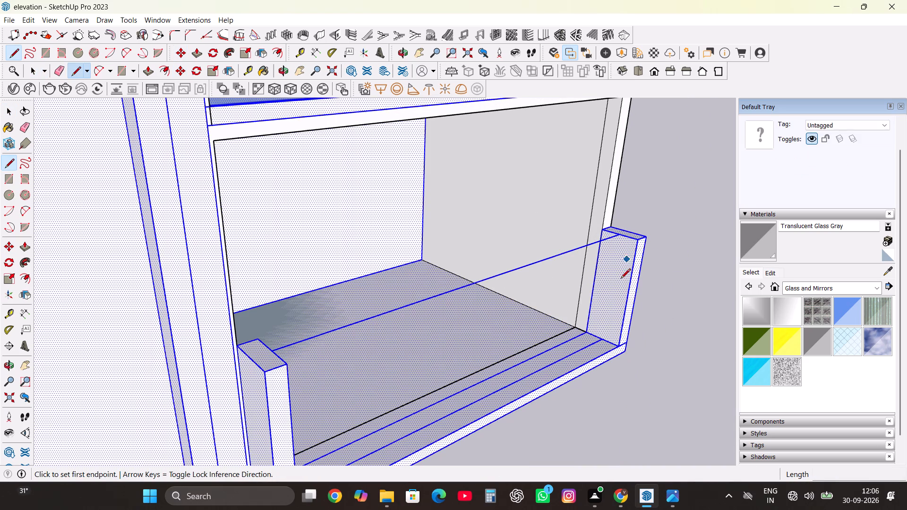
left_click(605, 340)
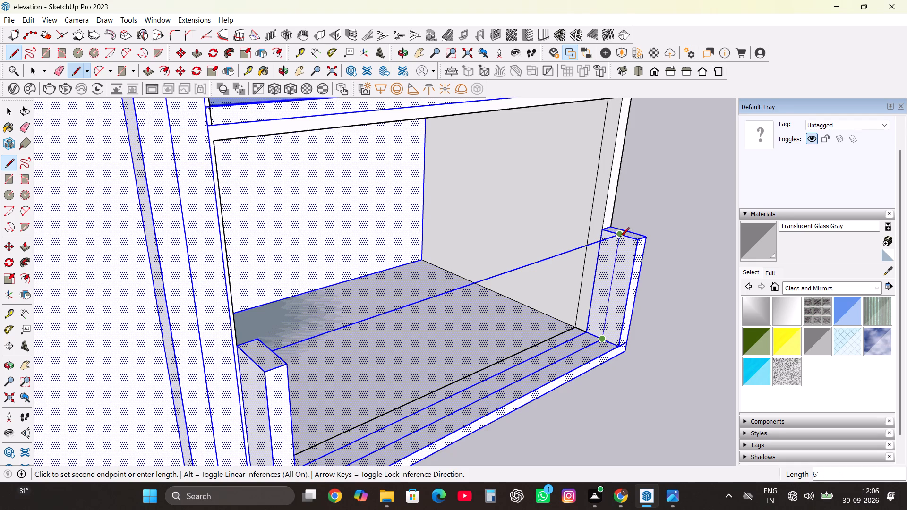
left_click(620, 238)
scroll(620, 282, "down", 3)
middle_click_drag(620, 285, 536, 306)
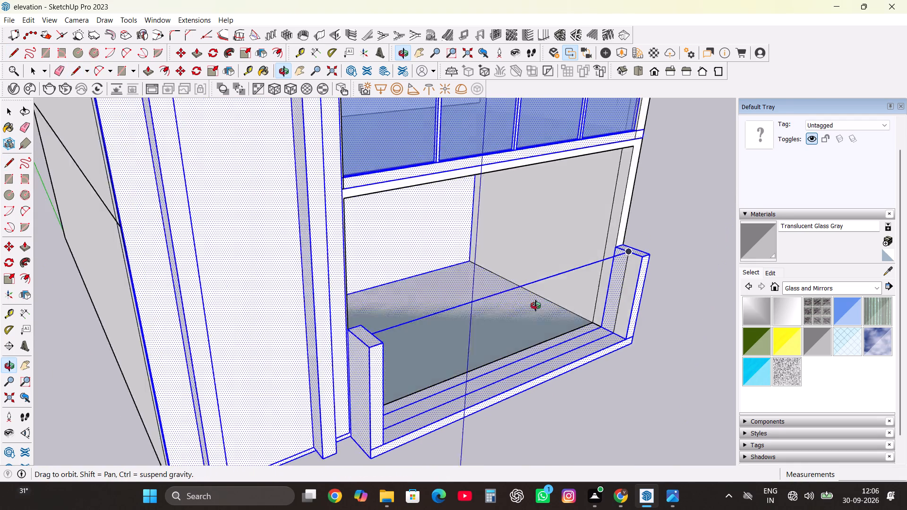
middle_click_drag(536, 306, 341, 323)
scroll(350, 305, "down", 3)
scroll(276, 382, "up", 6)
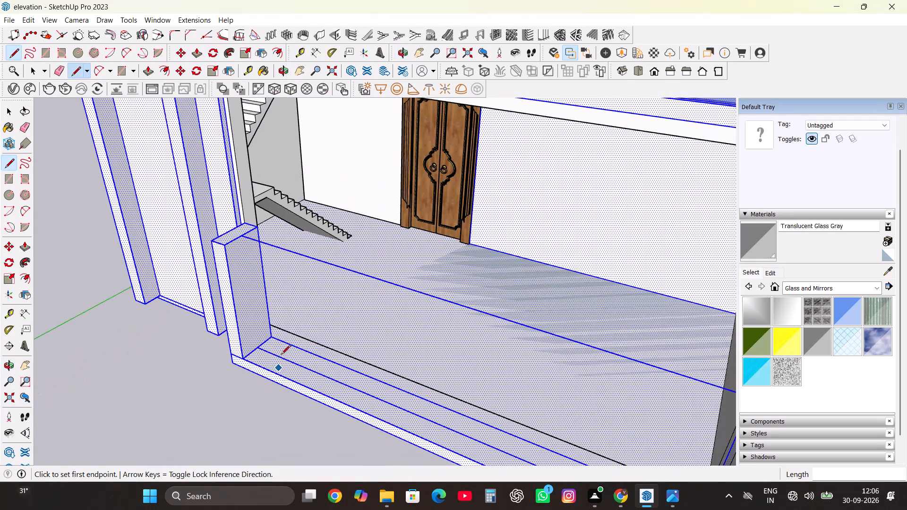
left_click(255, 347)
left_click(243, 236)
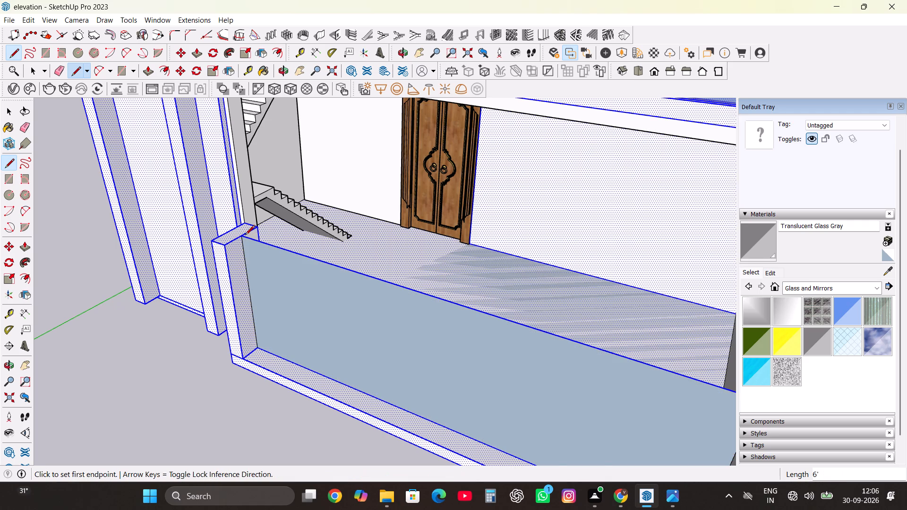
Reverse the gate face between the posts so its front side faces outward.
scroll(408, 222, "down", 4)
key("space")
left_click(478, 331)
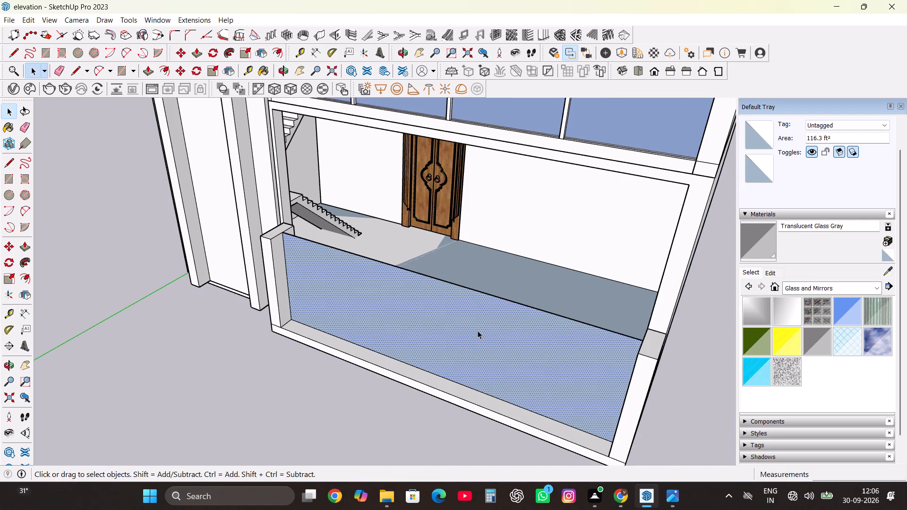
right_click(478, 331)
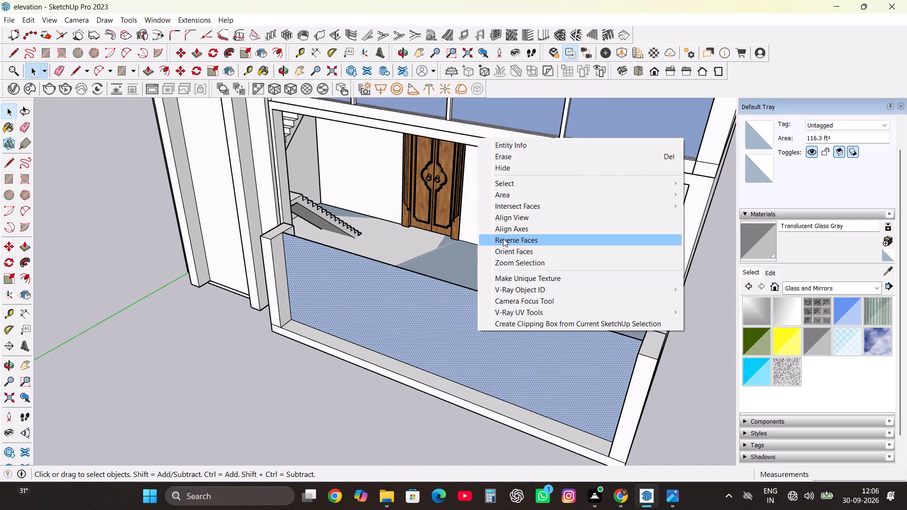
left_click(503, 238)
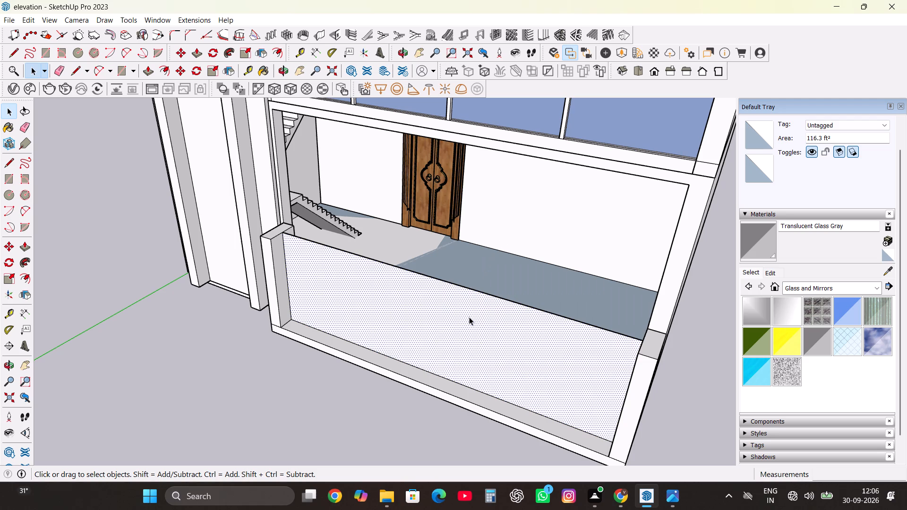
Push/Pull the gate face 6" toward the front of the house.
left_click(470, 318)
key("p")
left_click_drag(470, 318, 466, 323)
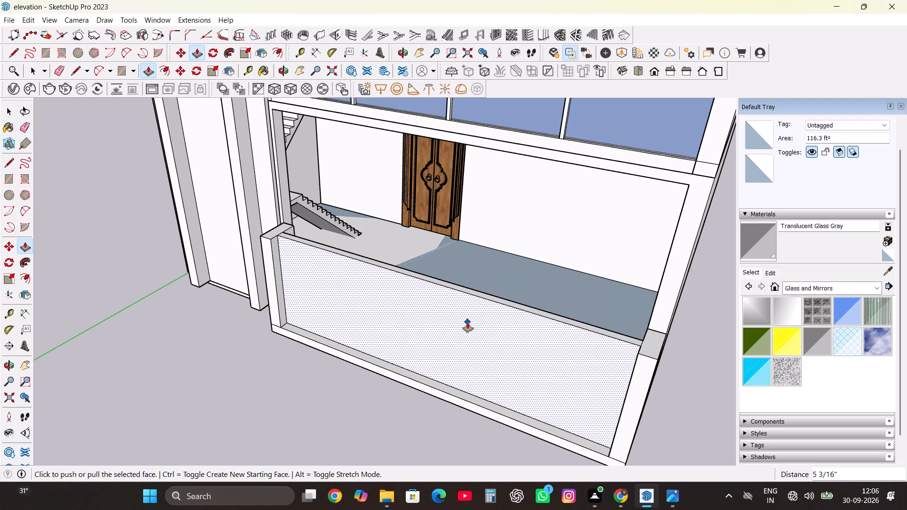
type("6\"")
key("Return")
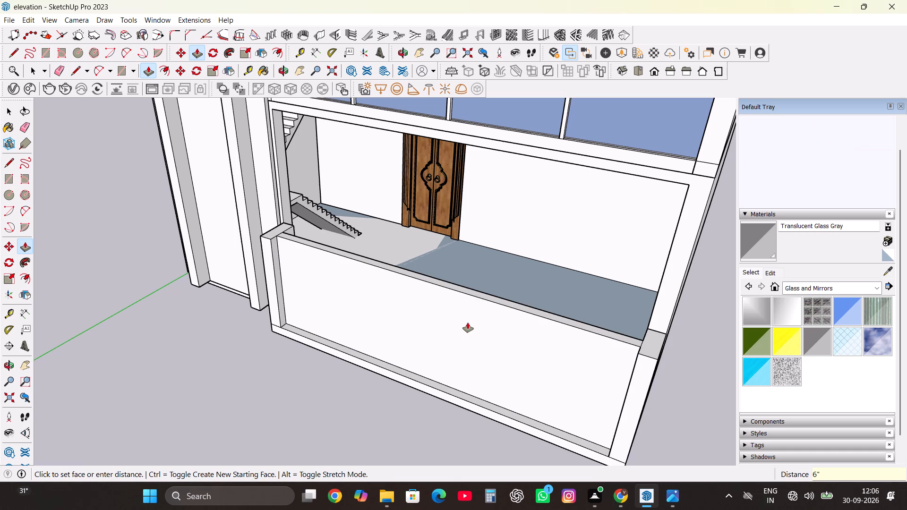
Lower the gate panel's top face by 1' below the tops of the gate posts.
scroll(594, 285, "down", 5)
middle_click_drag(572, 334, 690, 207)
scroll(632, 249, "up", 6)
scroll(630, 248, "down", 3)
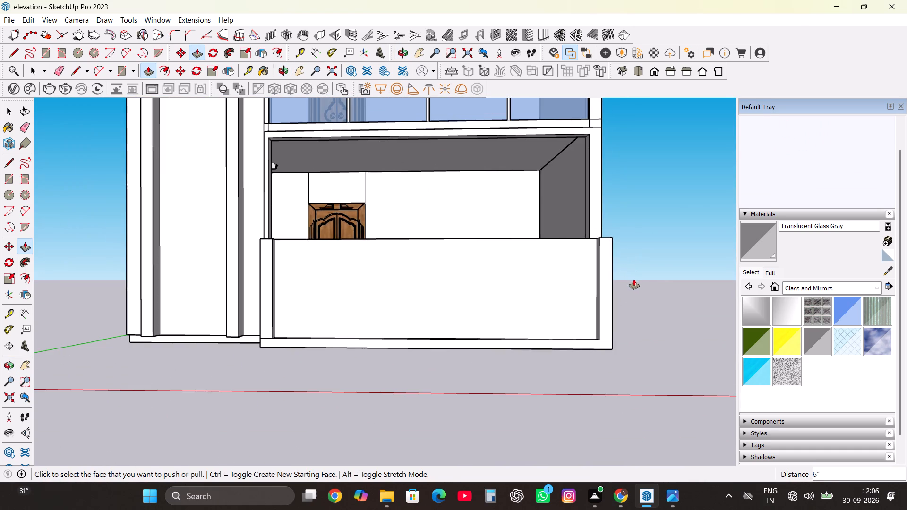
middle_click_drag(633, 284, 645, 319)
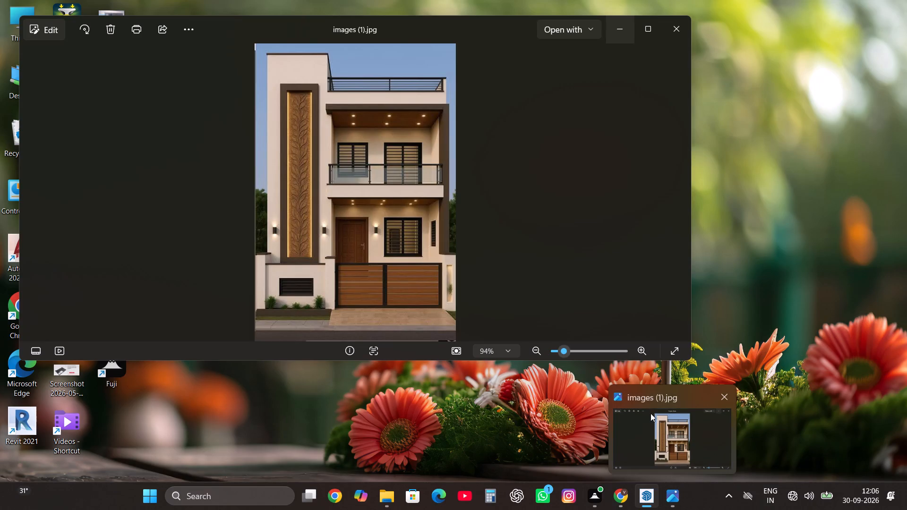
scroll(427, 265, "up", 3)
middle_click_drag(445, 256, 388, 360)
left_click_drag(409, 340, 411, 341)
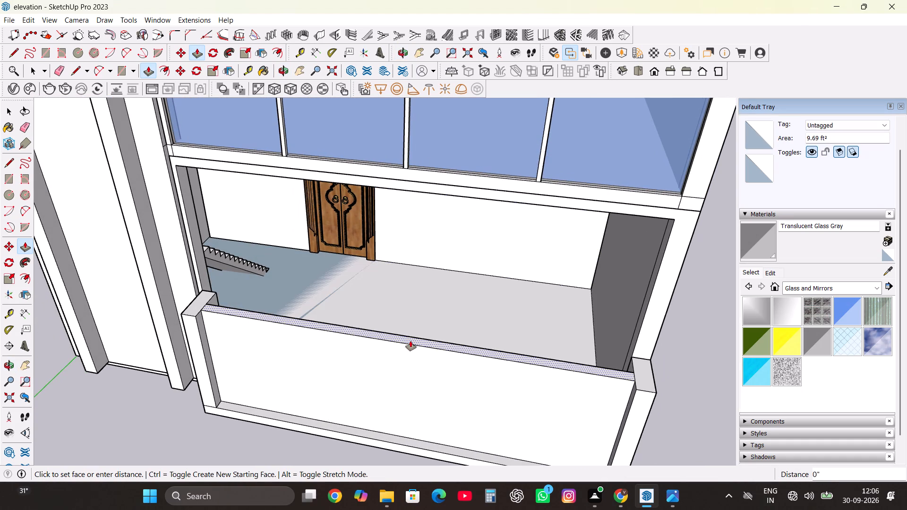
left_click_drag(411, 341, 410, 358)
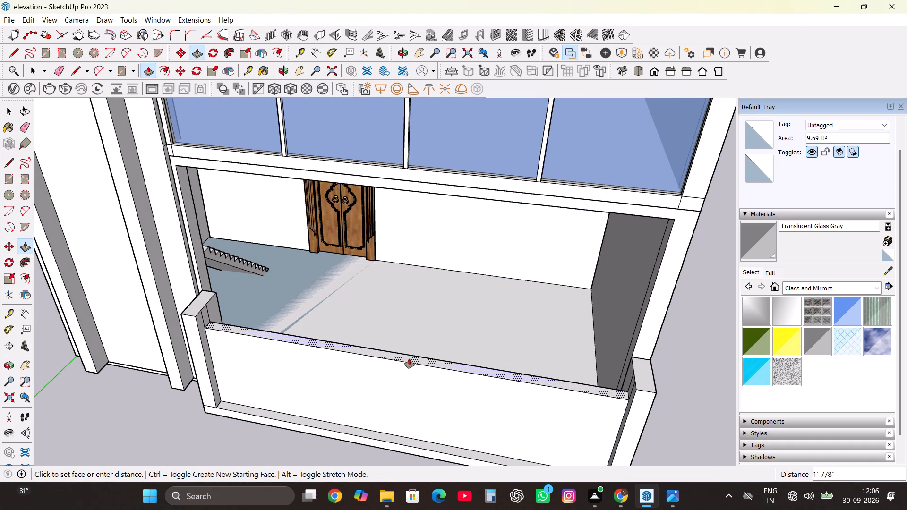
type("1'")
key("Return")
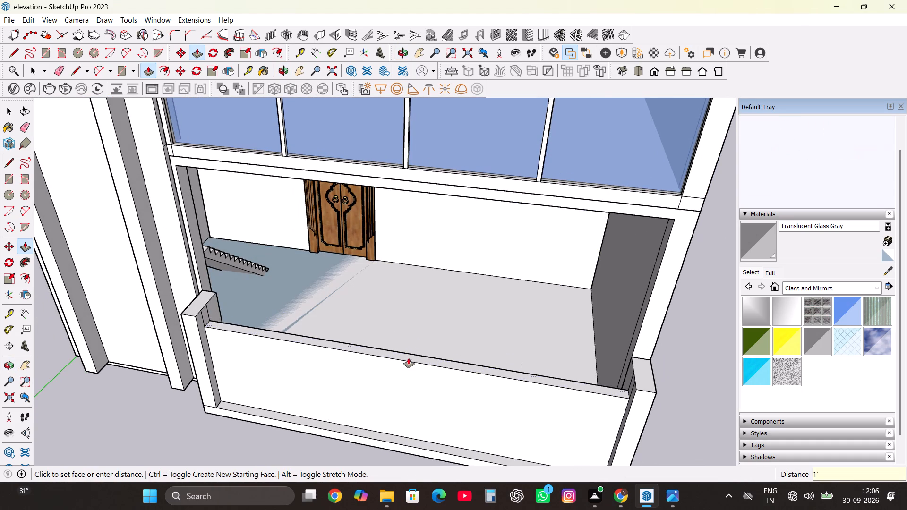
Erase the leftover vertical edges on both gate posts' inner faces above the lowered gate panel.
scroll(411, 357, "down", 4)
scroll(259, 342, "up", 16)
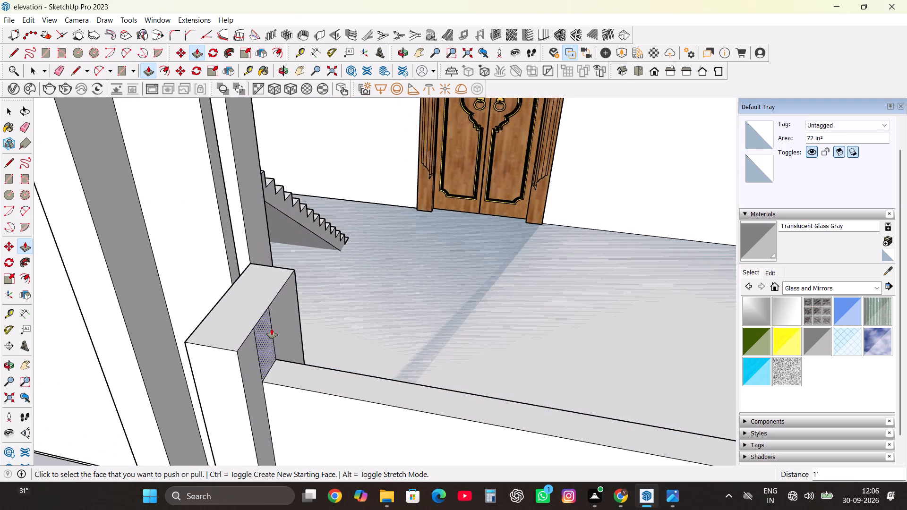
key("e")
left_click(272, 329)
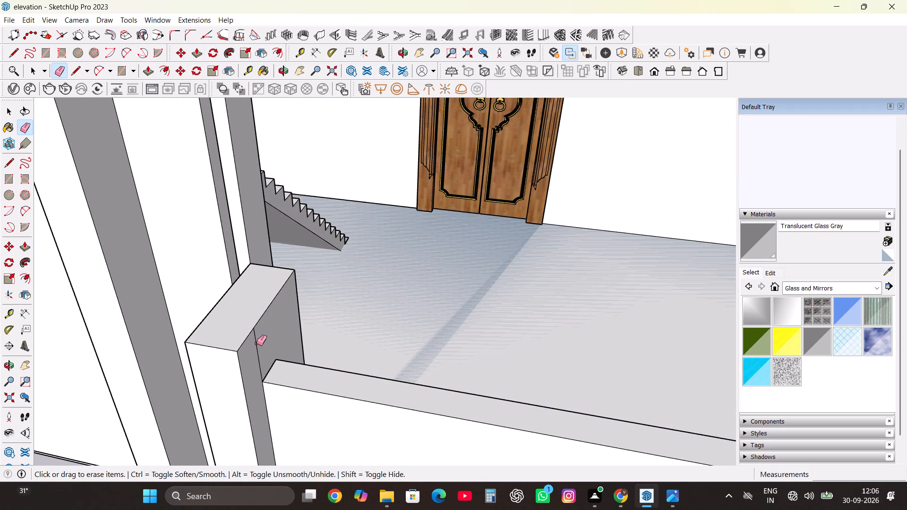
left_click(257, 343)
scroll(276, 324, "down", 20)
scroll(276, 324, "down", 1)
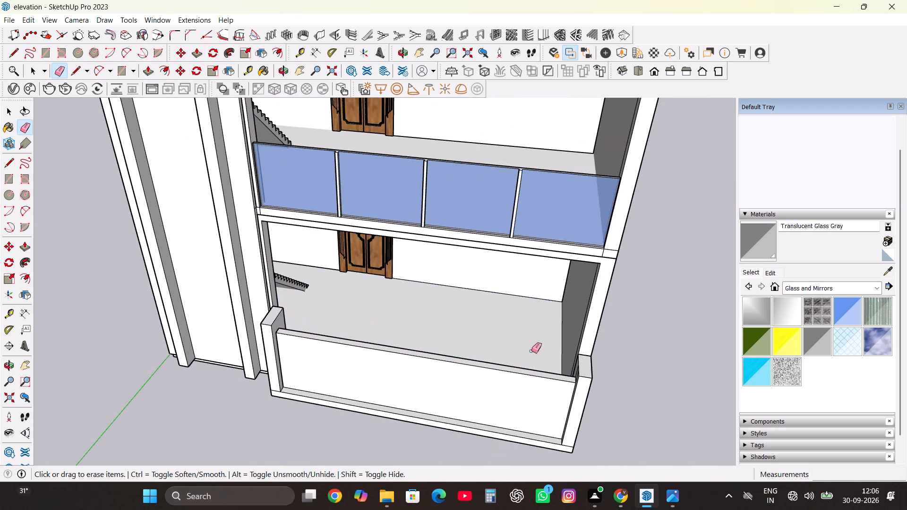
scroll(559, 357, "up", 4)
middle_click_drag(577, 419, 692, 390)
scroll(642, 319, "up", 4)
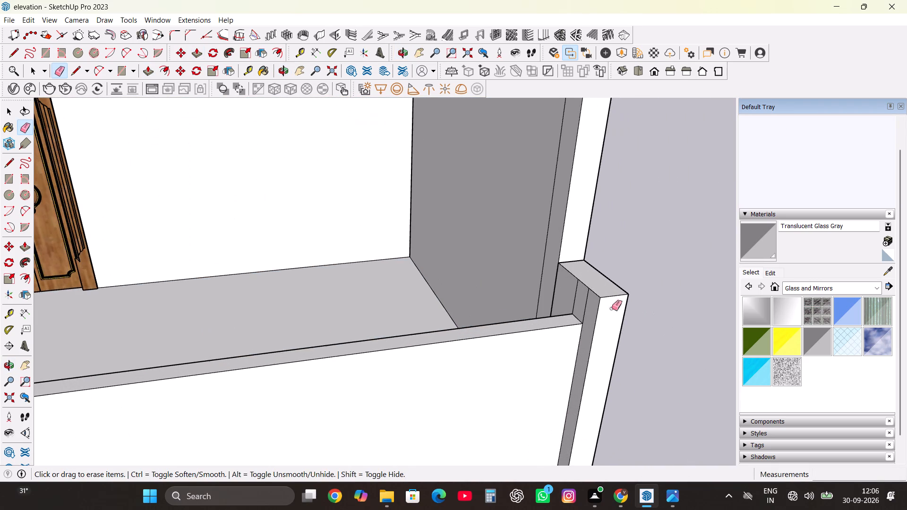
left_click(589, 293)
double_click(577, 290)
scroll(610, 299, "down", 4)
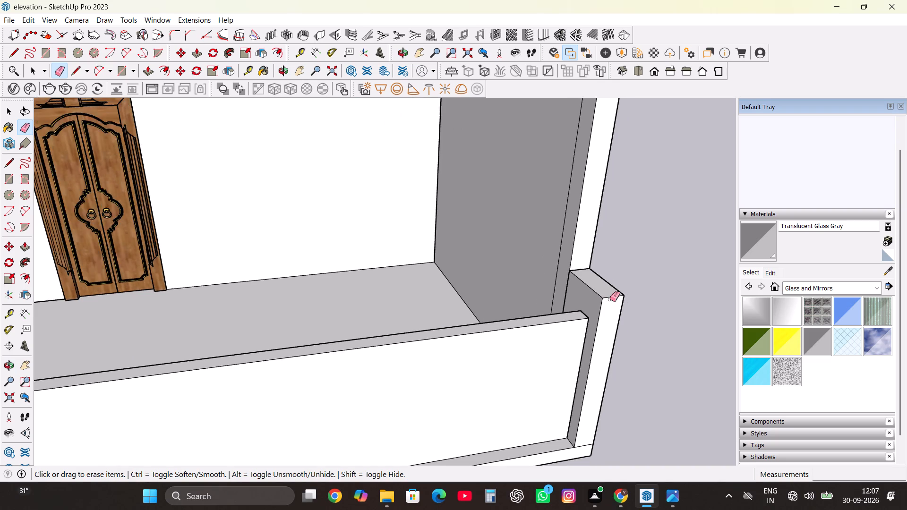
scroll(610, 299, "down", 4)
key("space")
left_click(638, 265)
Examine the gate panel, its posts and the adjoining tall wall's base from several angles.
middle_click_drag(639, 383, 565, 353)
scroll(628, 311, "down", 2)
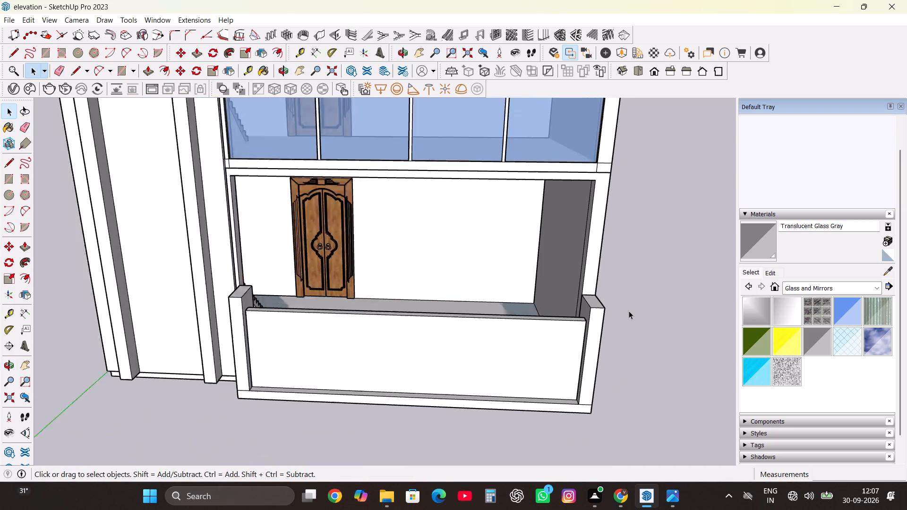
scroll(629, 311, "down", 4)
scroll(464, 366, "up", 7)
scroll(612, 382, "down", 7)
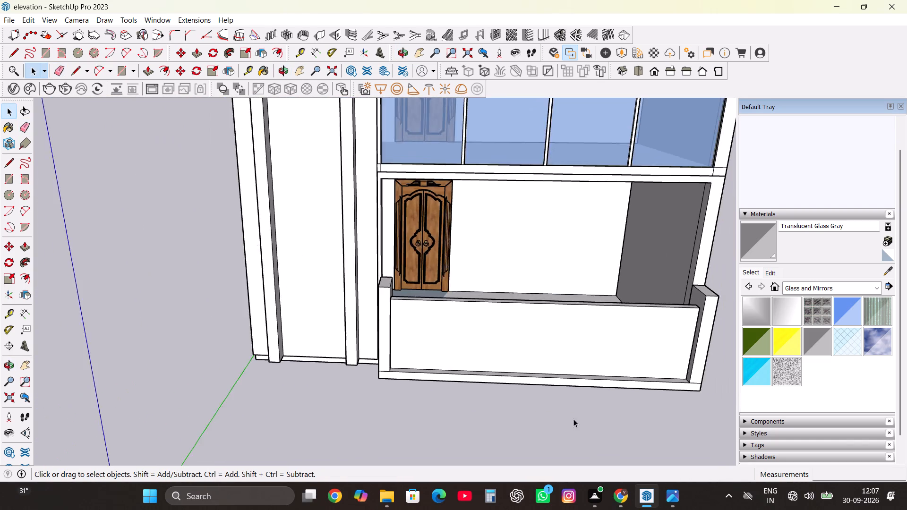
middle_click_drag(573, 419, 535, 360)
scroll(555, 349, "down", 7)
middle_click_drag(467, 341, 565, 353)
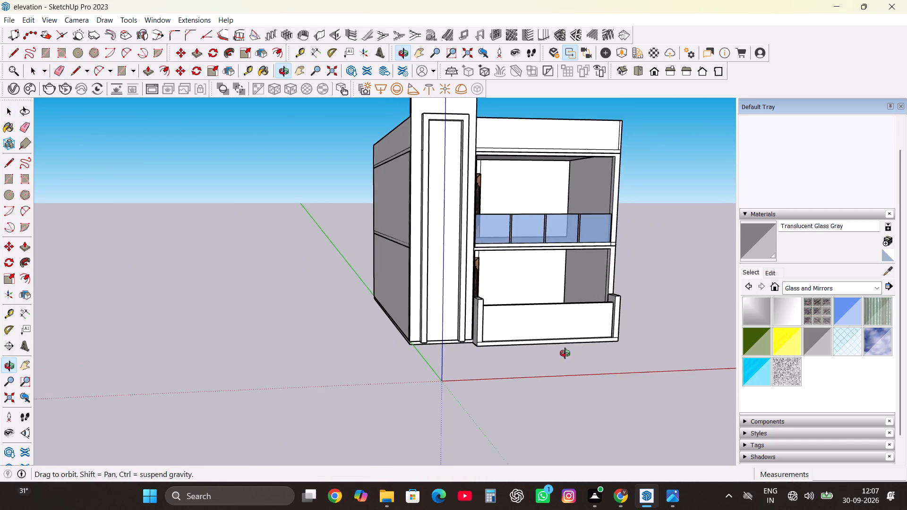
middle_click_drag(565, 353, 568, 353)
scroll(496, 294, "up", 6)
middle_click_drag(427, 377, 463, 391)
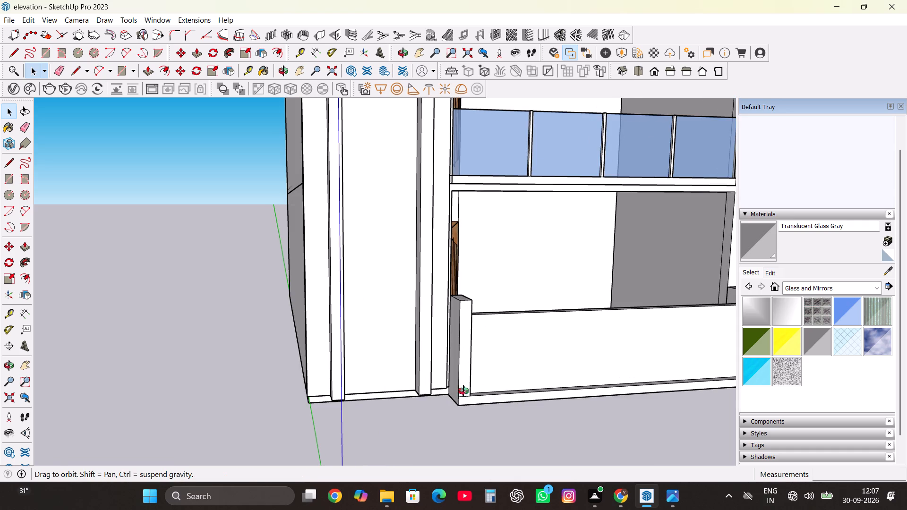
middle_click_drag(463, 391, 542, 462)
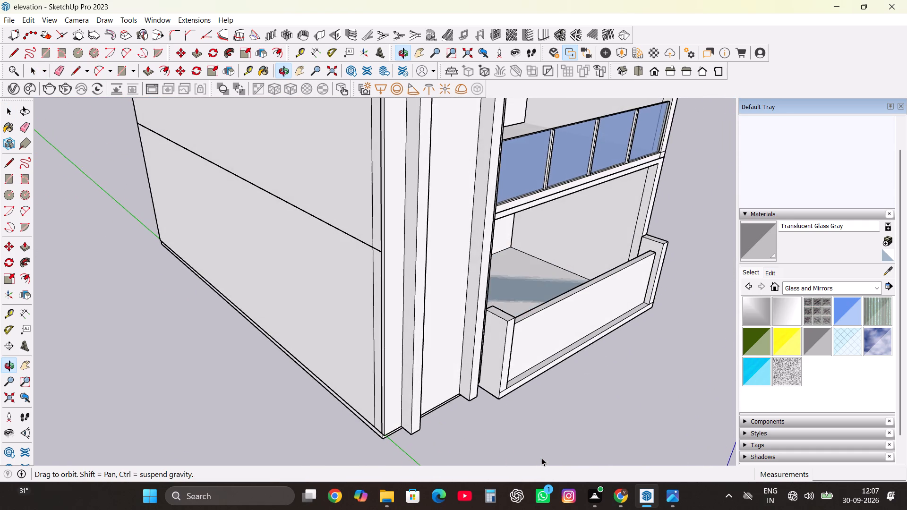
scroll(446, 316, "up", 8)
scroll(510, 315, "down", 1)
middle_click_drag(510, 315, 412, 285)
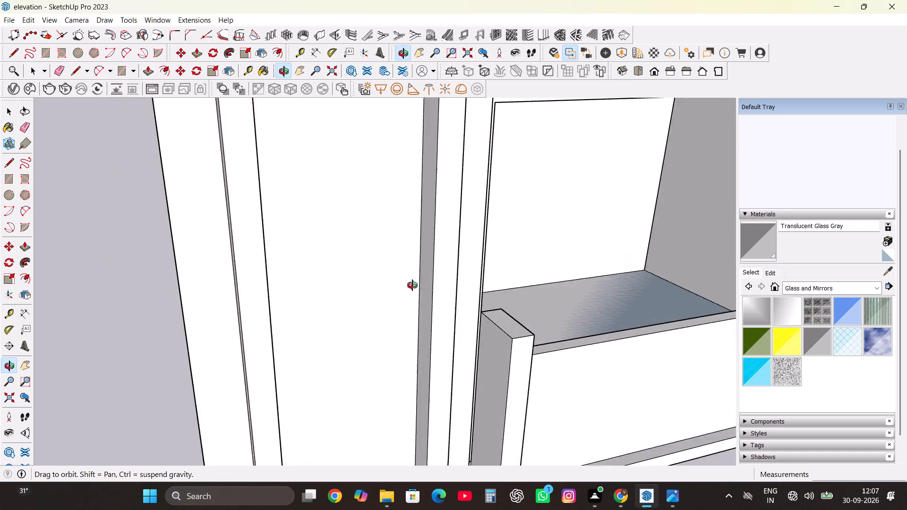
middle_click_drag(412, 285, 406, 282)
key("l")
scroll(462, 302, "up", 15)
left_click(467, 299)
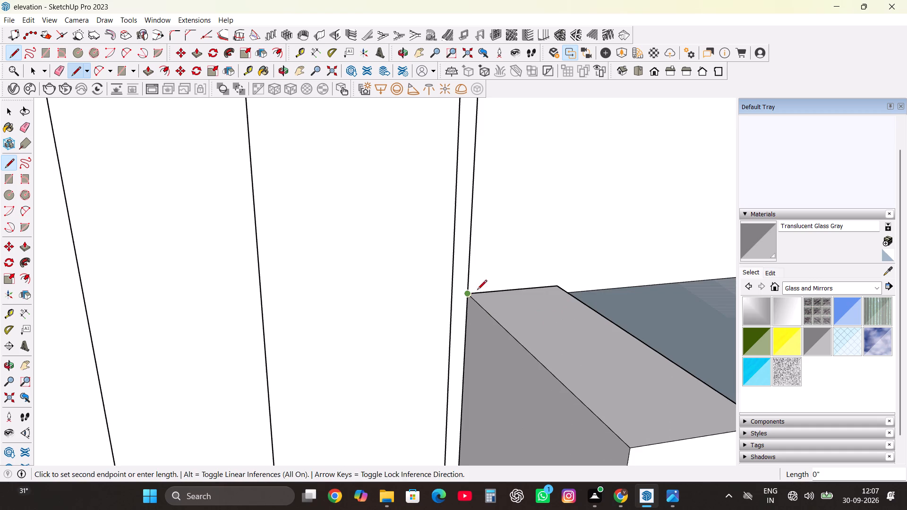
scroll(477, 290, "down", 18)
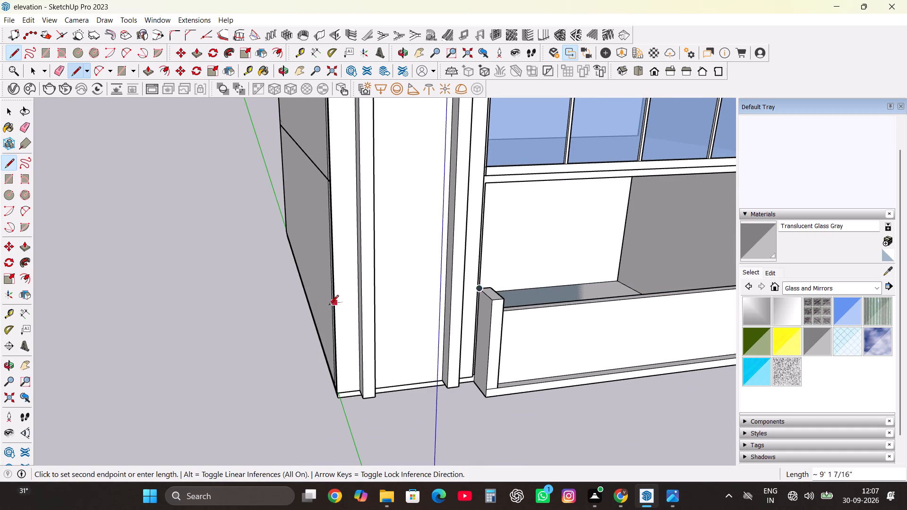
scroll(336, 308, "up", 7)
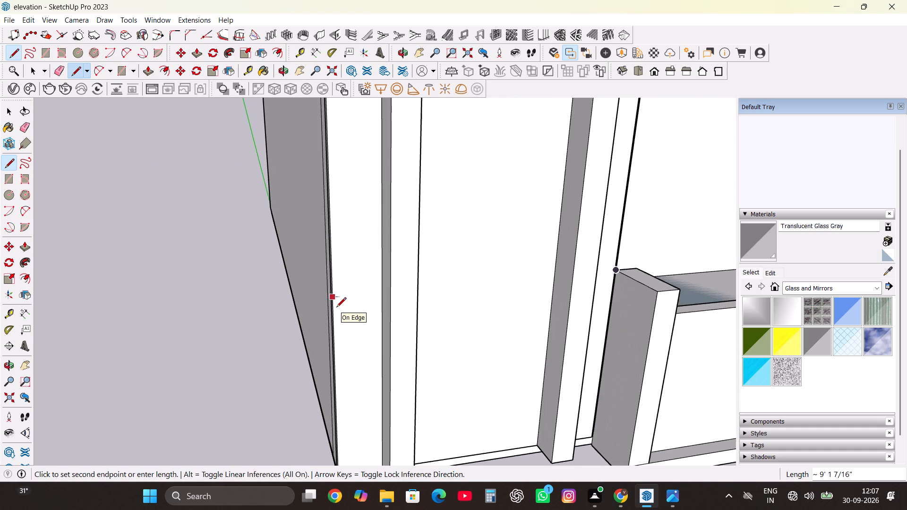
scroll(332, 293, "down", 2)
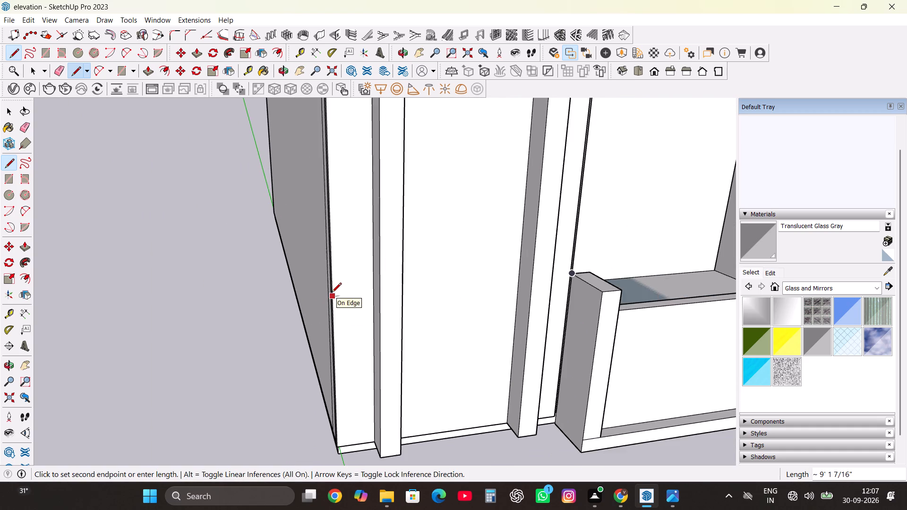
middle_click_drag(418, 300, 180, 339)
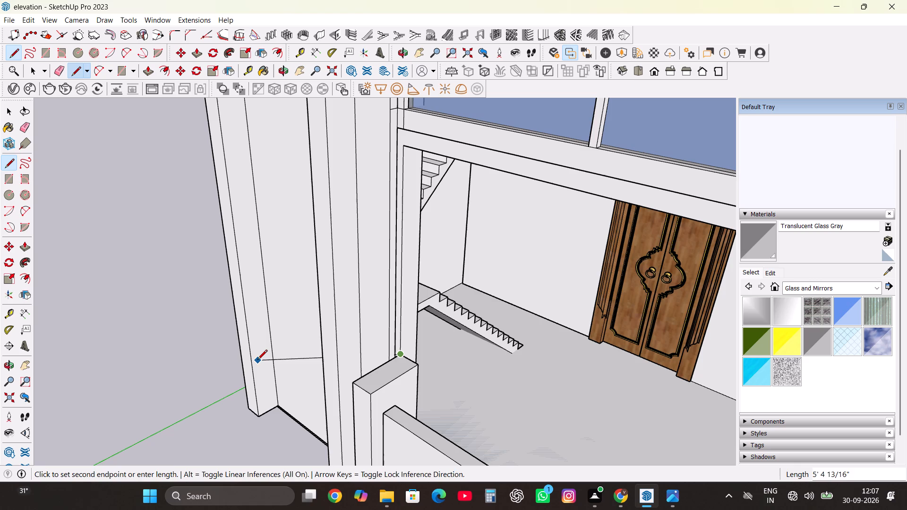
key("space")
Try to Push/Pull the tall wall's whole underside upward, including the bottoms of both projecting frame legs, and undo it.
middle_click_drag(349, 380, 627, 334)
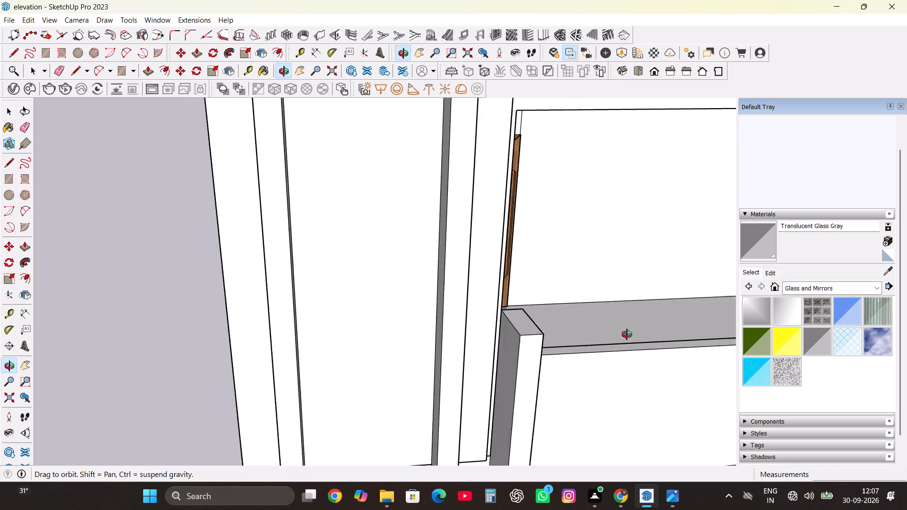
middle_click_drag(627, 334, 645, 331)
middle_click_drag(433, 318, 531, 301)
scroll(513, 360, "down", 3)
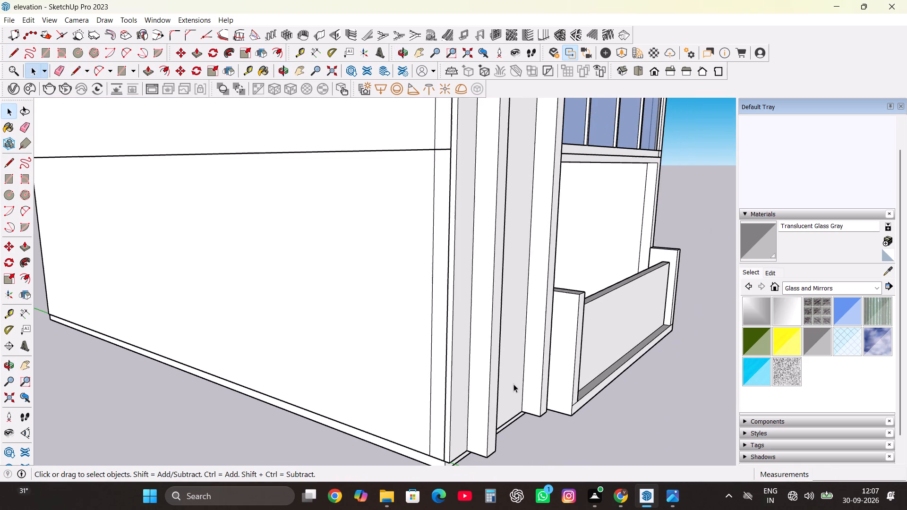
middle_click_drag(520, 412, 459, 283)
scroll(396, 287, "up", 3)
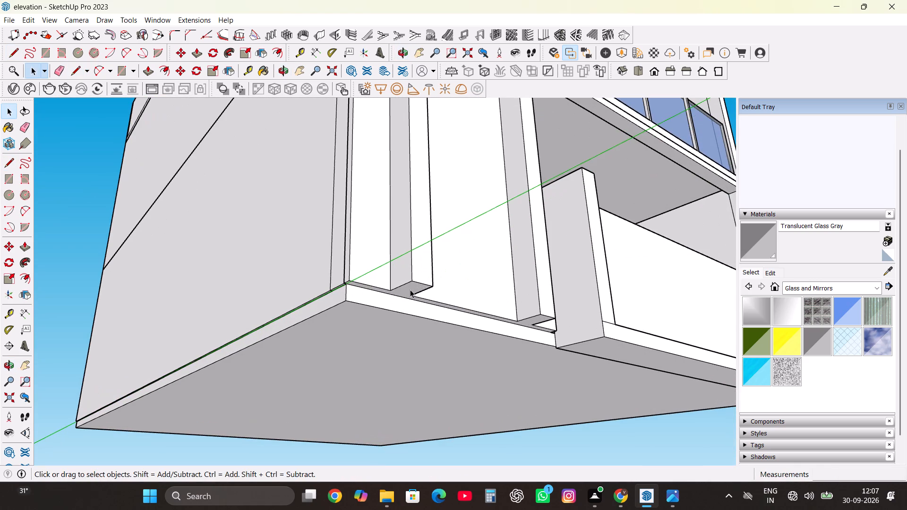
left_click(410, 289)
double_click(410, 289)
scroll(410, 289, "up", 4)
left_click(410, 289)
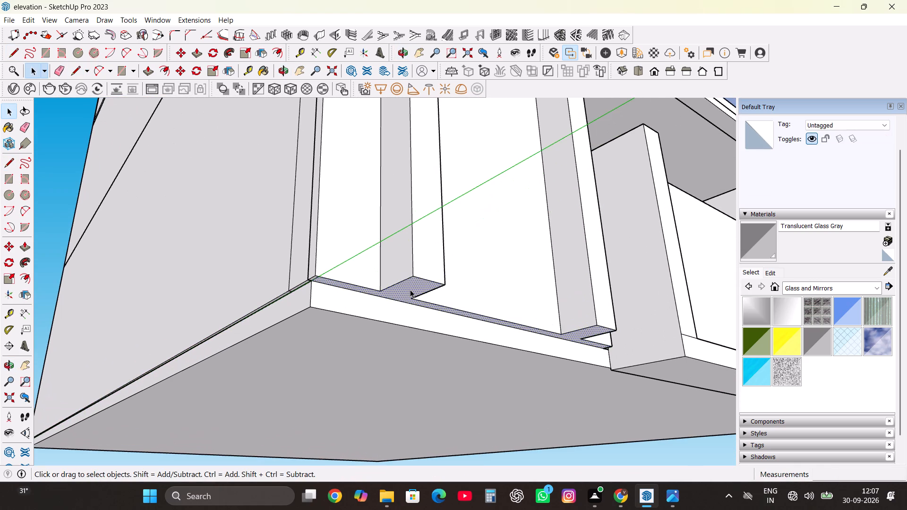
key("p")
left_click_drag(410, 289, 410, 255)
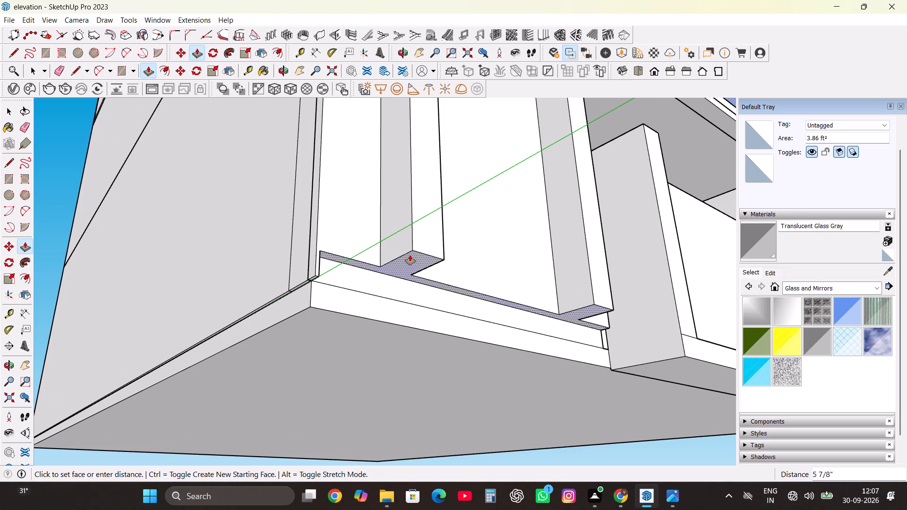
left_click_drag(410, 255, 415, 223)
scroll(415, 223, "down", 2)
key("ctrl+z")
Draw a line about 9" long across the underside of each projecting frame leg, separating its bottom face from the tall wall's underside.
scroll(432, 278, "up", 2)
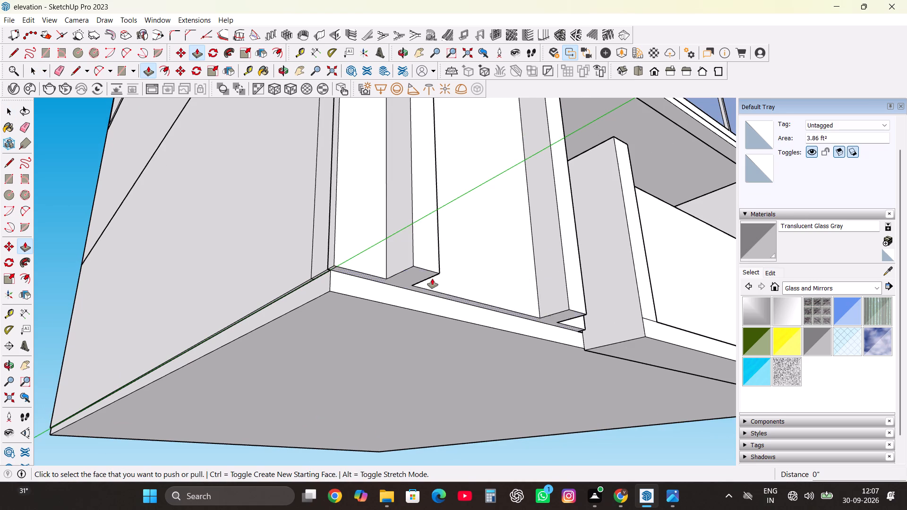
scroll(432, 279, "up", 10)
key("l")
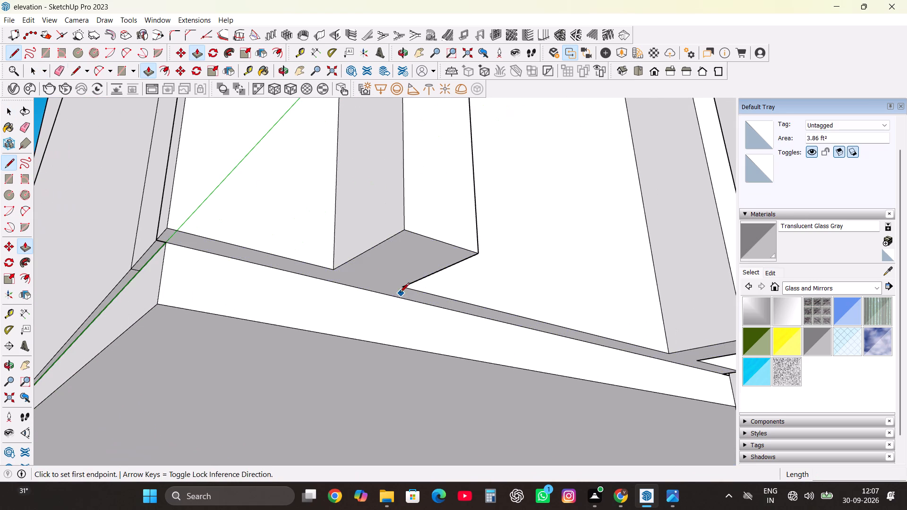
left_click(335, 270)
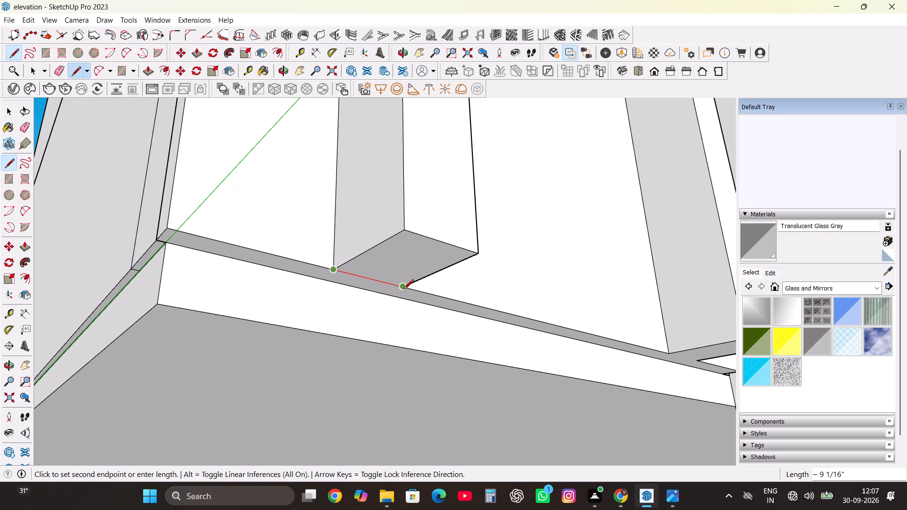
left_click(404, 290)
key("space")
double_click(379, 275)
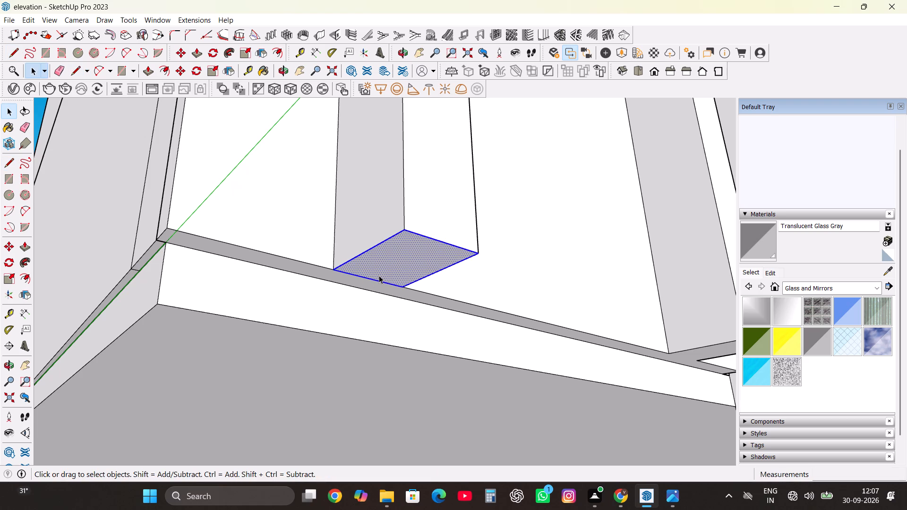
scroll(274, 320, "down", 9)
scroll(557, 334, "up", 11)
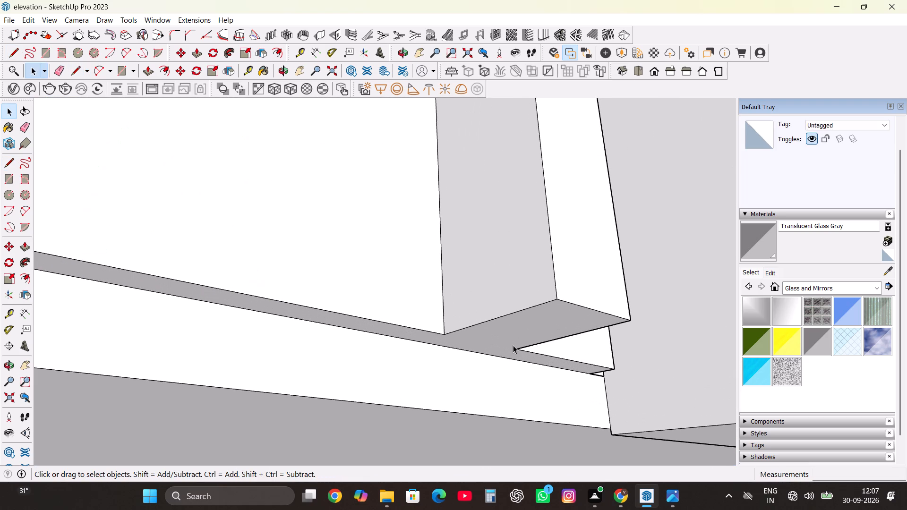
left_click(504, 337)
key("l")
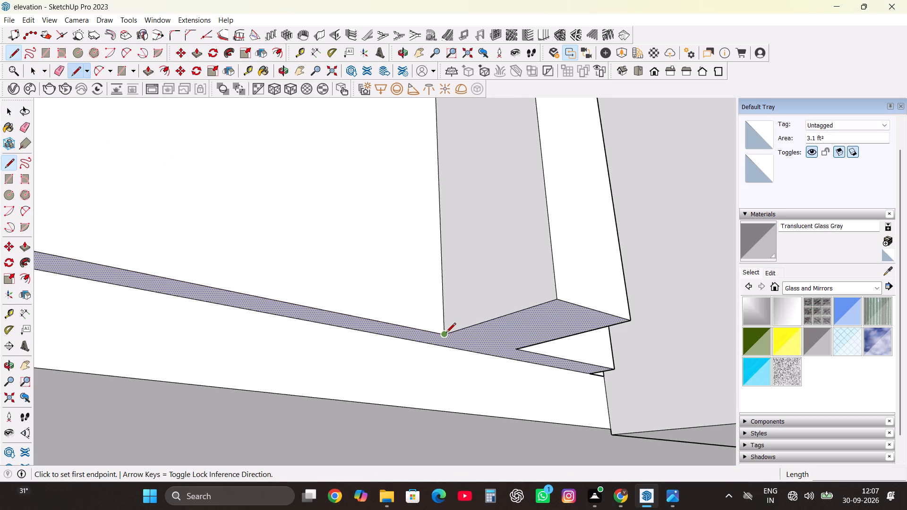
left_click(445, 334)
left_click(518, 348)
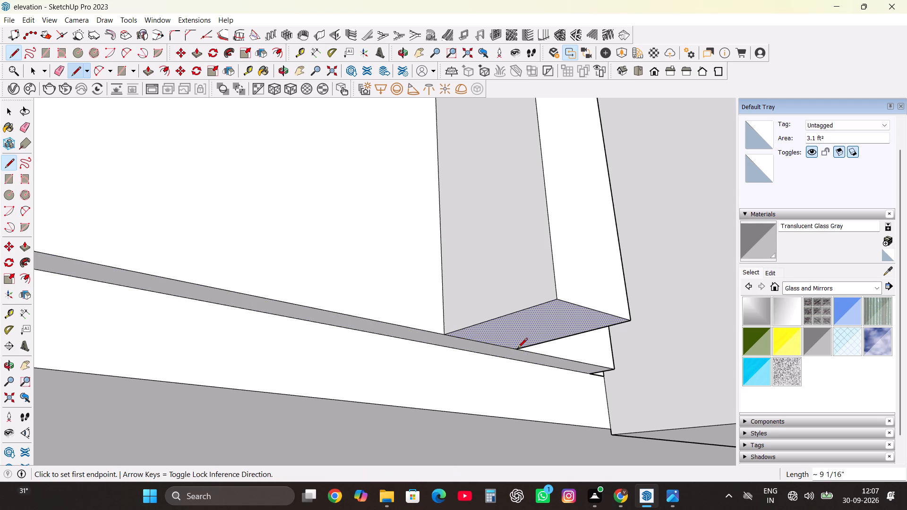
key("space")
Push/Pull the bottom face of the frame leg nearest the gate up by 5', level with the gate panel's top.
left_click(520, 333)
key("p")
left_click_drag(520, 333, 513, 295)
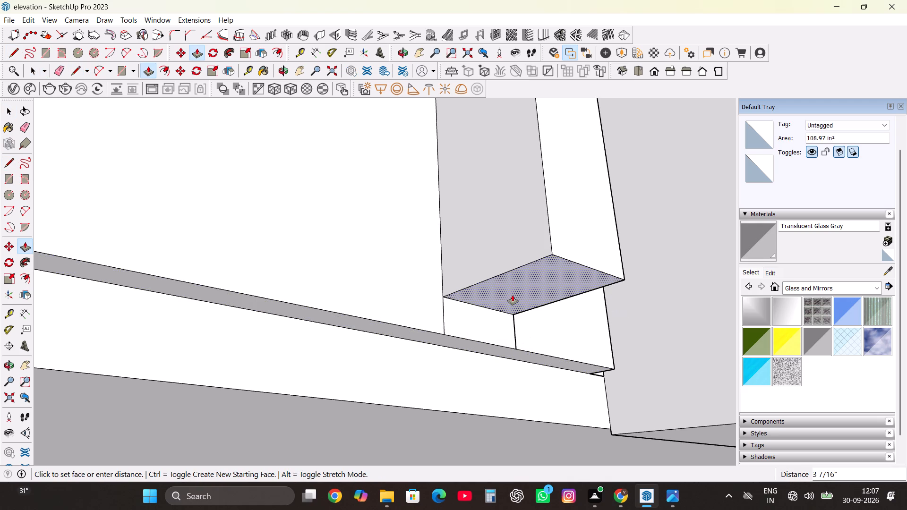
left_click_drag(513, 295, 520, 295)
scroll(513, 295, "down", 20)
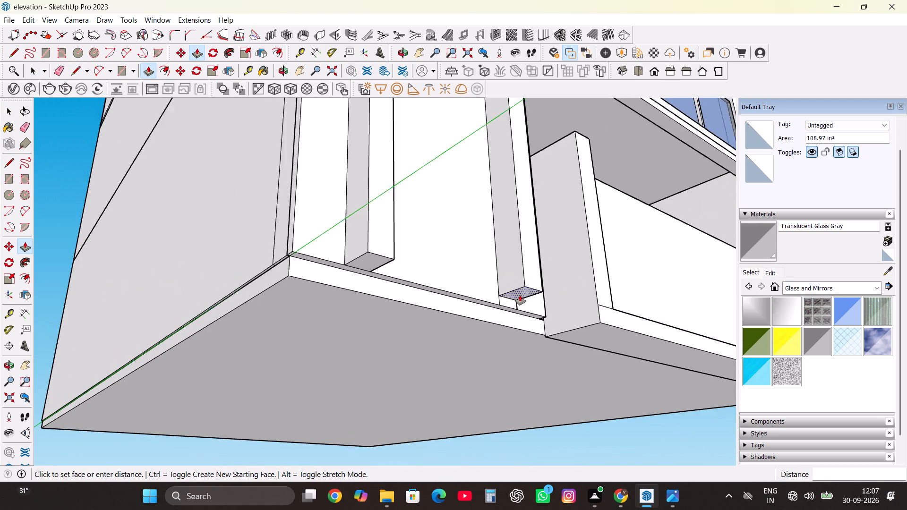
left_click_drag(520, 295, 611, 205)
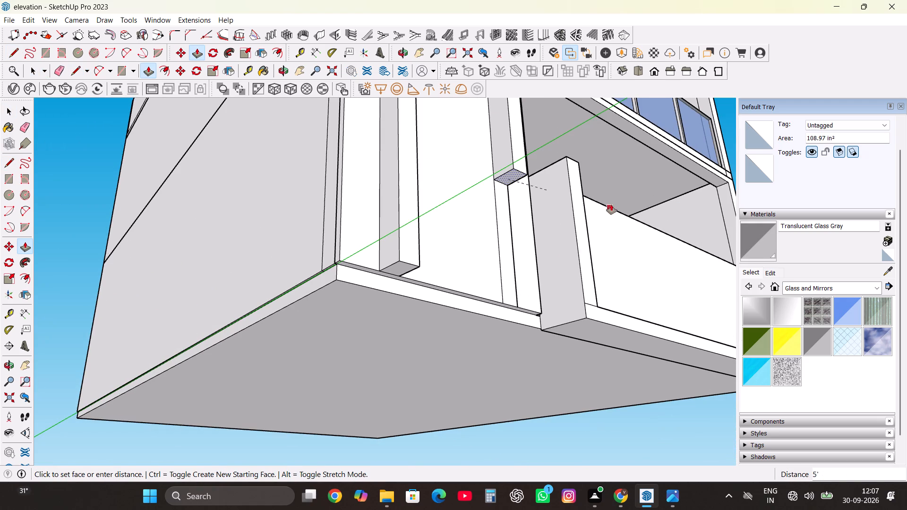
Push/Pull the bottom face of the other frame leg up to the same height as the shortened leg.
left_click(406, 264)
double_click(406, 264)
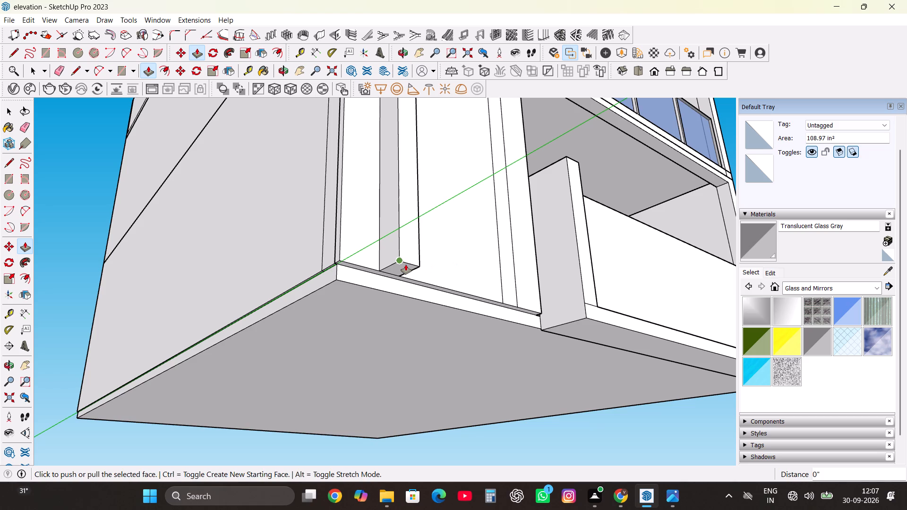
scroll(406, 264, "up", 3)
key("ctrl+z")
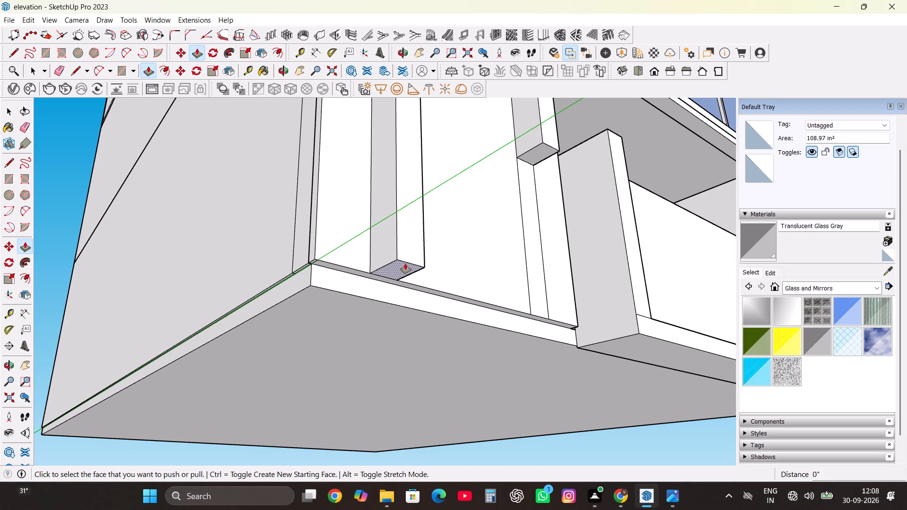
left_click_drag(405, 263, 547, 147)
scroll(469, 251, "down", 13)
middle_click_drag(478, 252, 468, 265)
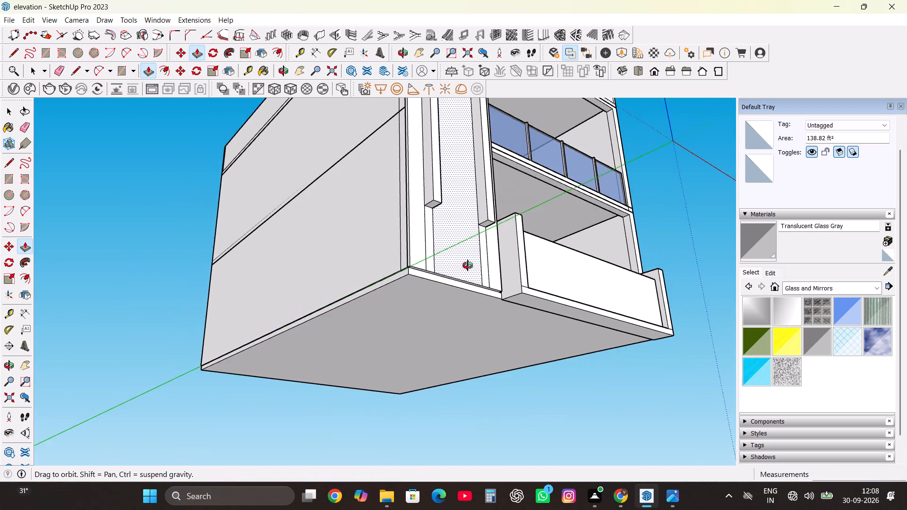
middle_click_drag(468, 265, 382, 371)
scroll(382, 371, "down", 10)
key("space")
triple_click(618, 282)
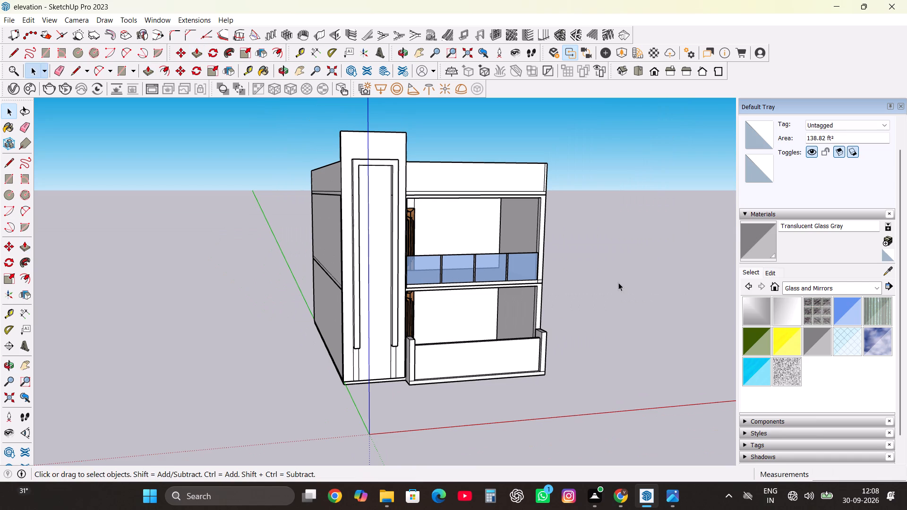
Draw a line on the tall wall's front along the back bottom edge of each shortened frame leg.
middle_click_drag(590, 323, 506, 326)
scroll(342, 359, "up", 11)
middle_click_drag(320, 368, 523, 287)
scroll(320, 368, "up", 1)
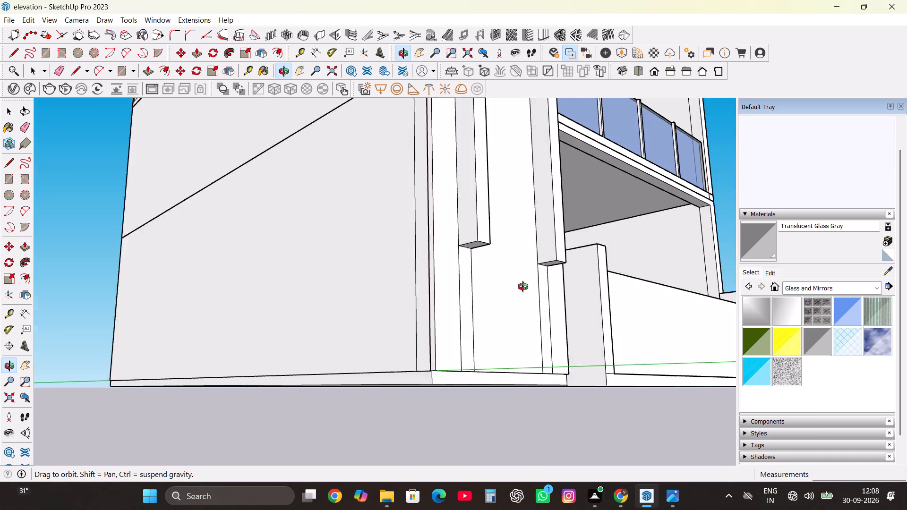
middle_click_drag(523, 287, 532, 280)
scroll(506, 242, "up", 8)
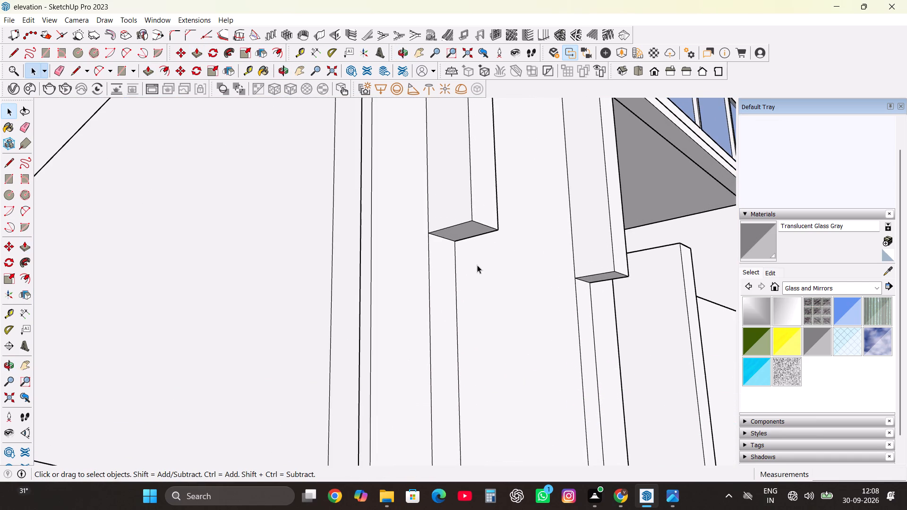
key("l")
left_click(429, 233)
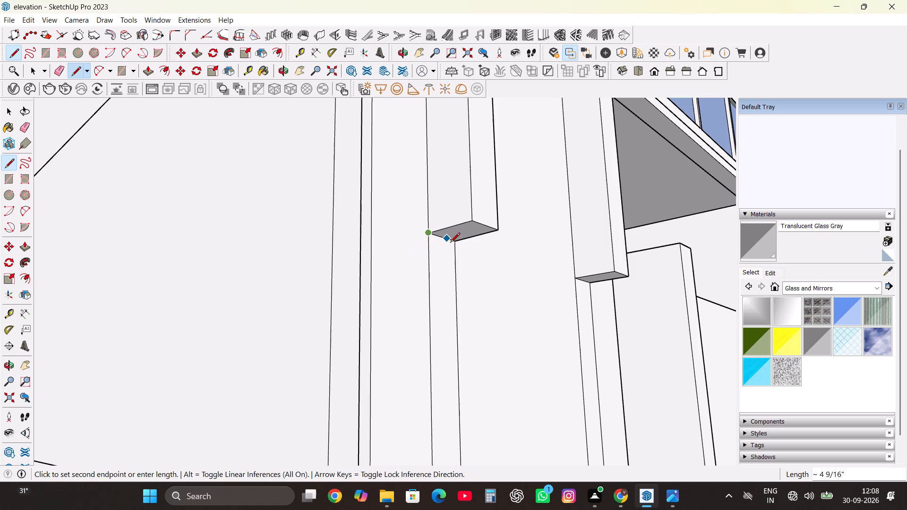
left_click(454, 244)
key("space")
scroll(610, 302, "up", 3)
scroll(563, 278, "up", 3)
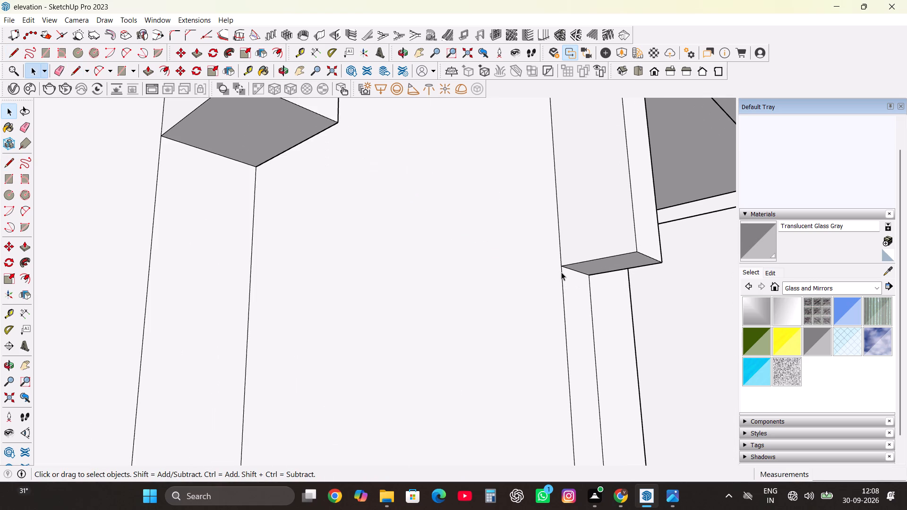
key("l")
left_click(560, 265)
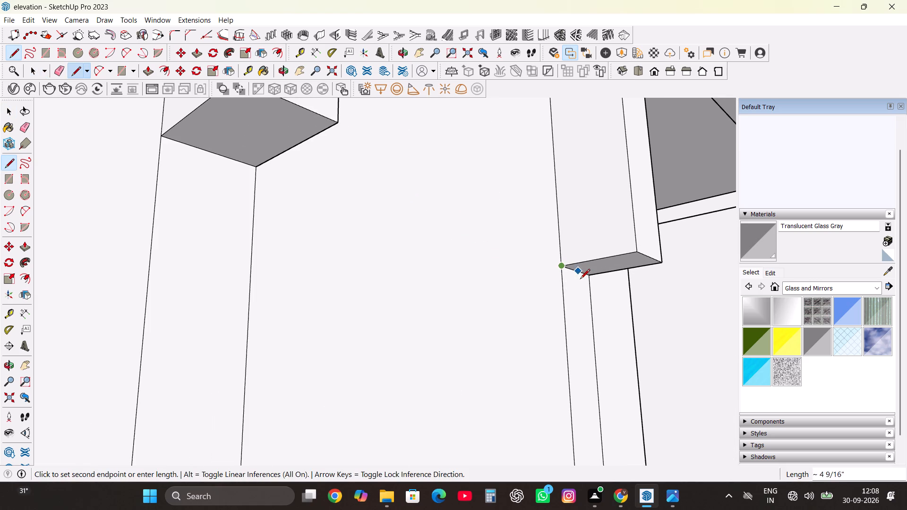
left_click(587, 280)
Draw a horizontal line about 8' 10" long across the tall wall's front, from edge to edge at the frame legs' bottom level.
scroll(473, 328, "down", 16)
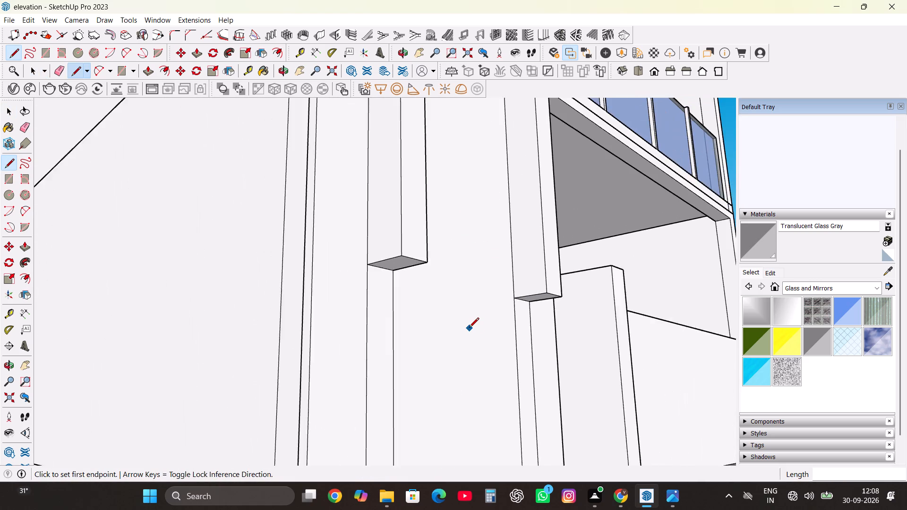
scroll(469, 328, "down", 2)
scroll(522, 317, "up", 3)
left_click(547, 311)
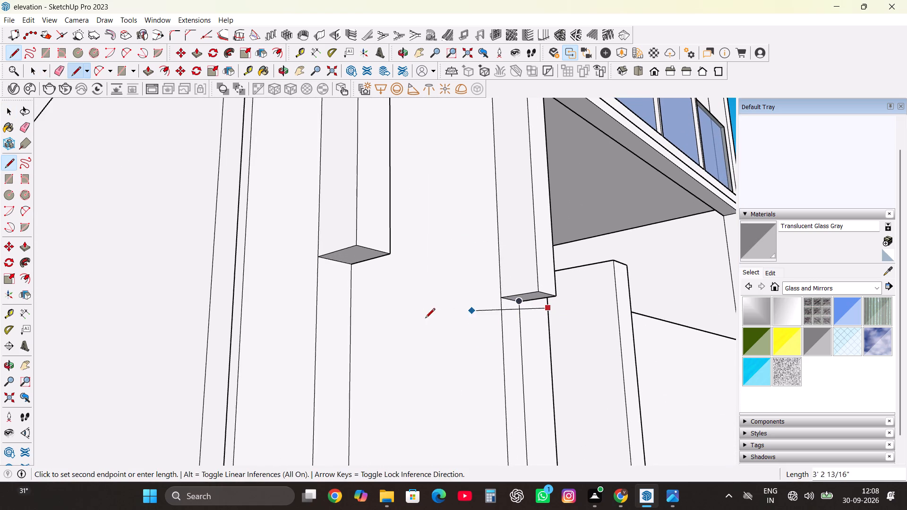
left_click(247, 240)
middle_click_drag(432, 367, 265, 392)
scroll(352, 374, "down", 17)
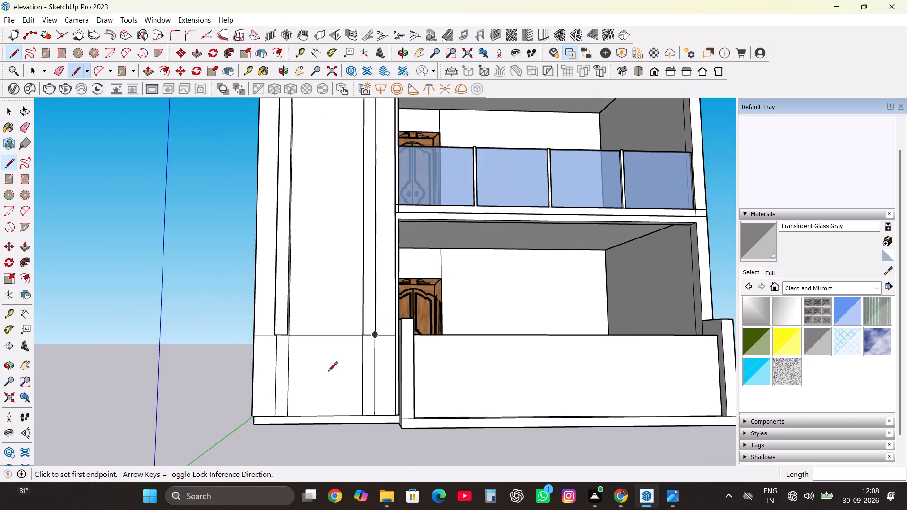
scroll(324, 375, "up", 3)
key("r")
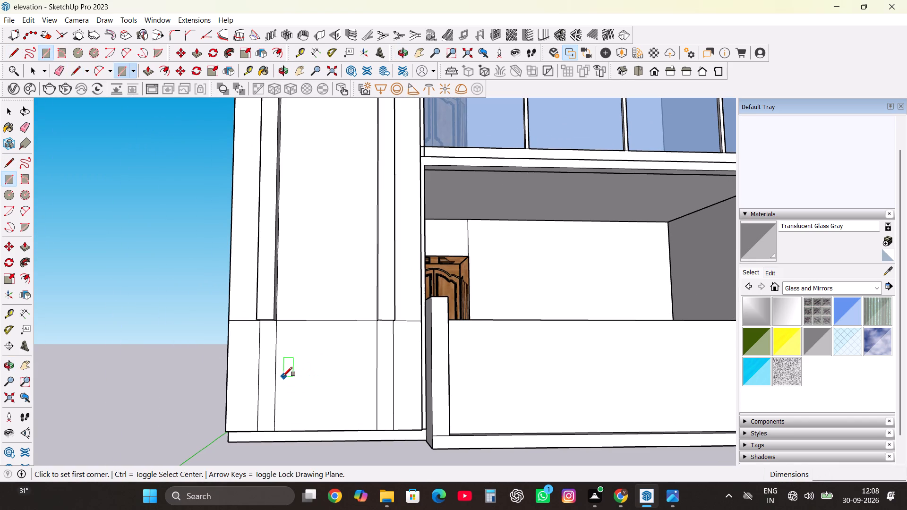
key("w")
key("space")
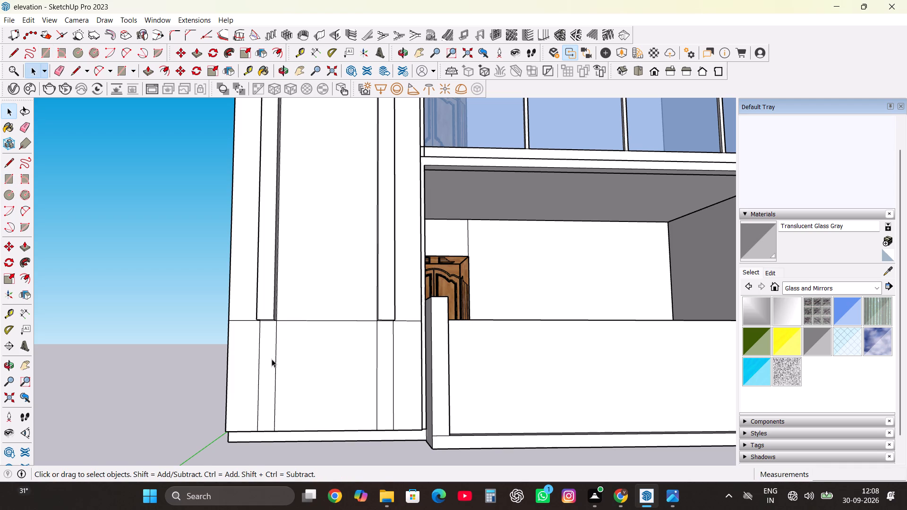
Erase the four leftover vertical lines below the shortened frame legs on the tall wall's front base.
key("e")
left_click(274, 359)
left_click(276, 359)
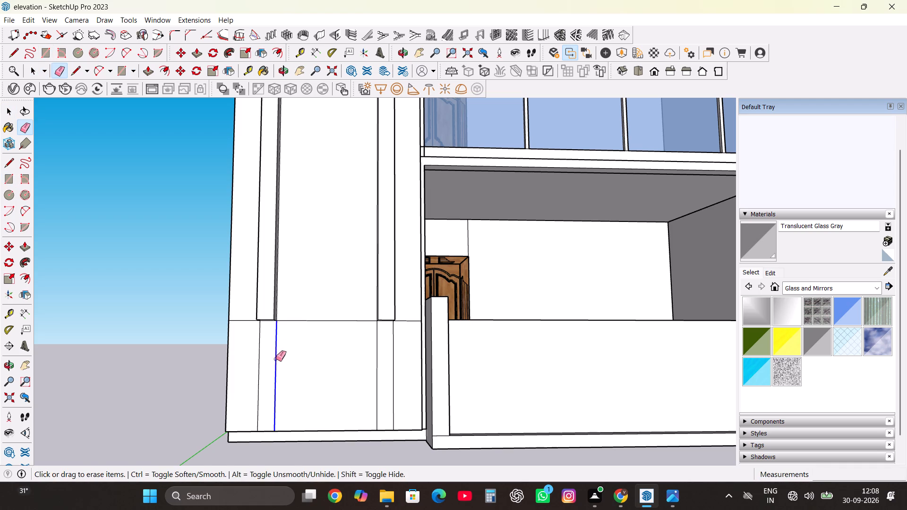
left_click(260, 357)
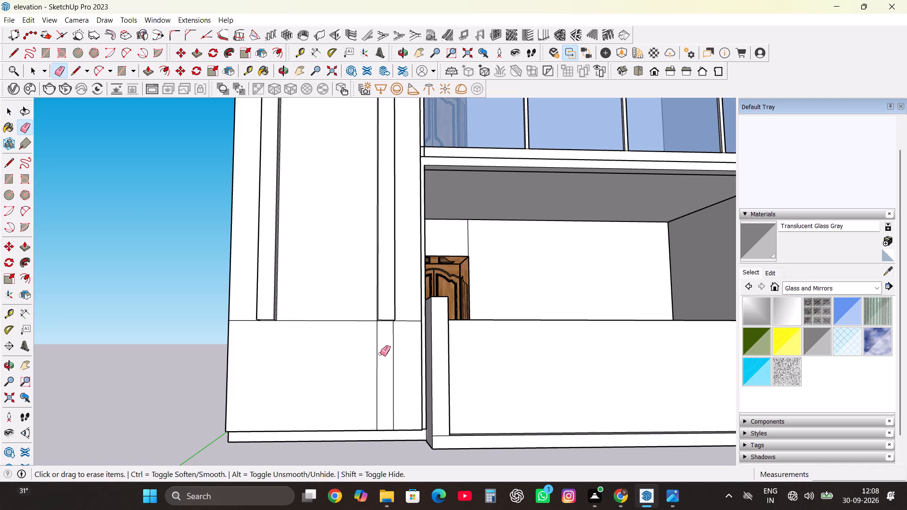
left_click(376, 353)
left_click(393, 355)
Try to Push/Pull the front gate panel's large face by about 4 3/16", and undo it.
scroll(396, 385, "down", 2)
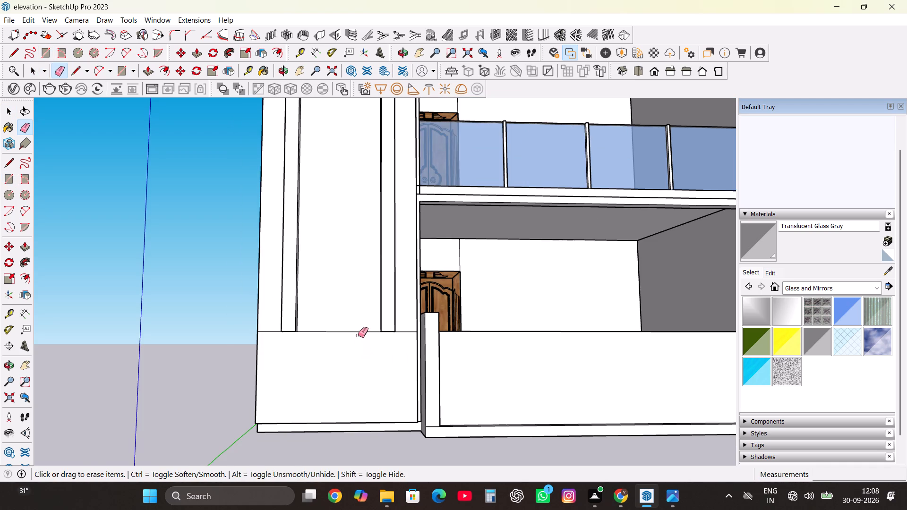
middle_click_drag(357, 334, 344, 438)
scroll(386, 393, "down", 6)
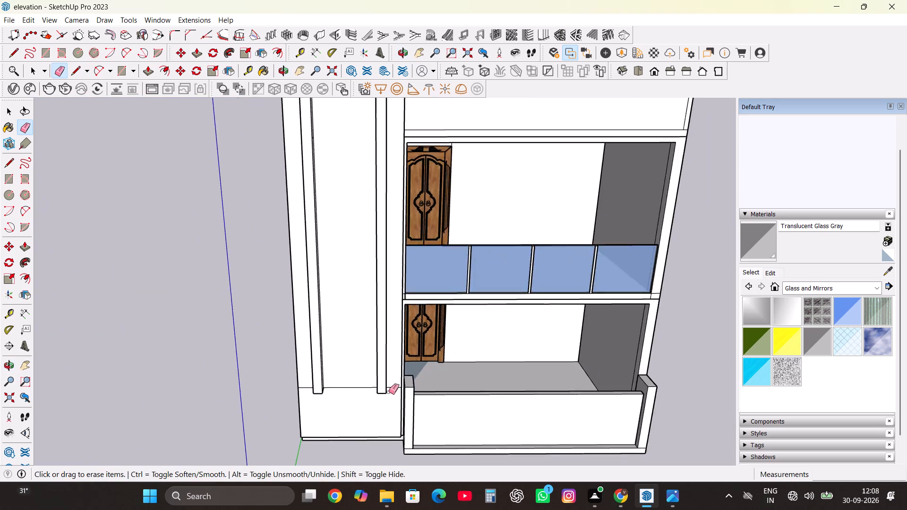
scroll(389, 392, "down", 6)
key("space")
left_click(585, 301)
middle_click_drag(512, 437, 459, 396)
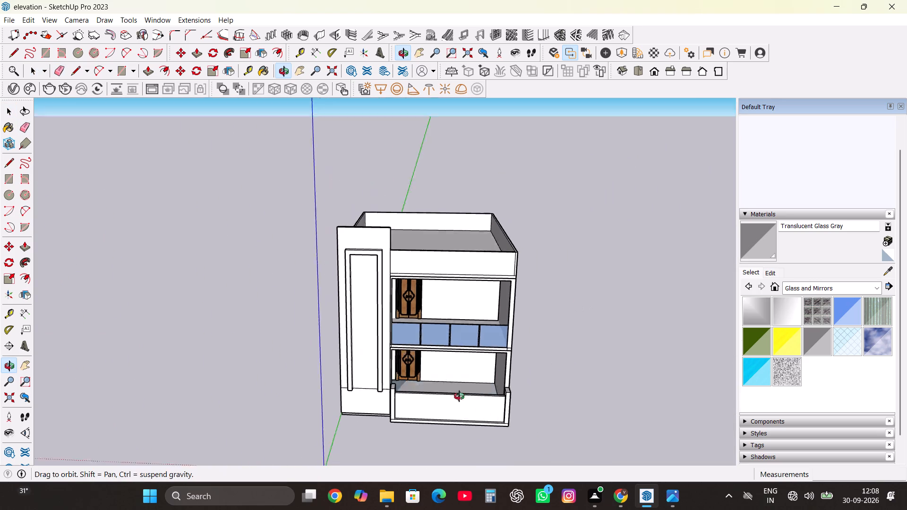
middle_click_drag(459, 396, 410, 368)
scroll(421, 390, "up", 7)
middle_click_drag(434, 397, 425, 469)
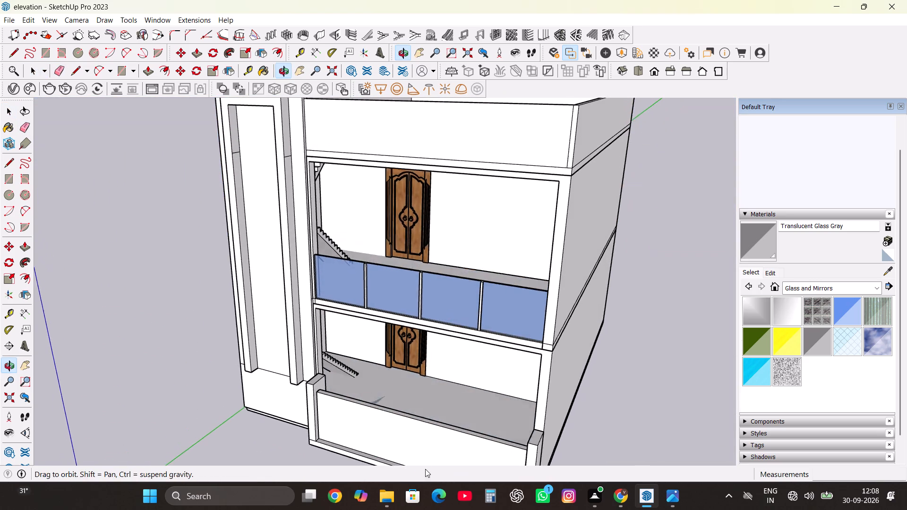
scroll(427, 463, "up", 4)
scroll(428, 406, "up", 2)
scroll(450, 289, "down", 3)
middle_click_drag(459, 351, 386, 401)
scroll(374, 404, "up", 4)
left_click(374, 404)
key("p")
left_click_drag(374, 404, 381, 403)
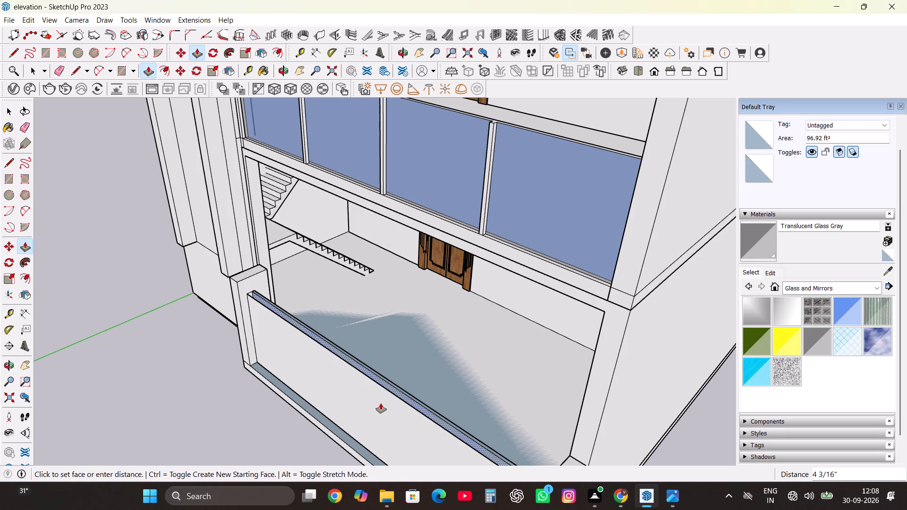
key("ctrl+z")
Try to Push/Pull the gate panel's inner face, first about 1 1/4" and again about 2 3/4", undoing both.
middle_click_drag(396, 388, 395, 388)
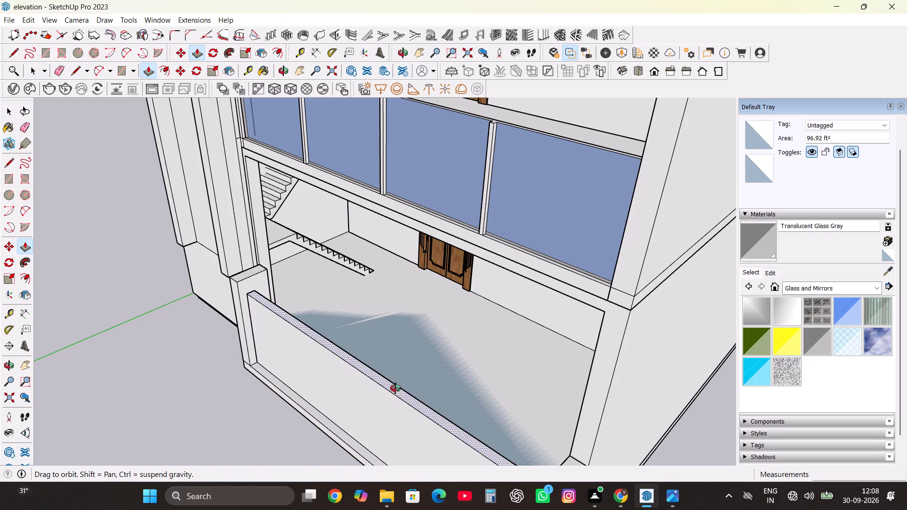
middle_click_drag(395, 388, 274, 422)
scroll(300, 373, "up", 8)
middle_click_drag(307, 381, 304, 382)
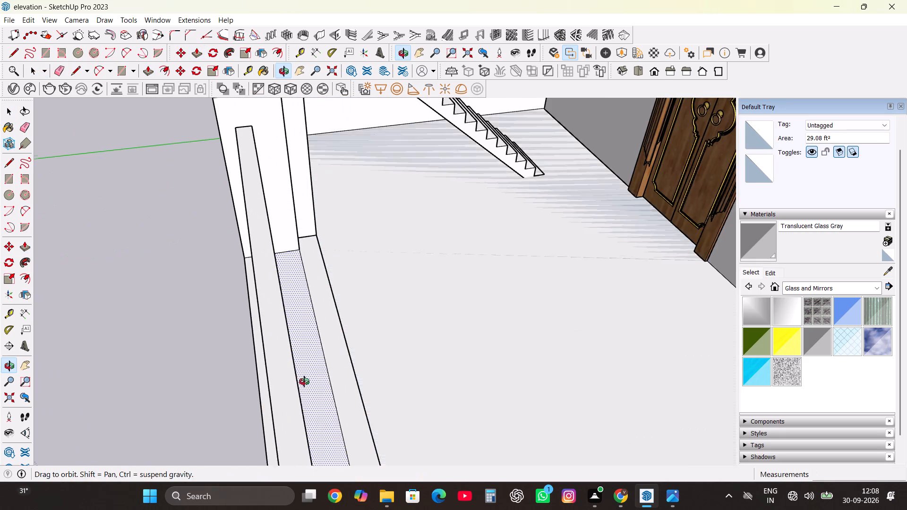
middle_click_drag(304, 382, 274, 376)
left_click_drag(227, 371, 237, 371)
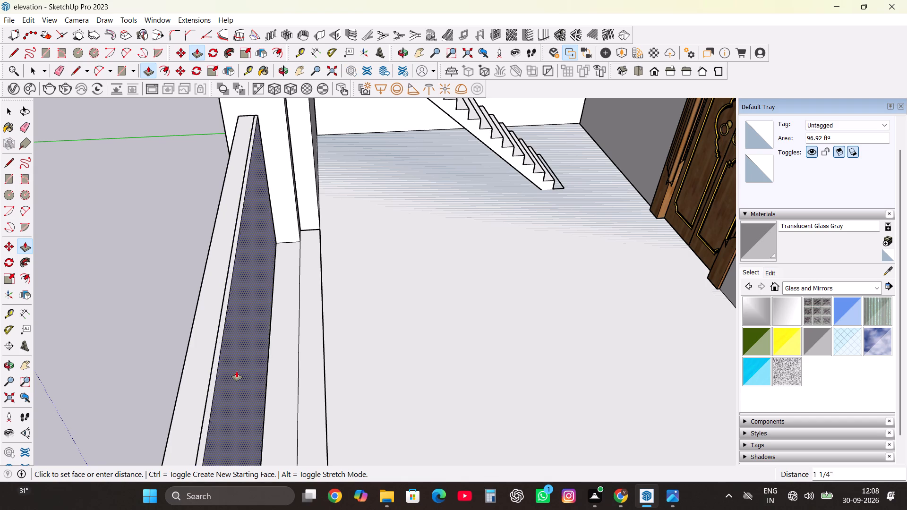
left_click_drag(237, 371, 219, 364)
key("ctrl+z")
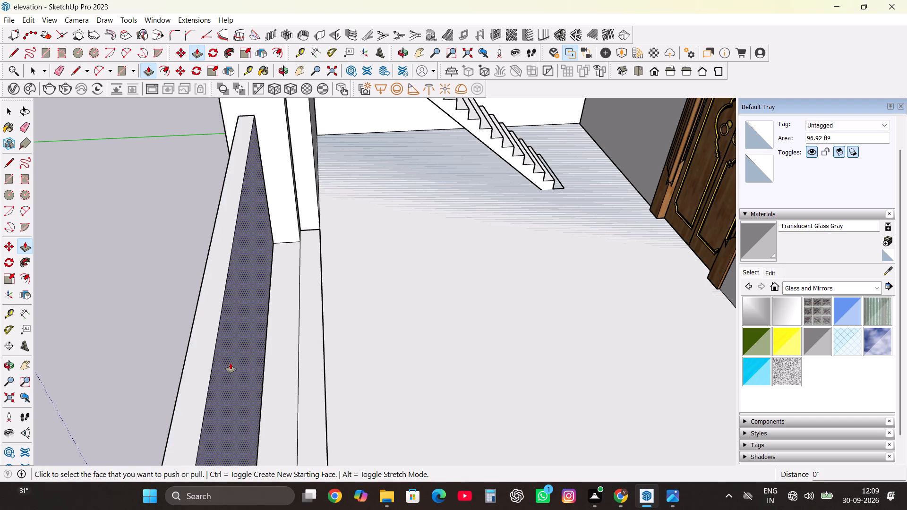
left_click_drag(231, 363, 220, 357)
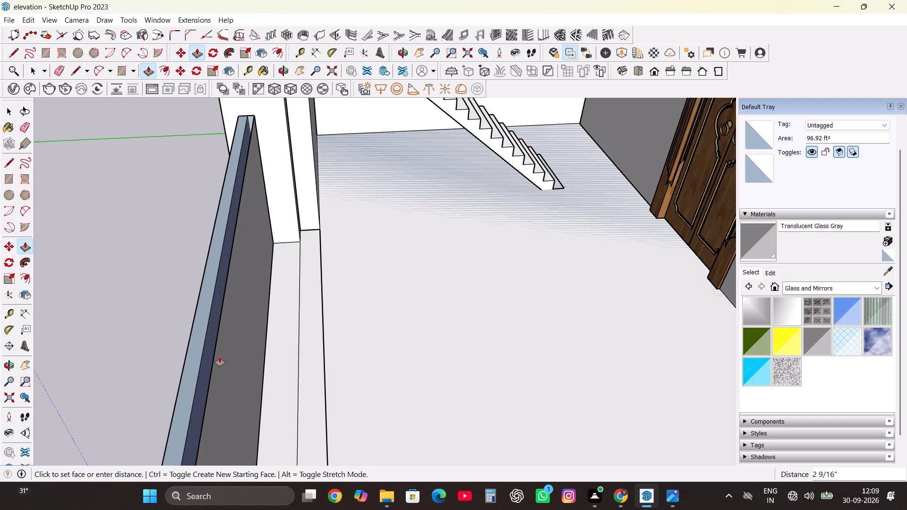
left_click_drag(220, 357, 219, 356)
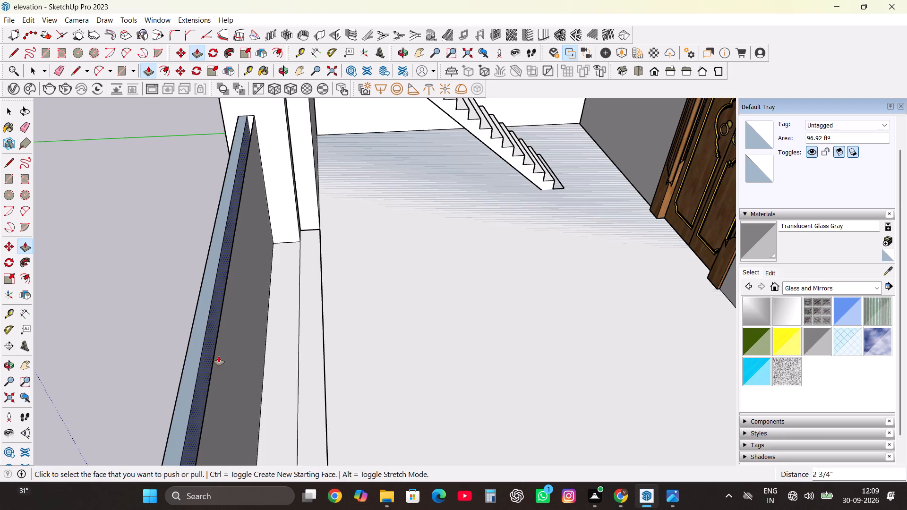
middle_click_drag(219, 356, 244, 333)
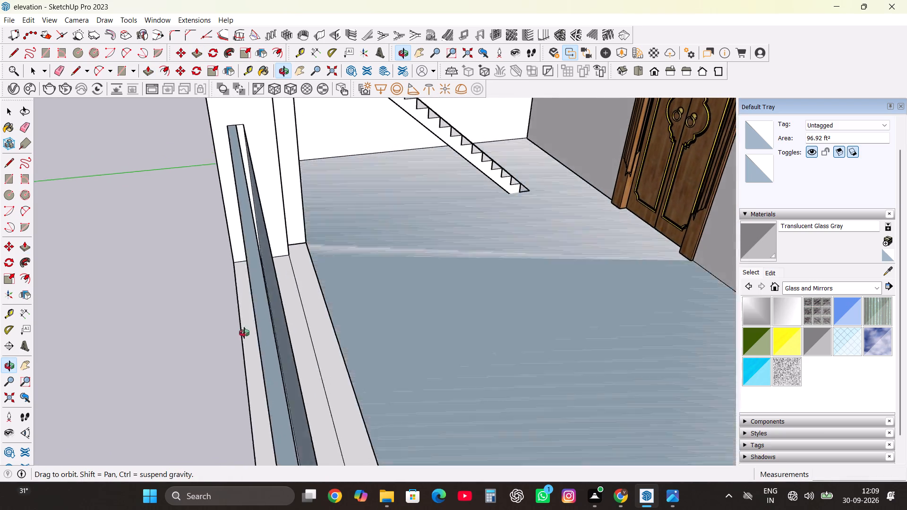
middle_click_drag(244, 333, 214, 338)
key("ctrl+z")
Draw a vertical line about 5' long down the middle of the gate panel's front face, from top edge to bottom edge.
middle_click_drag(222, 336, 475, 271)
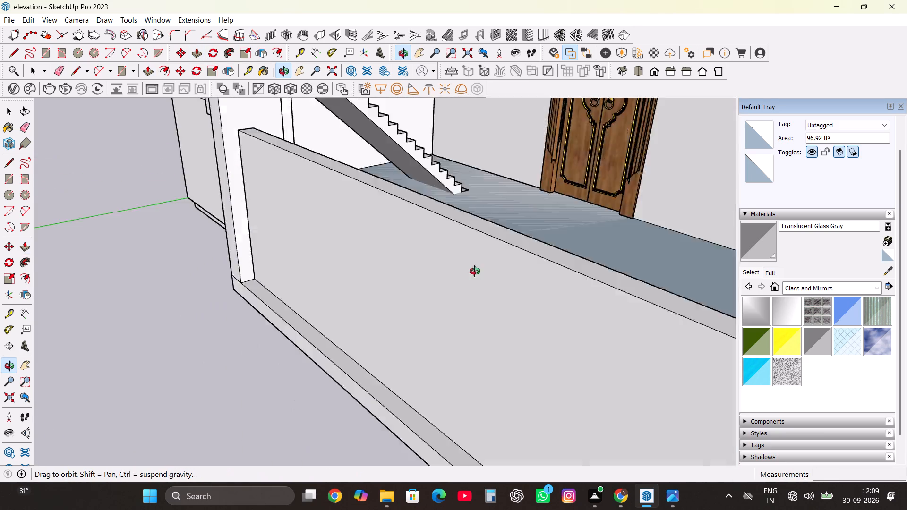
middle_click_drag(475, 271, 486, 269)
key("space")
double_click(436, 235)
scroll(342, 262, "down", 3)
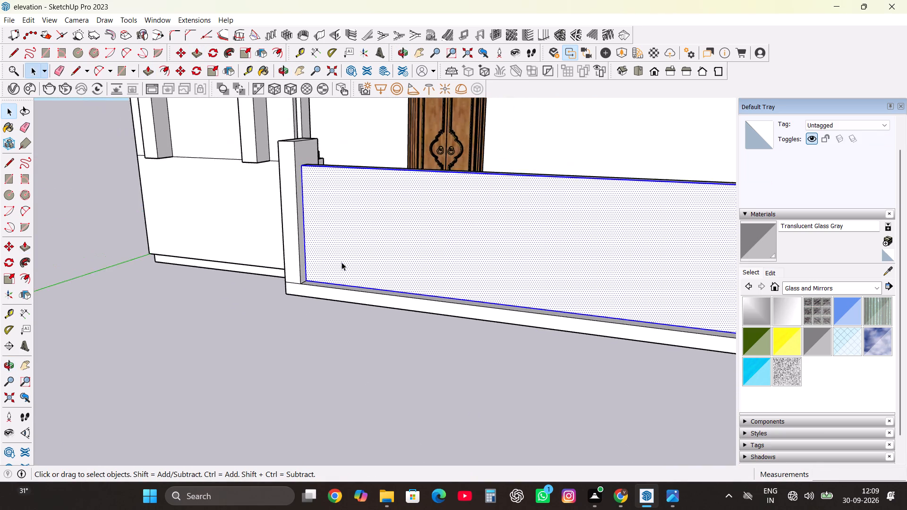
scroll(342, 262, "down", 9)
middle_click_drag(382, 309, 481, 292)
scroll(483, 252, "up", 6)
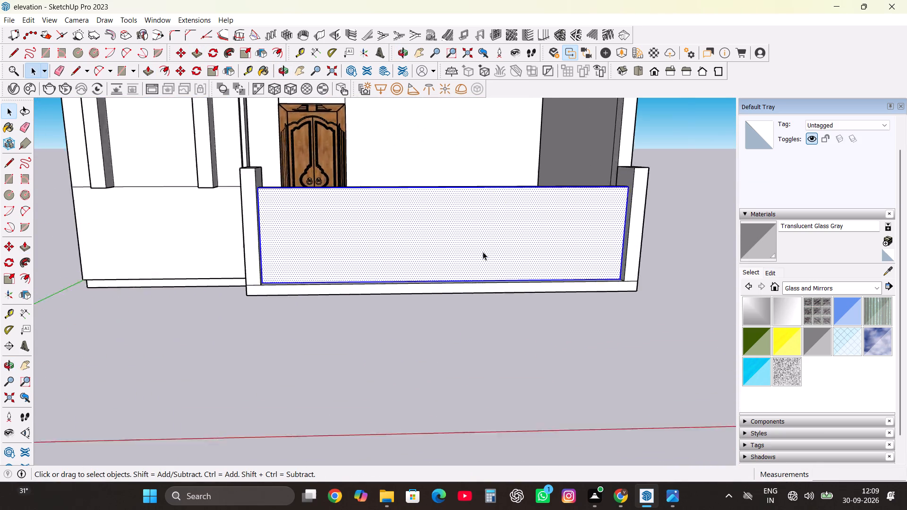
scroll(483, 252, "up", 2)
key("l")
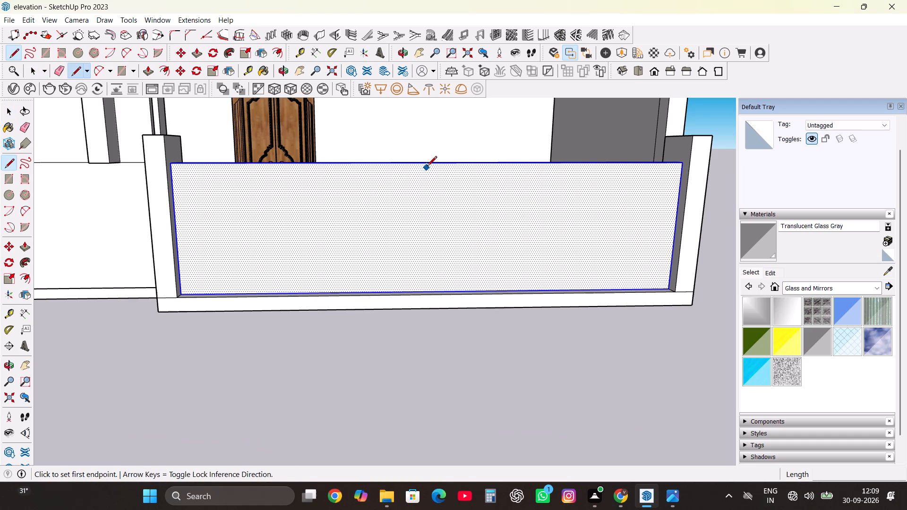
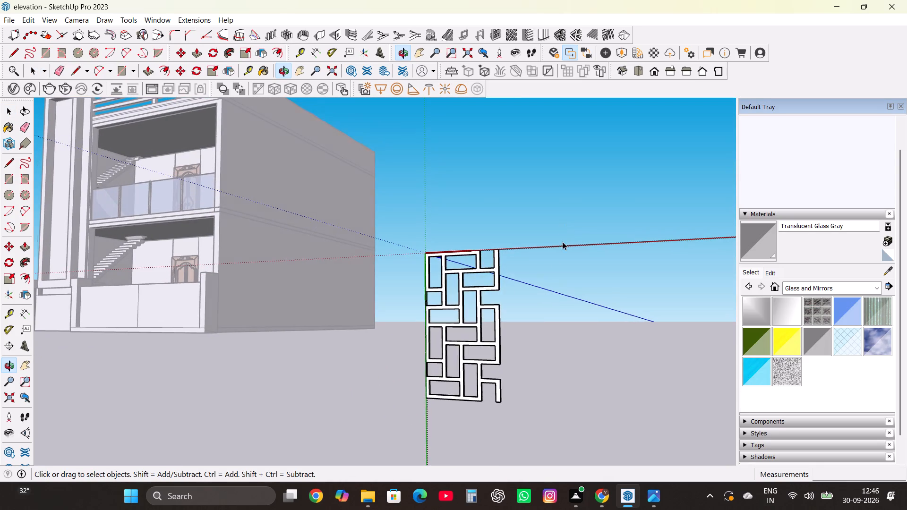
Select the lobby lattice component beside the building and scale it uniformly from its corner.
middle_click_drag(563, 242, 565, 232)
scroll(538, 322, "down", 11)
scroll(514, 313, "up", 5)
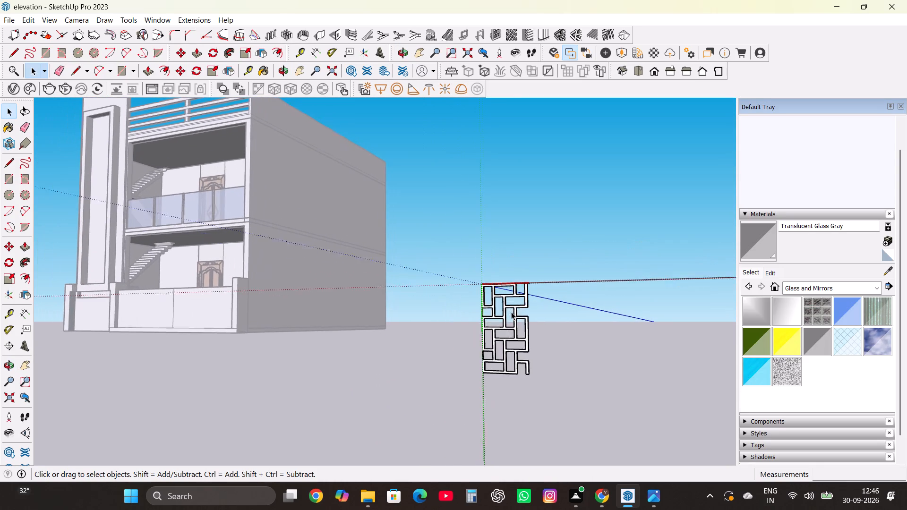
scroll(511, 312, "up", 2)
left_click(489, 291)
triple_click(547, 336)
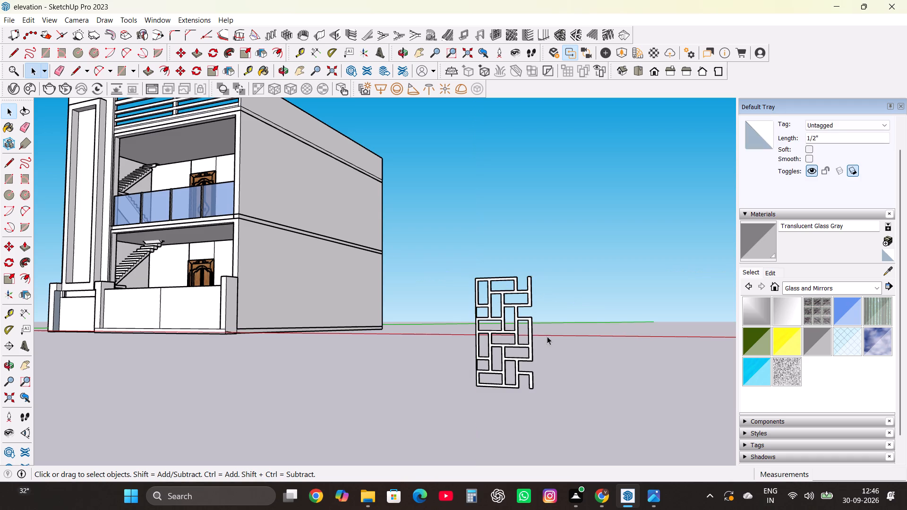
left_click(526, 314)
double_click(522, 303)
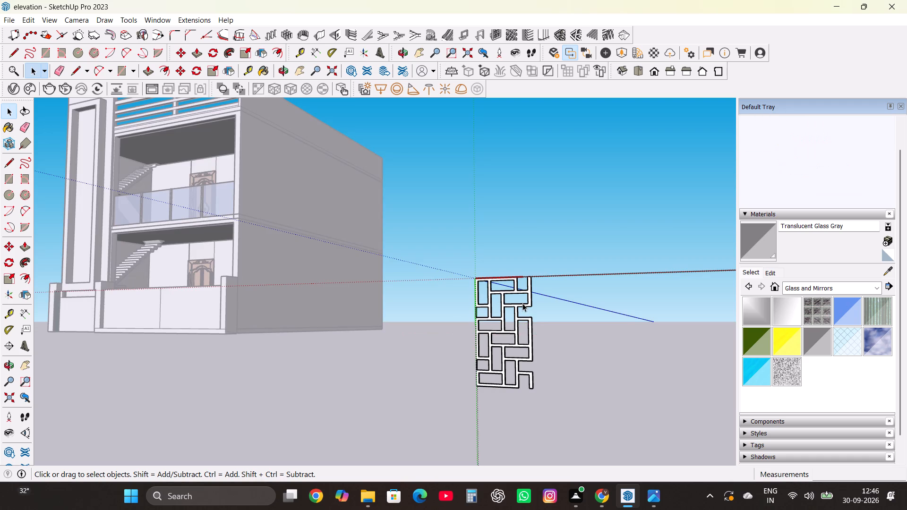
left_click(597, 394)
double_click(584, 395)
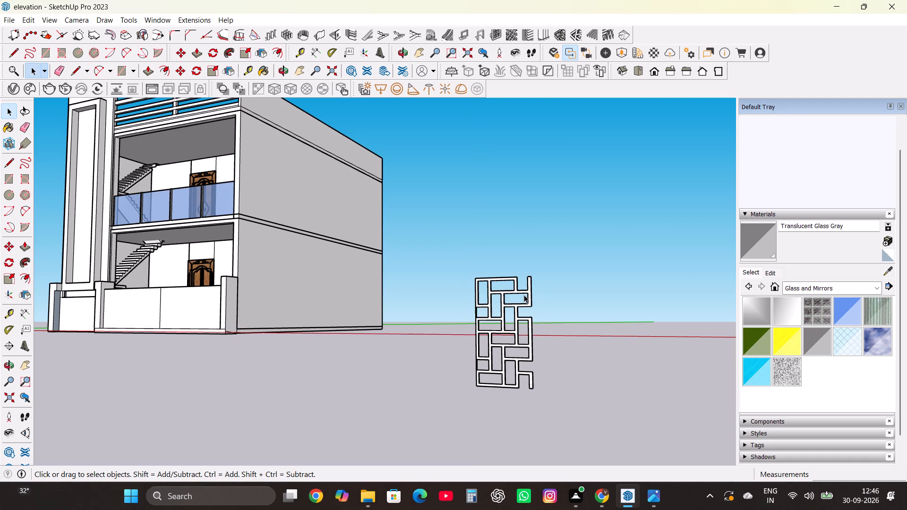
left_click(524, 295)
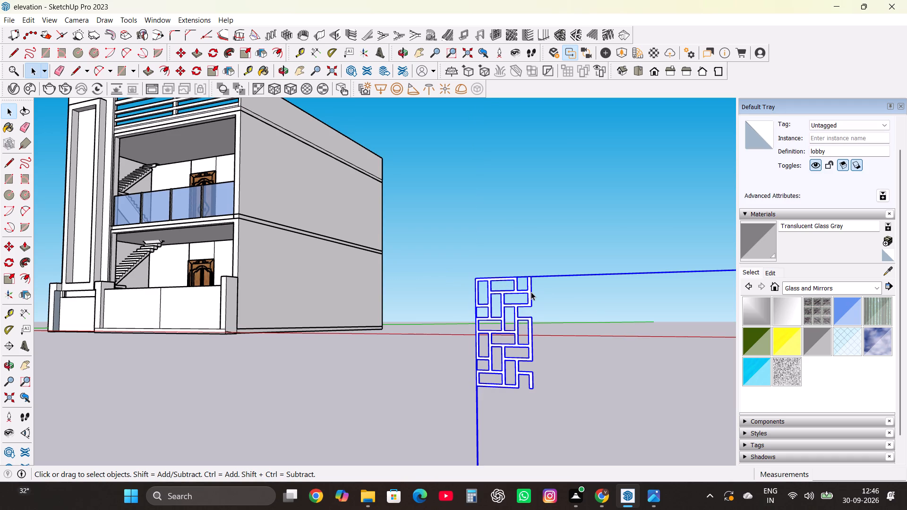
key("s")
left_click_drag(475, 282, 489, 284)
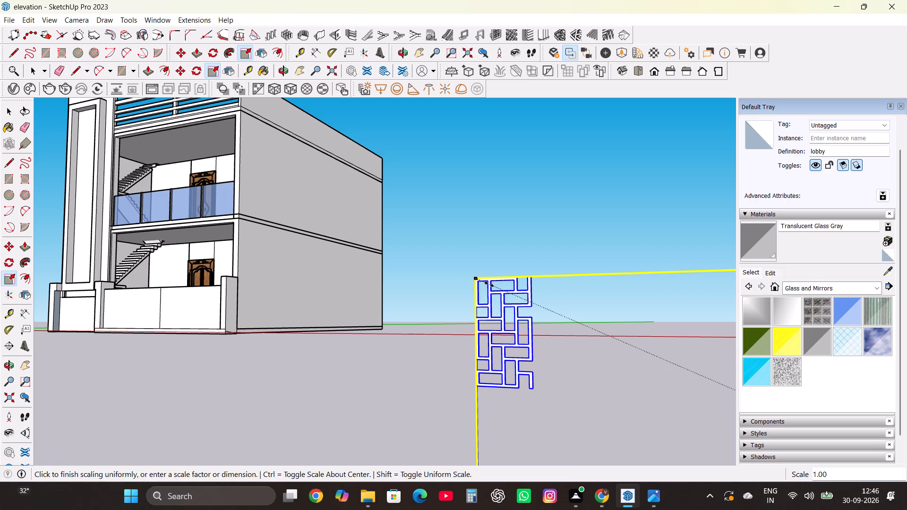
left_click_drag(489, 284, 505, 285)
Shrink the lattice component along the red axis to about 0.12 of its width, and shrink it along the green axis.
scroll(488, 251, "down", 19)
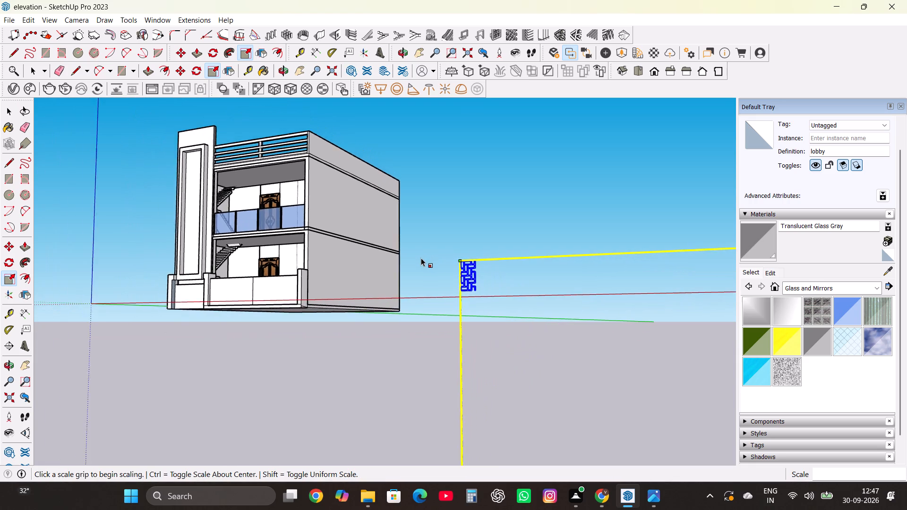
scroll(421, 258, "down", 20)
scroll(421, 258, "down", 12)
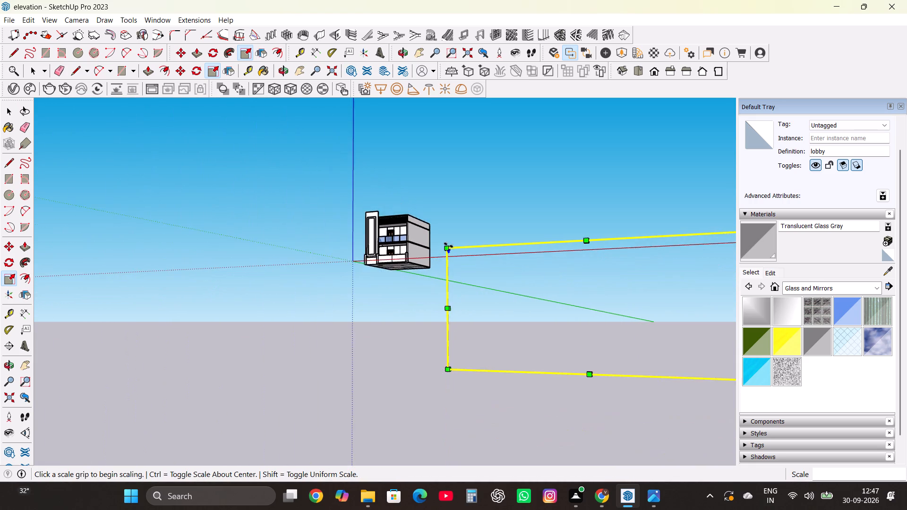
scroll(449, 245, "down", 10)
scroll(587, 296, "up", 2)
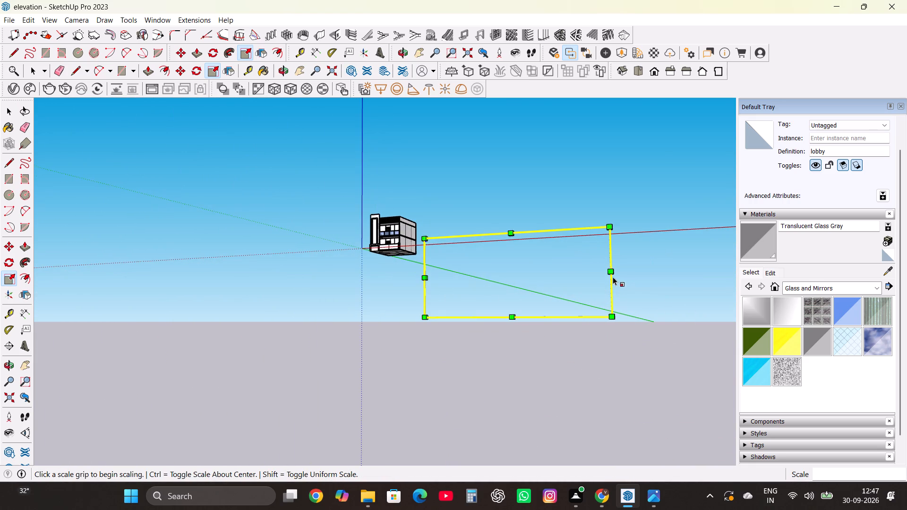
left_click_drag(609, 275, 431, 268)
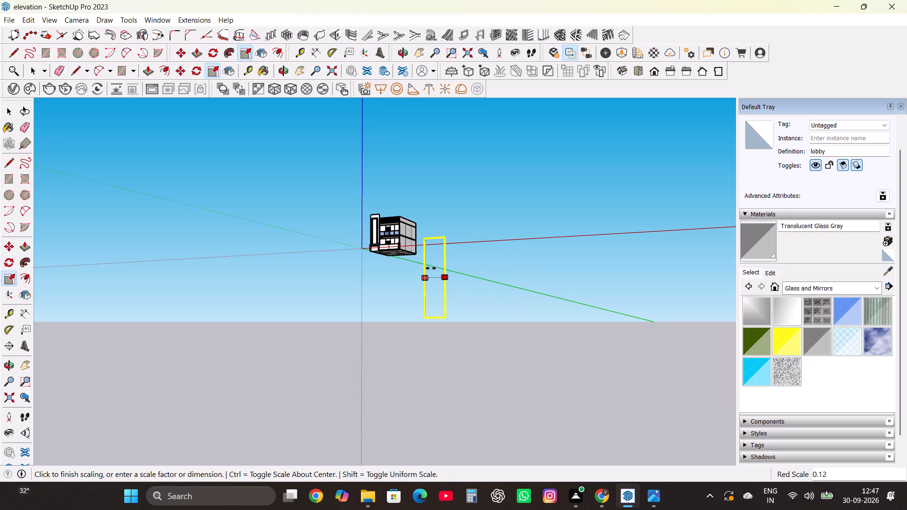
left_click_drag(431, 268, 422, 268)
scroll(421, 268, "up", 10)
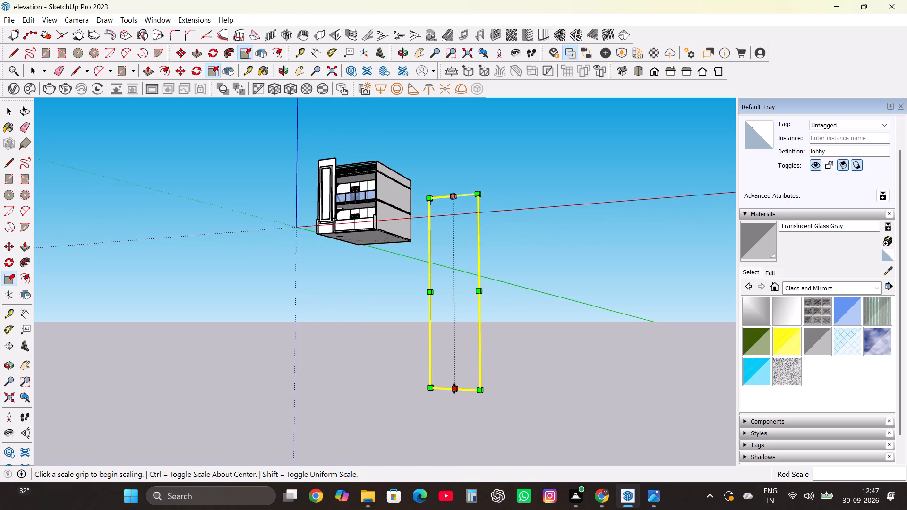
left_click_drag(454, 389, 448, 195)
Shrink the lattice component a second time along both the red and green axes.
scroll(429, 205, "up", 4)
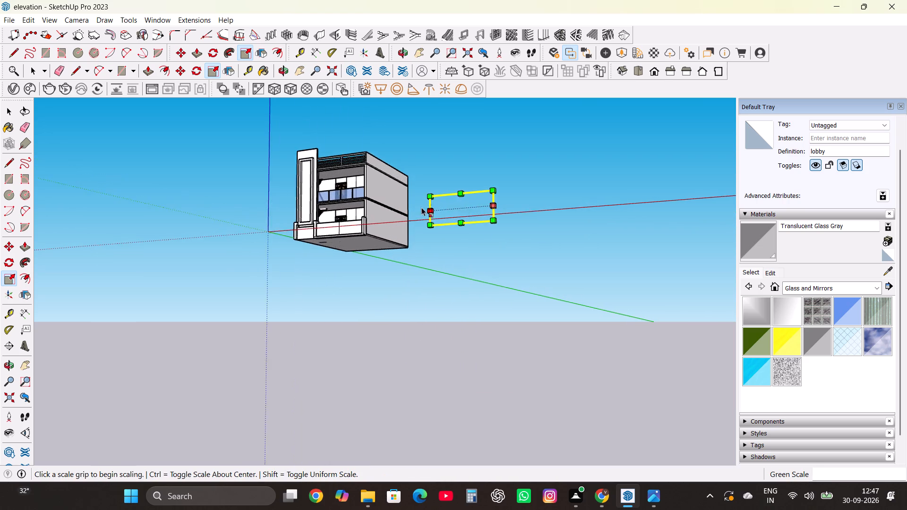
scroll(421, 207, "up", 20)
scroll(421, 207, "up", 11)
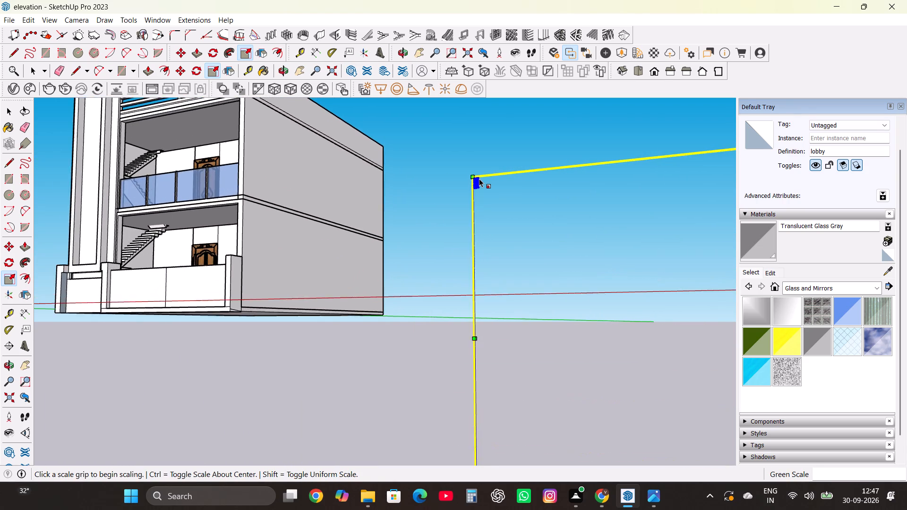
scroll(479, 178, "up", 20)
scroll(479, 178, "up", 7)
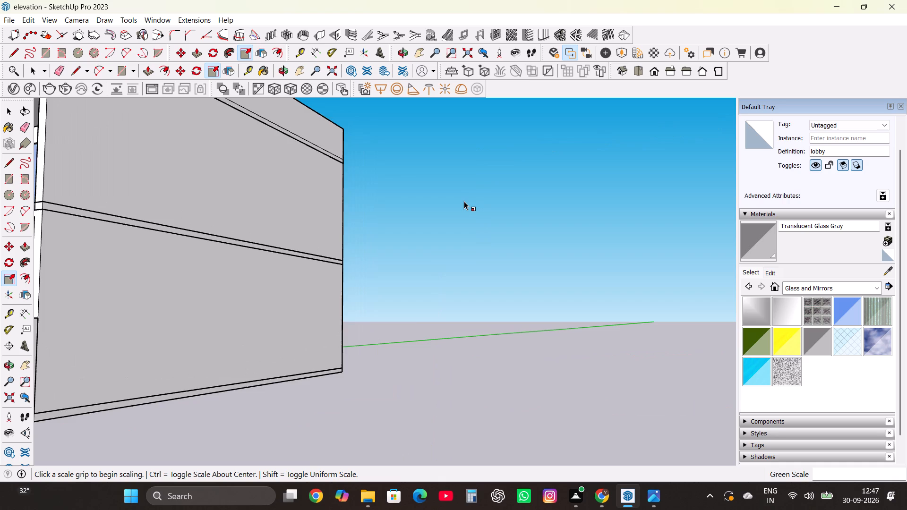
scroll(464, 201, "down", 10)
scroll(469, 250, "down", 14)
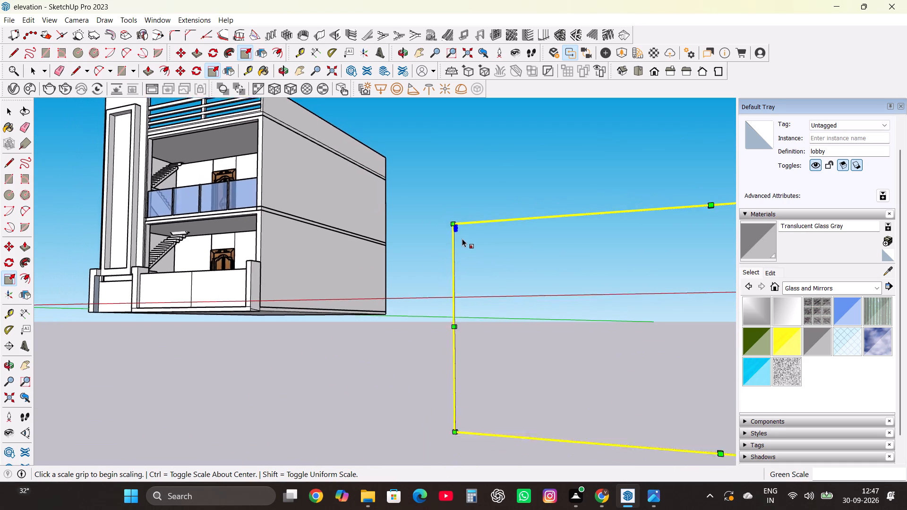
scroll(462, 238, "down", 17)
left_click_drag(647, 264, 449, 262)
scroll(458, 272, "up", 3)
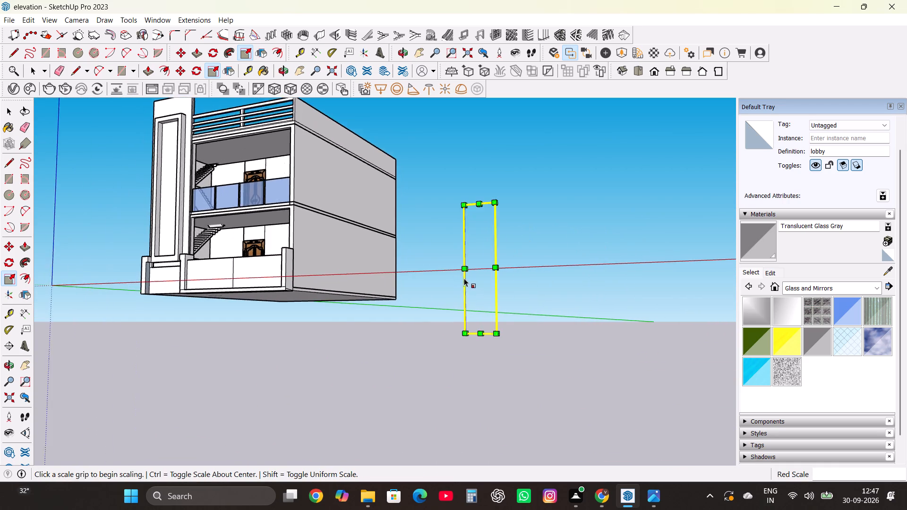
scroll(465, 281, "up", 5)
scroll(500, 399, "down", 8)
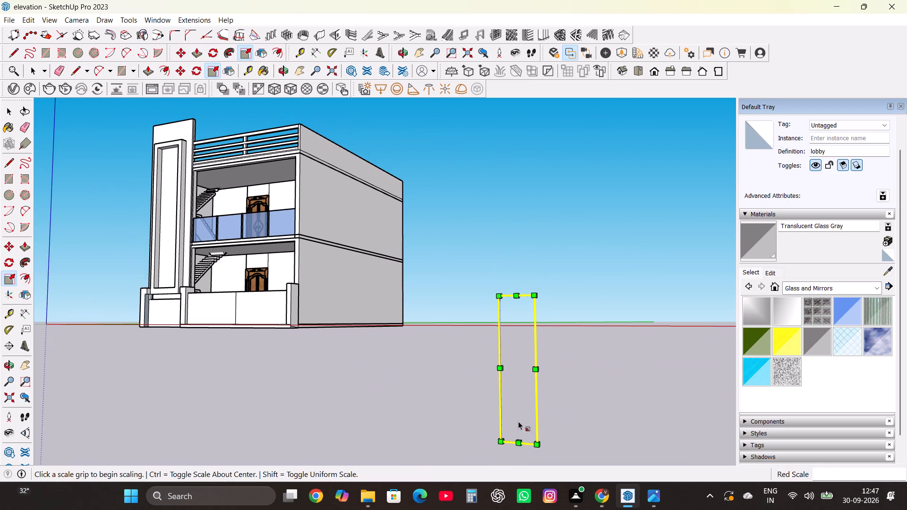
left_click_drag(516, 444, 515, 304)
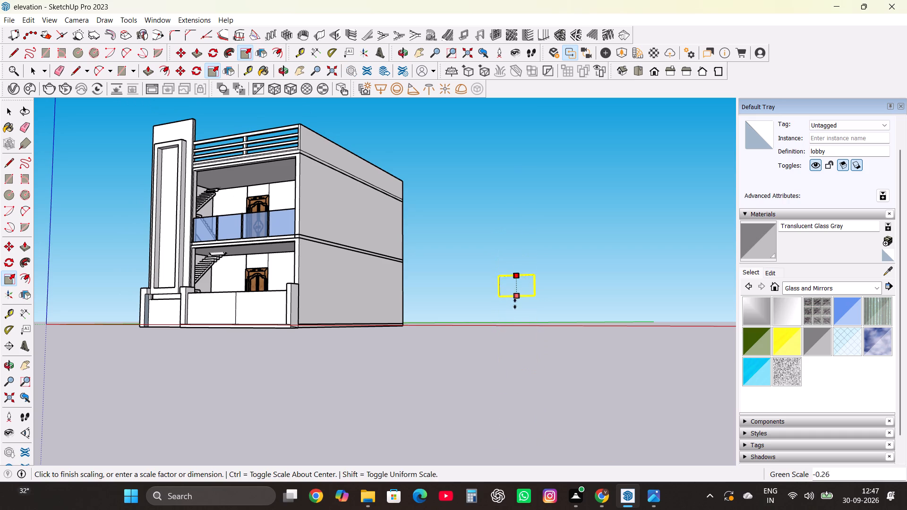
left_click_drag(515, 304, 513, 313)
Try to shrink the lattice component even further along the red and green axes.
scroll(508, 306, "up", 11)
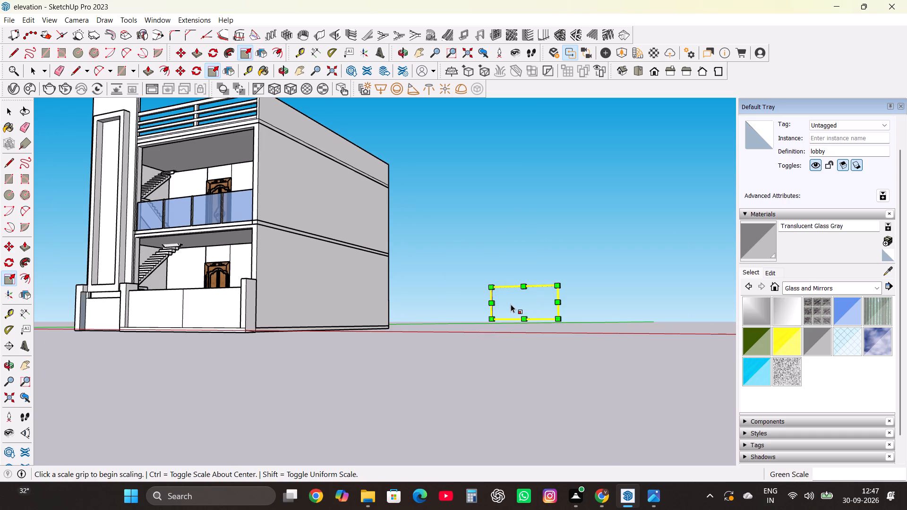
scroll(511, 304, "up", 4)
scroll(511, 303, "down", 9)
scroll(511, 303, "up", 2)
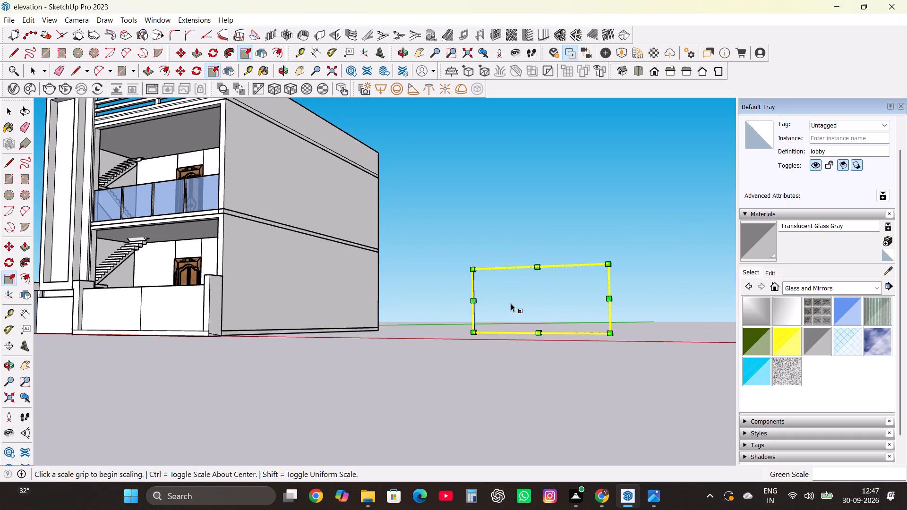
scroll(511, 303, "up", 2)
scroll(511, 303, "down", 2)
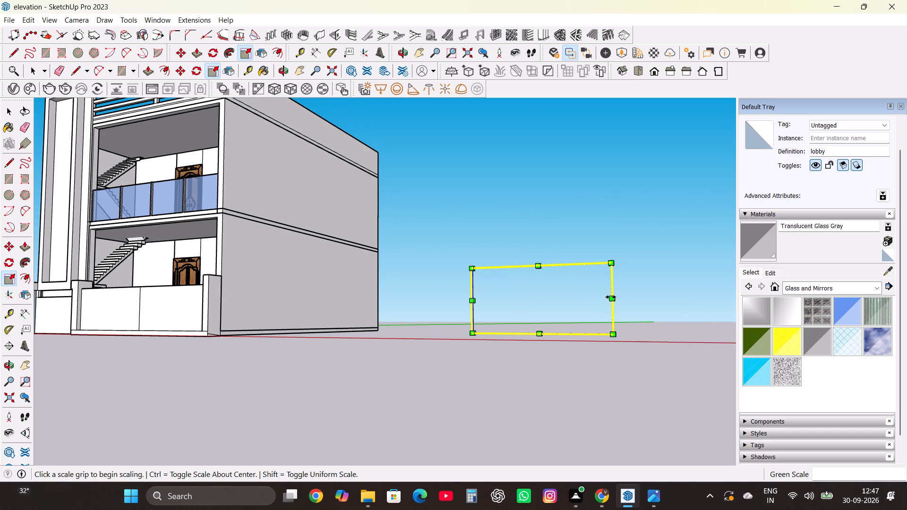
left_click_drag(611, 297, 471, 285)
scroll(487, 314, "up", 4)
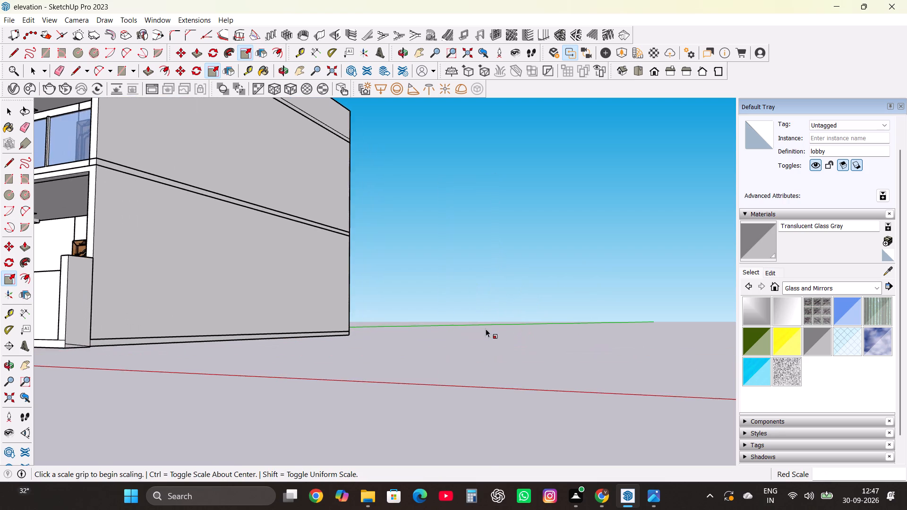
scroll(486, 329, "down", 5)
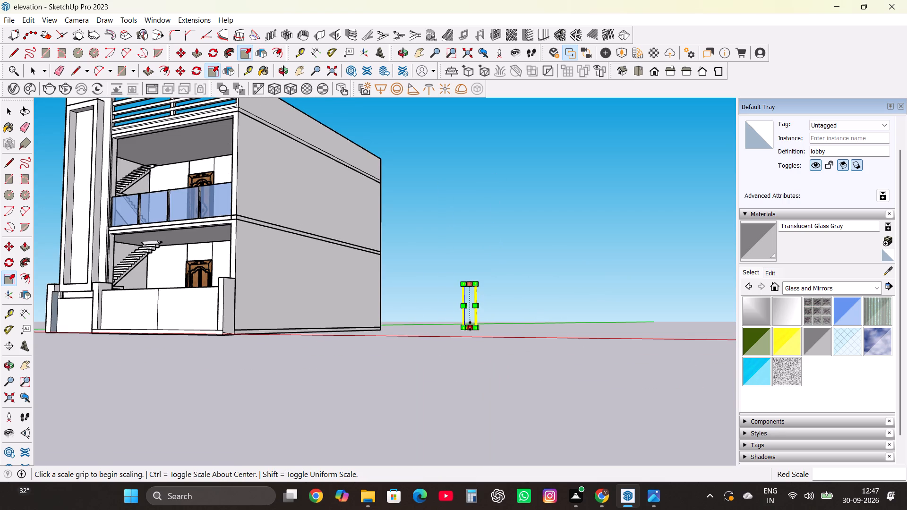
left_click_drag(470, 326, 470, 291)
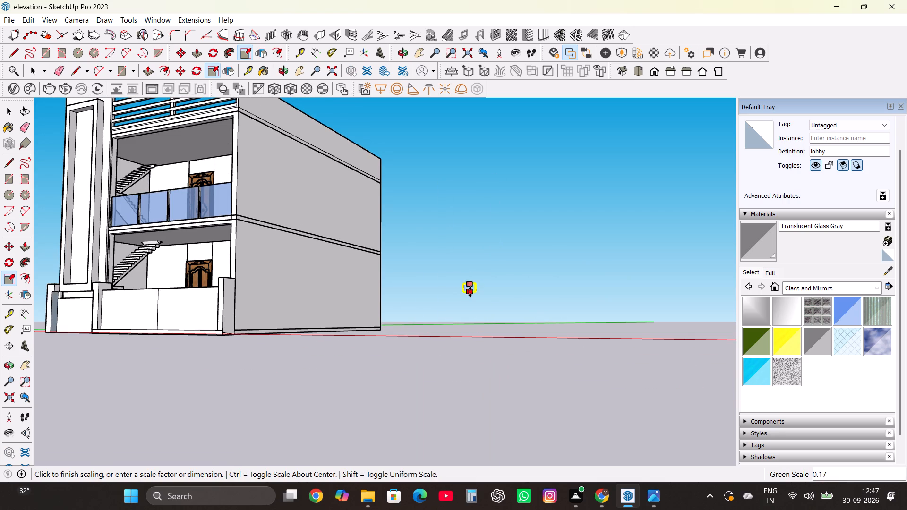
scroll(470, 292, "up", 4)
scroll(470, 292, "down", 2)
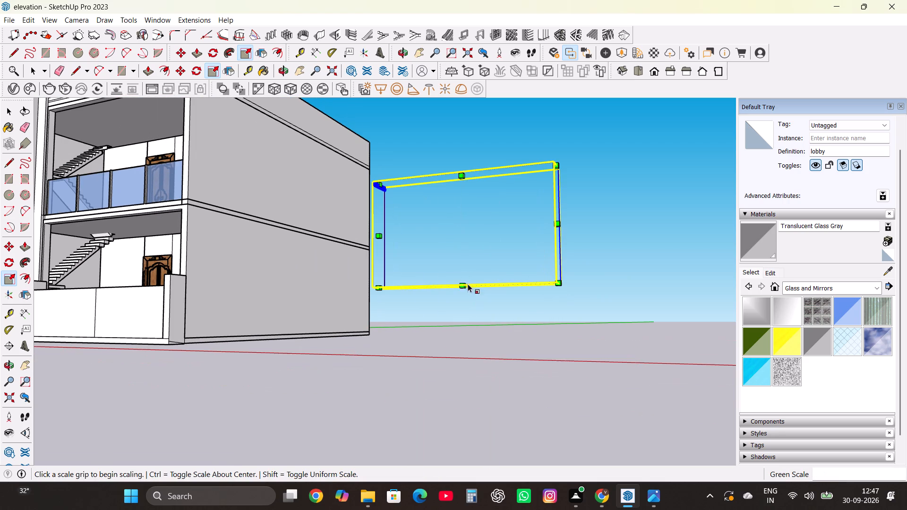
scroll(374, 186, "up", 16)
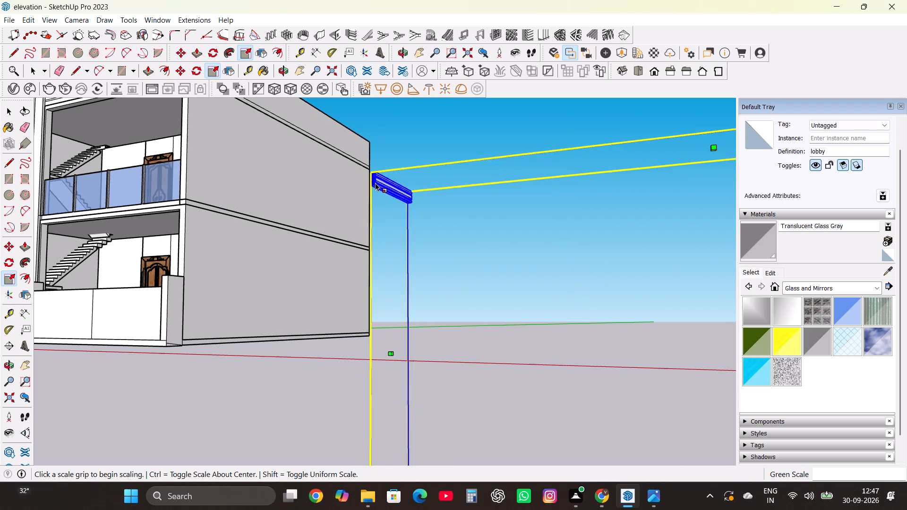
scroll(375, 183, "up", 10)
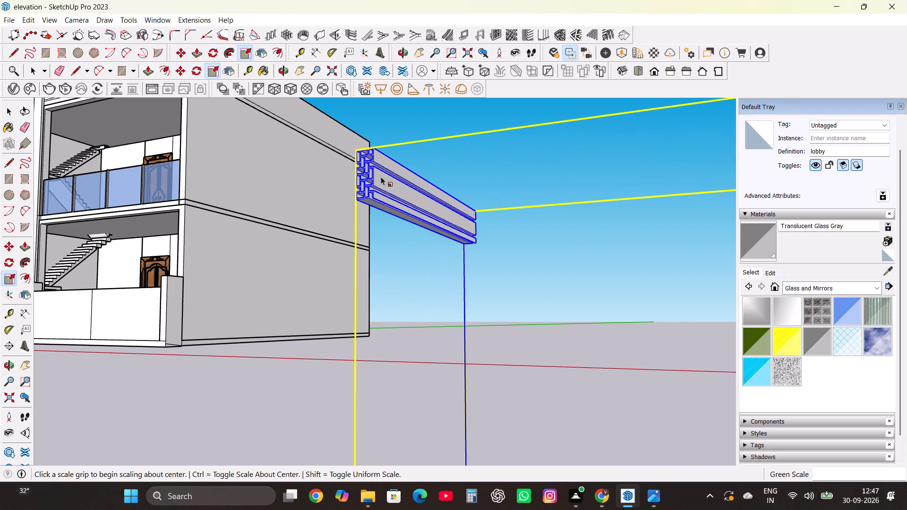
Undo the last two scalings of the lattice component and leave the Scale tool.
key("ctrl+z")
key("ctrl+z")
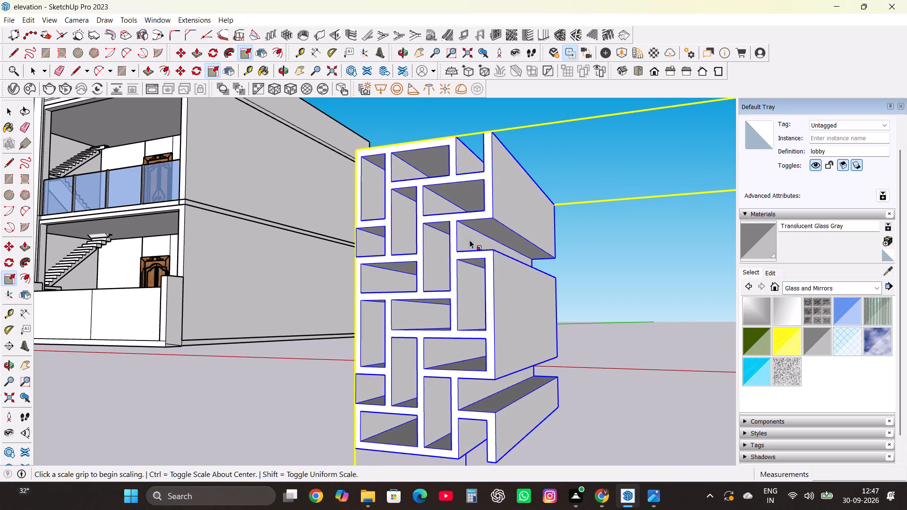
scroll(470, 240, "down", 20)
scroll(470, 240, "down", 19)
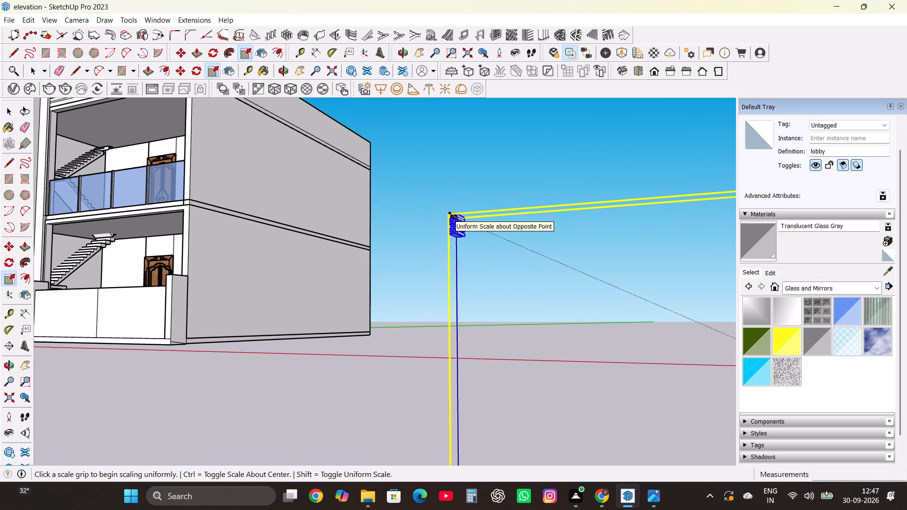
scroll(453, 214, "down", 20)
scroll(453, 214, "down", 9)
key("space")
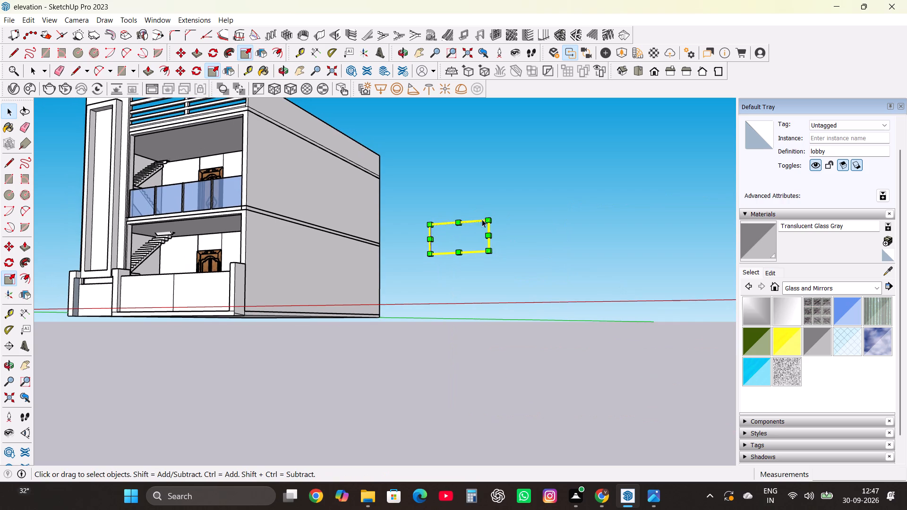
Explode the lobby lattice component into its separate parts.
double_click(542, 204)
scroll(396, 236, "up", 13)
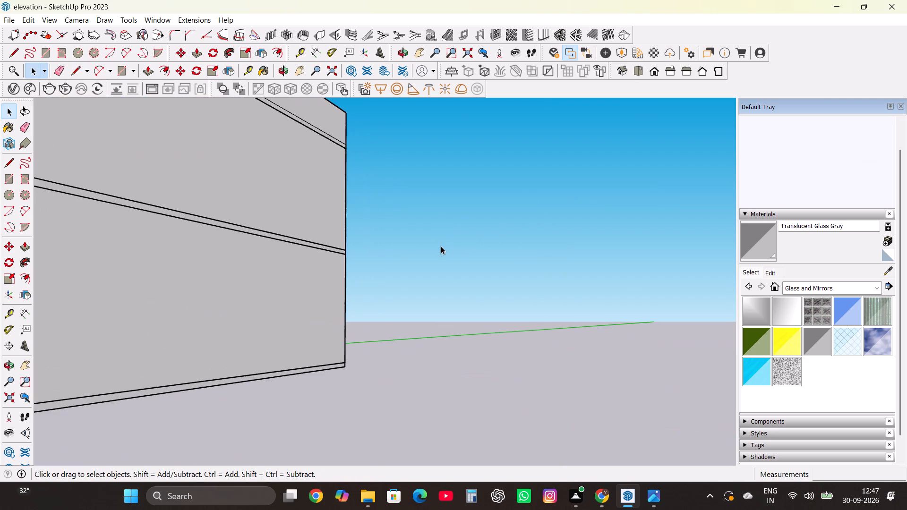
scroll(441, 246, "down", 8)
left_click(434, 255)
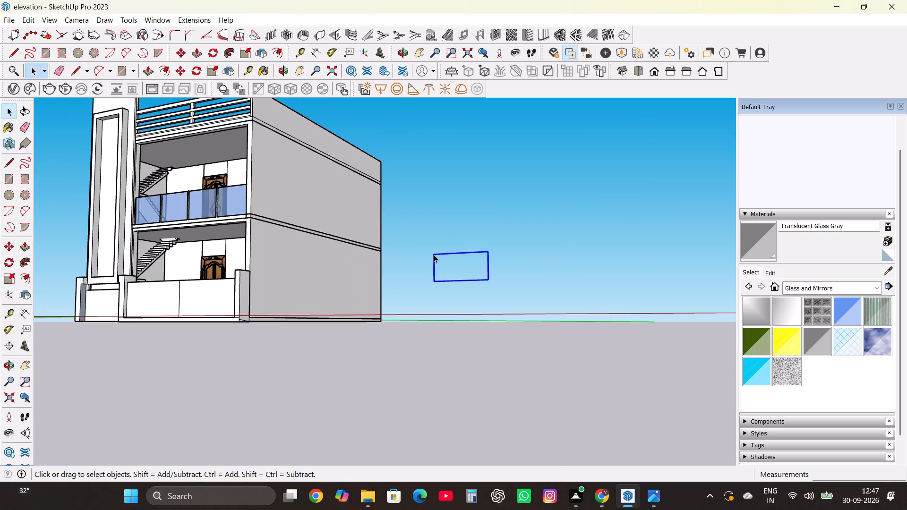
right_click(434, 255)
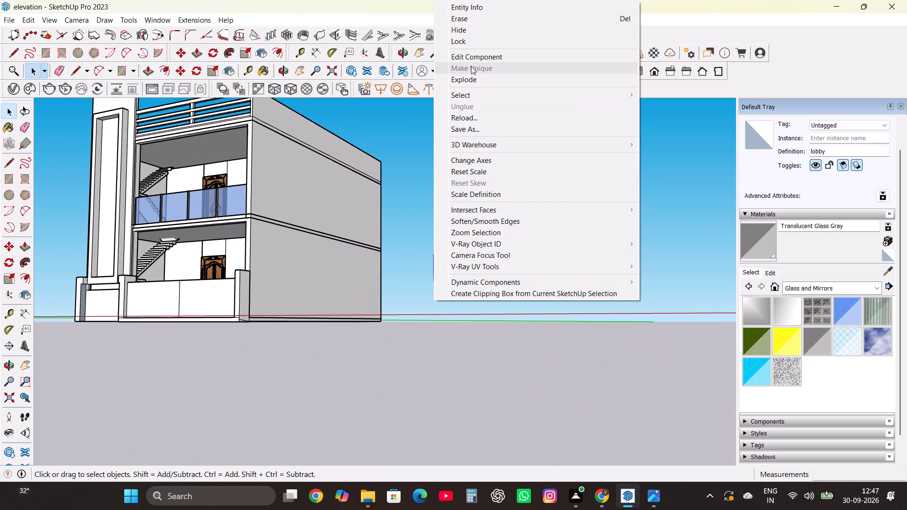
left_click(468, 75)
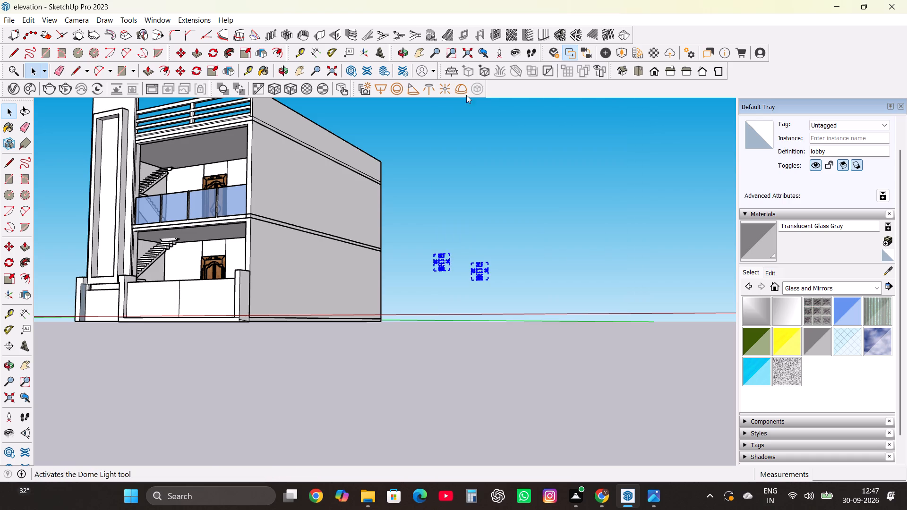
scroll(459, 251, "up", 7)
scroll(482, 258, "down", 3)
scroll(521, 300, "up", 2)
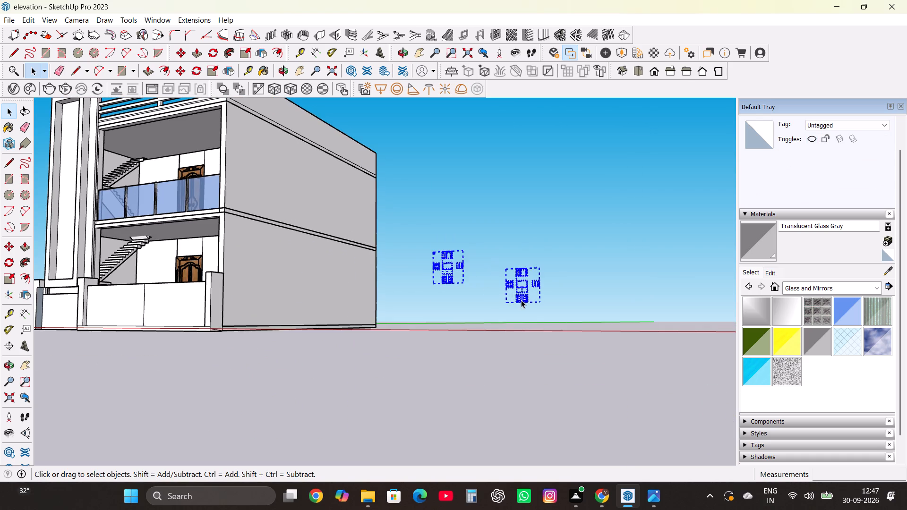
Select all connected geometry of the small lattice block beside the building's side wall, leaving the other exploded parts unselected.
scroll(525, 290, "up", 4)
scroll(520, 287, "down", 2)
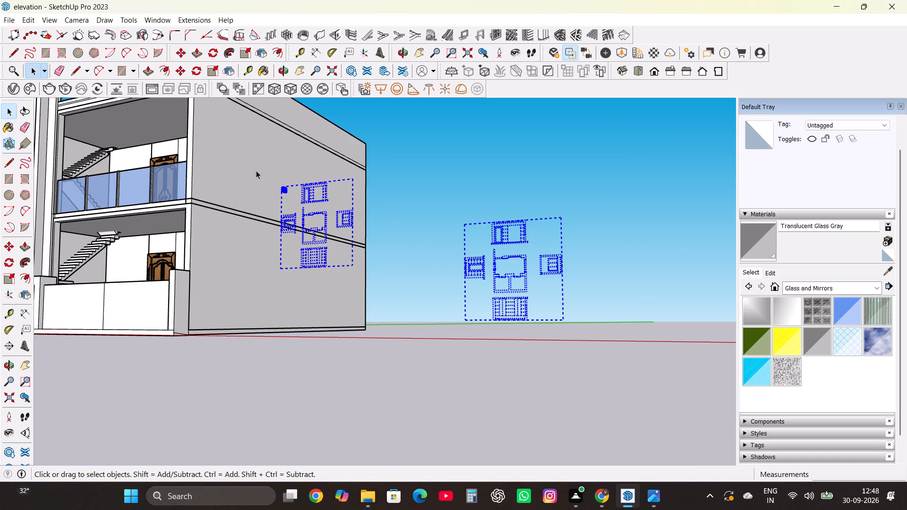
double_click(285, 188)
double_click(285, 188)
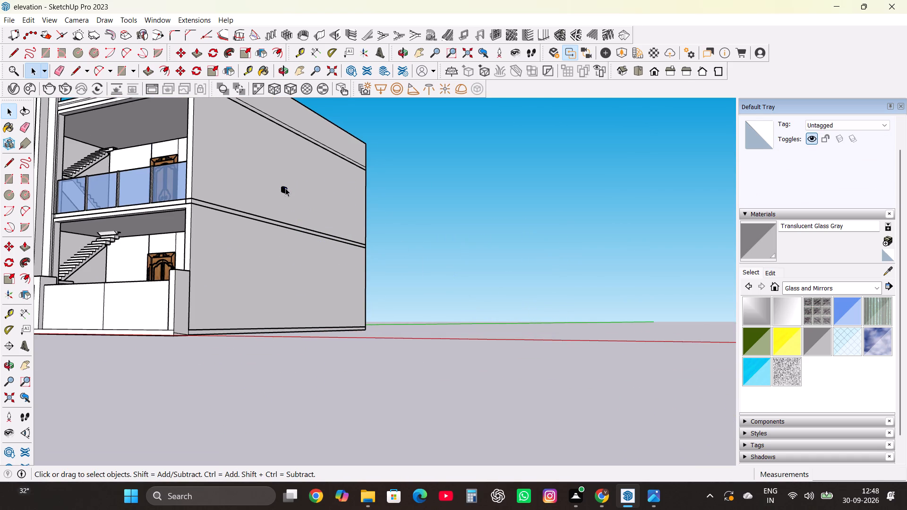
double_click(285, 188)
Look over the building and its surroundings from several distances and angles to check the exploded lattice parts.
scroll(281, 187, "up", 13)
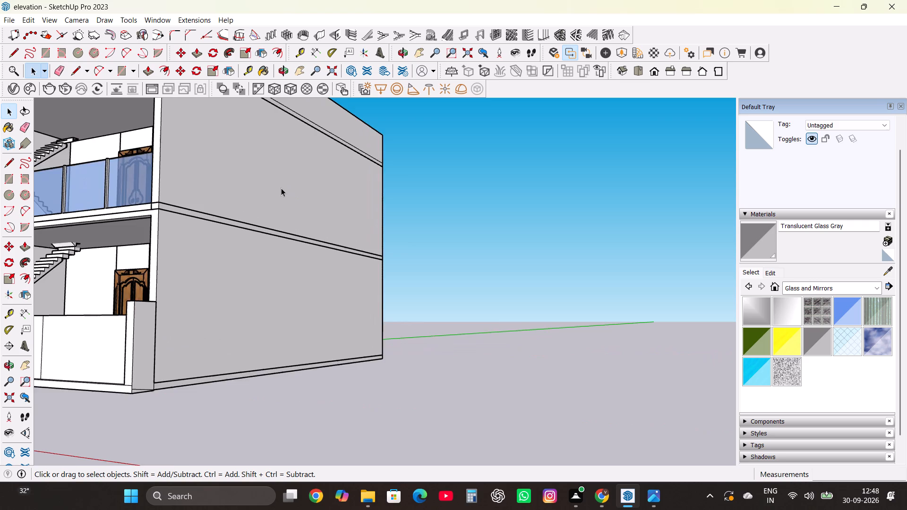
scroll(281, 188, "up", 3)
scroll(324, 208, "down", 10)
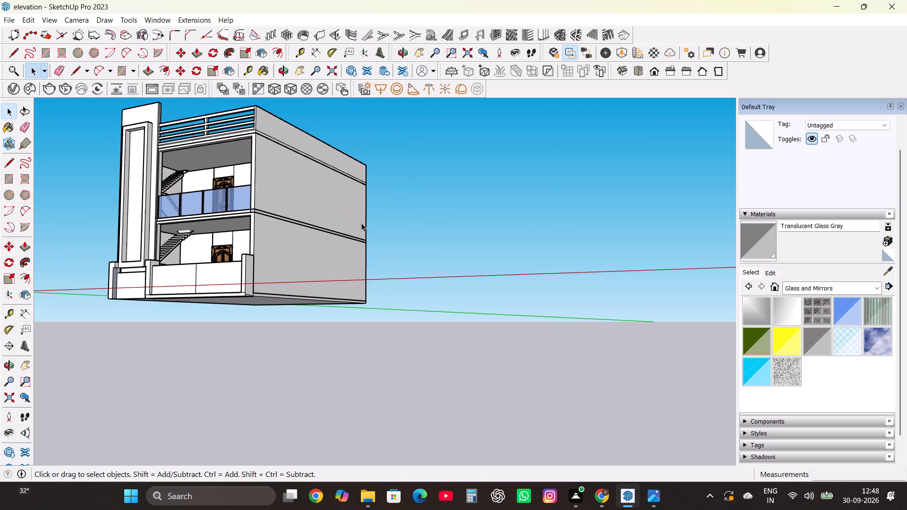
scroll(446, 257, "down", 9)
middle_click_drag(428, 260, 449, 301)
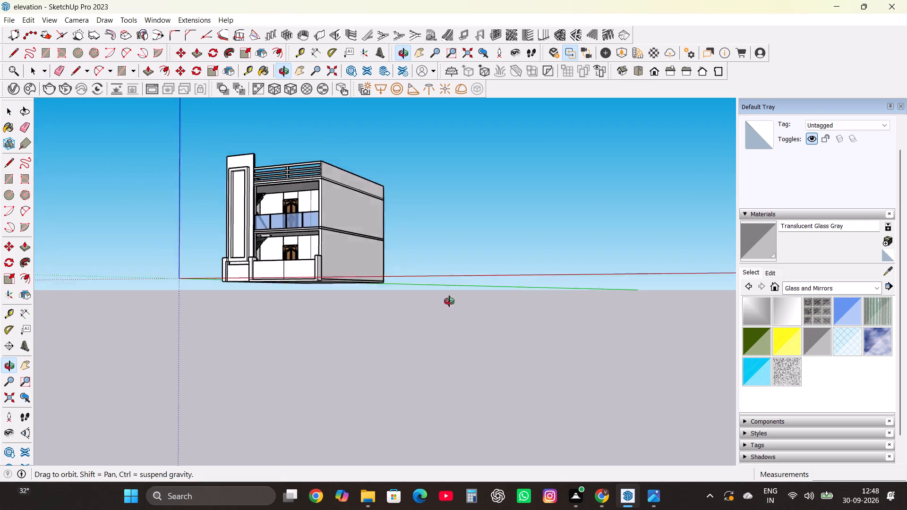
middle_click_drag(449, 301, 599, 259)
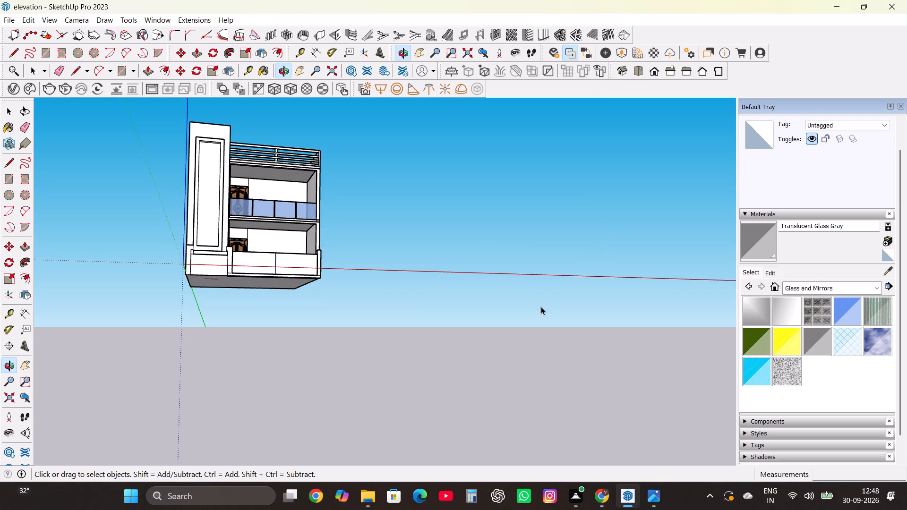
scroll(429, 348, "down", 20)
scroll(429, 348, "down", 15)
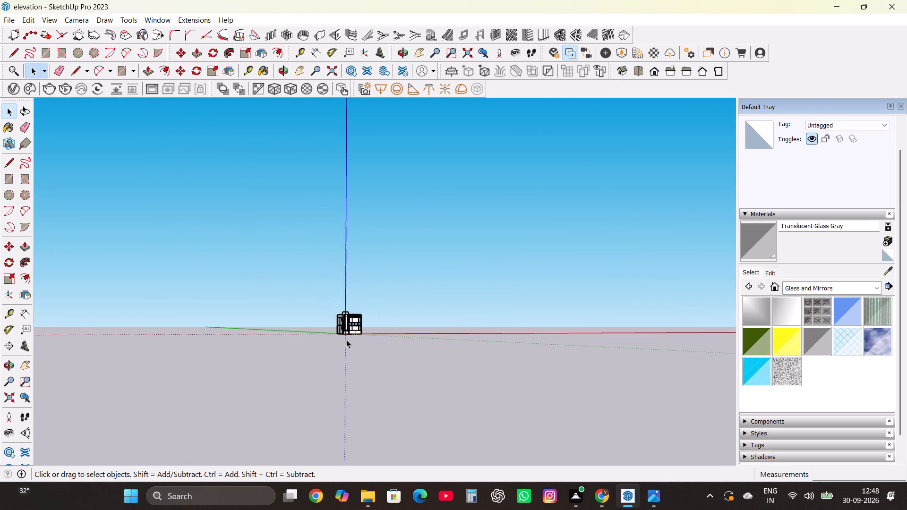
scroll(346, 340, "down", 8)
middle_click_drag(456, 305, 346, 340)
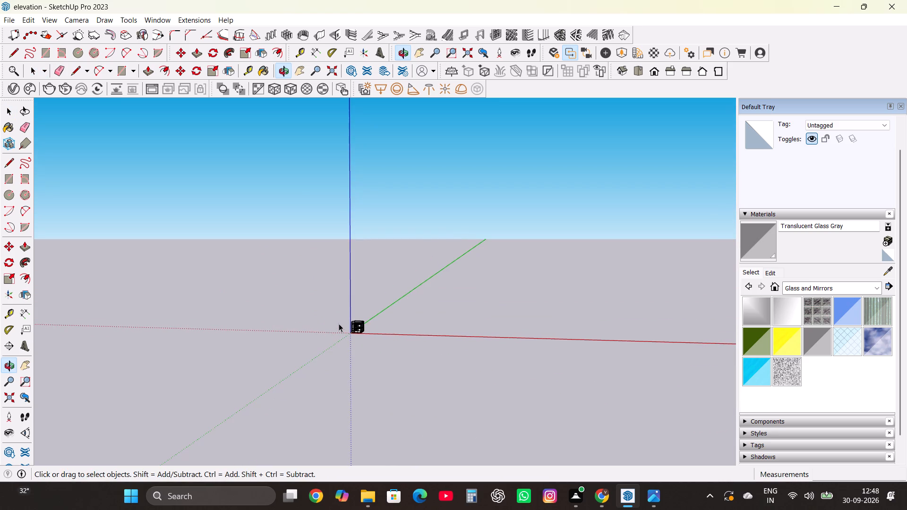
Return to the selected small lattice block and make its geometry into a group.
type("xxxx")
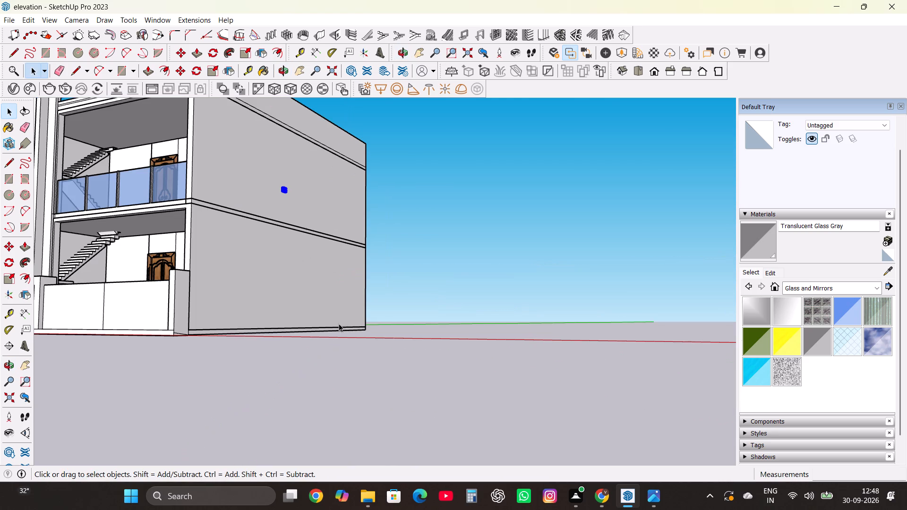
scroll(320, 192, "up", 2)
key("x")
scroll(285, 193, "up", 2)
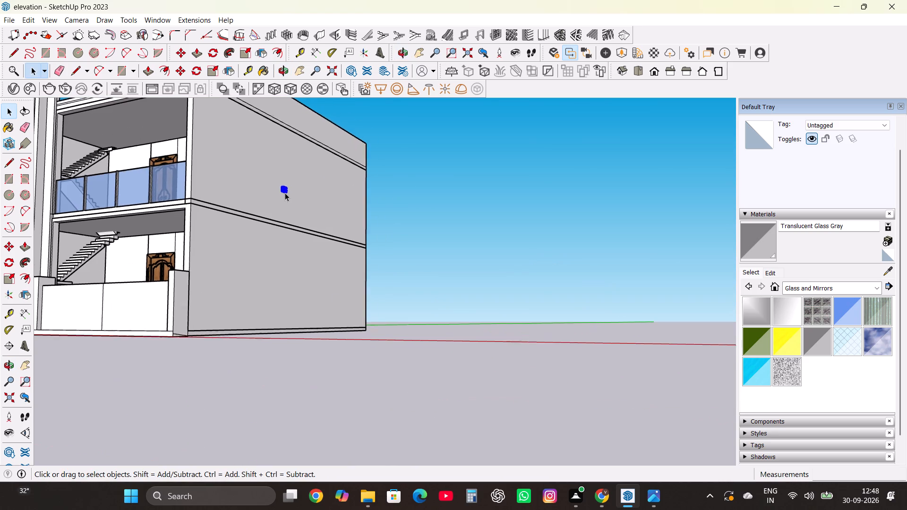
scroll(285, 193, "up", 20)
scroll(285, 193, "up", 7)
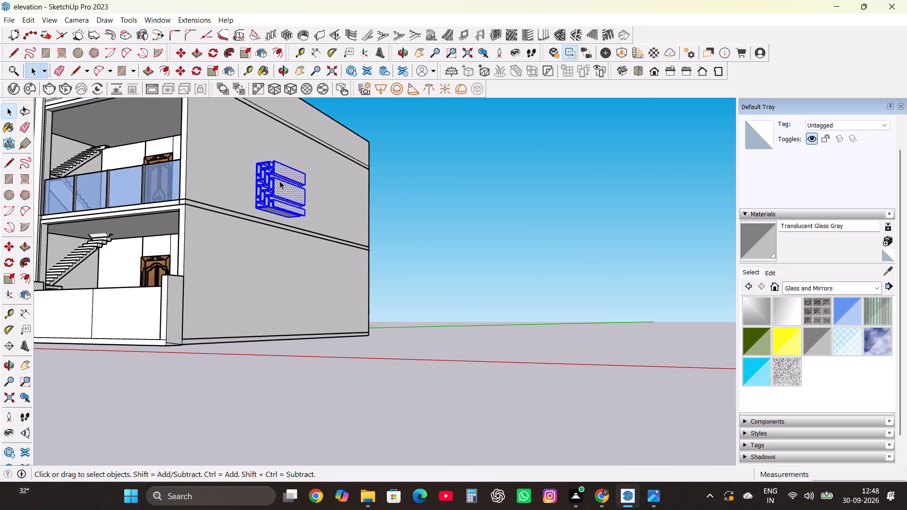
scroll(280, 181, "up", 13)
right_click(272, 179)
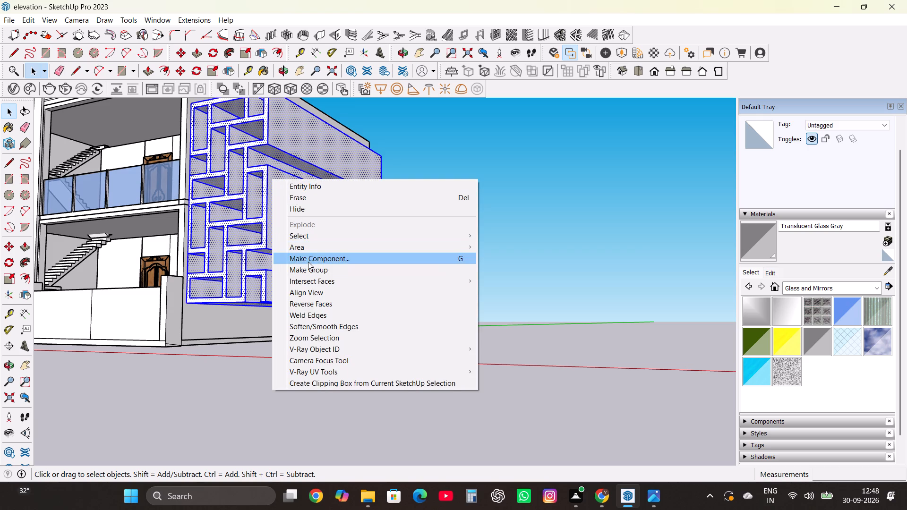
left_click(307, 264)
Open the lattice group, select all its geometry and scale it along its depth to make the block much thinner.
triple_click(254, 192)
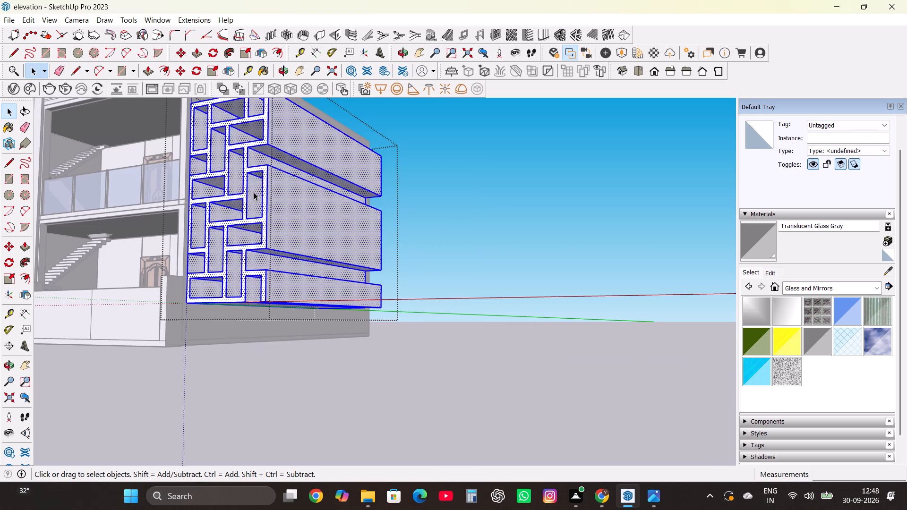
scroll(378, 240, "down", 8)
key("s")
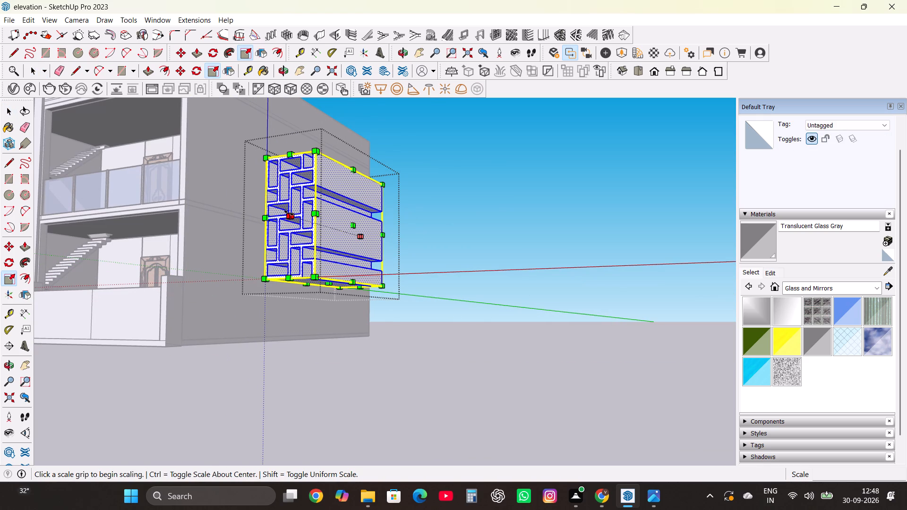
left_click_drag(289, 213, 365, 239)
Widen the lattice geometry along the red axis by a scale factor of 2.89.
scroll(376, 233, "up", 2)
left_click_drag(381, 233, 453, 231)
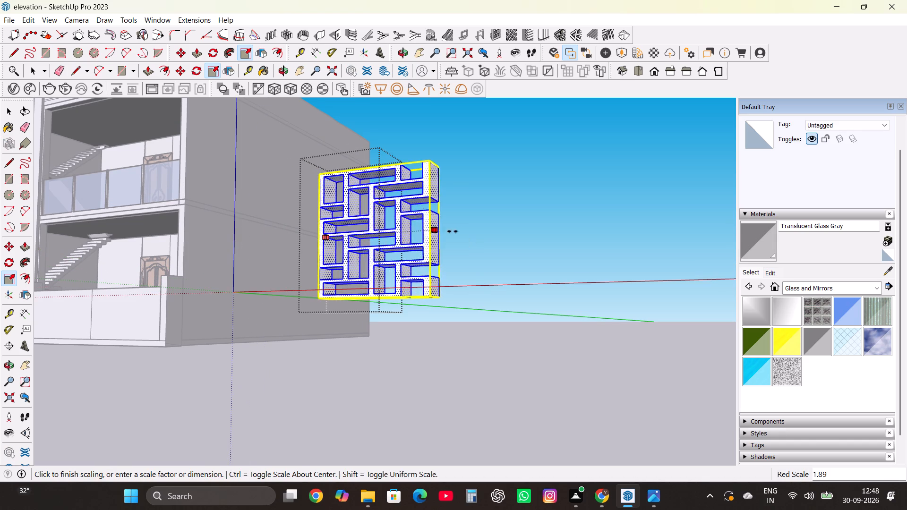
left_click_drag(453, 231, 489, 230)
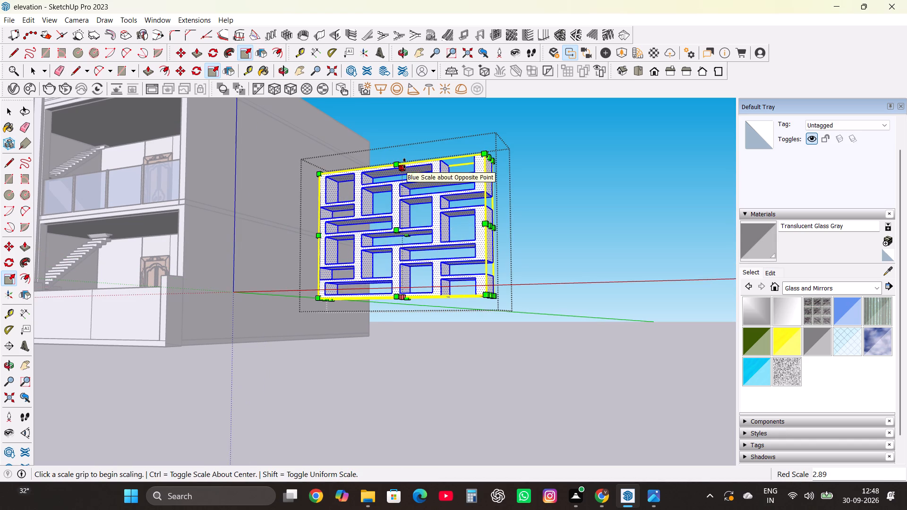
Stretch the lattice along the blue axis, once upwards and twice downwards, to form a tall panel.
left_click_drag(404, 163, 402, 113)
scroll(471, 301, "down", 2)
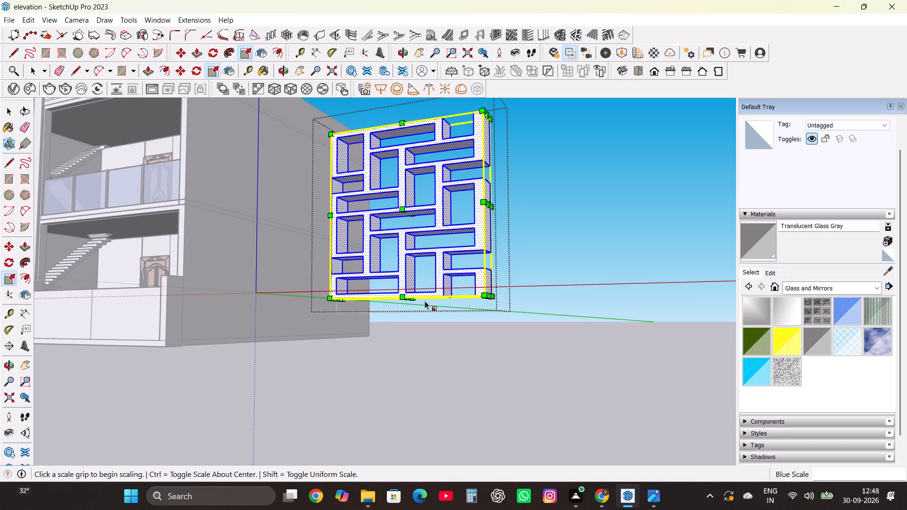
left_click_drag(409, 301, 407, 419)
scroll(505, 218, "down", 5)
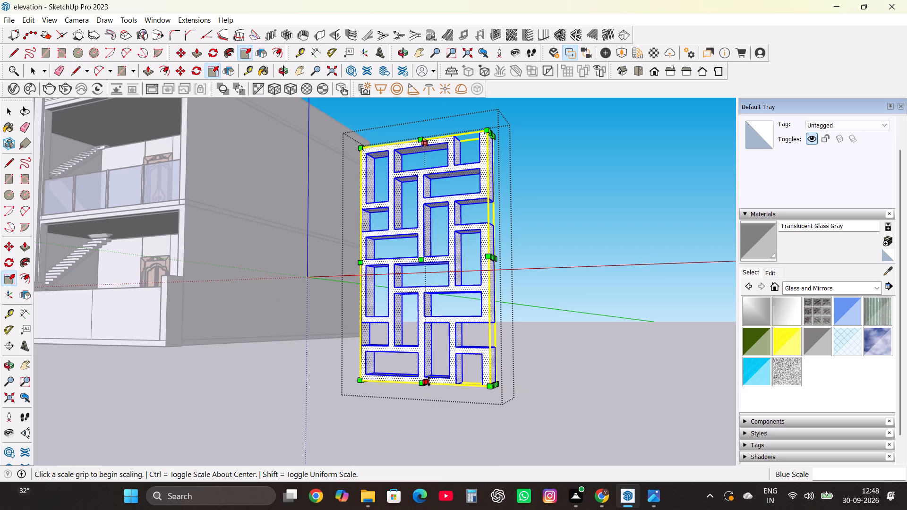
left_click_drag(430, 381, 433, 444)
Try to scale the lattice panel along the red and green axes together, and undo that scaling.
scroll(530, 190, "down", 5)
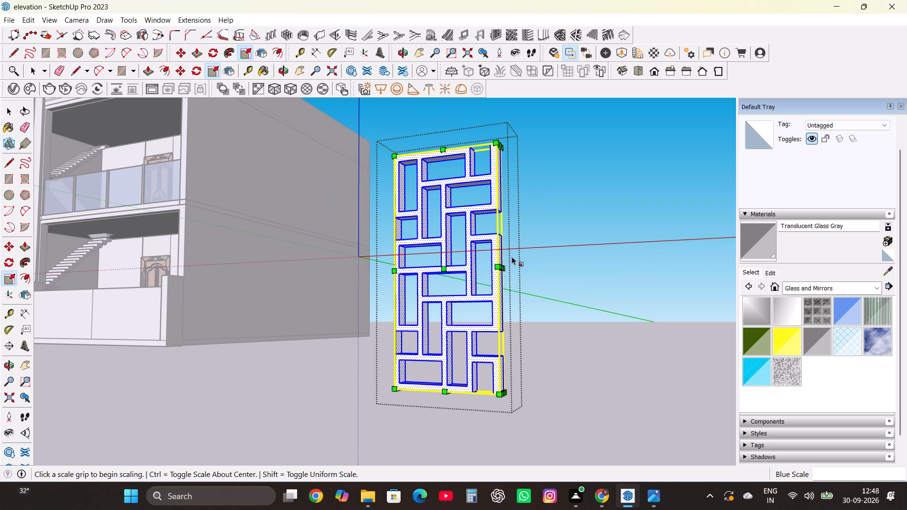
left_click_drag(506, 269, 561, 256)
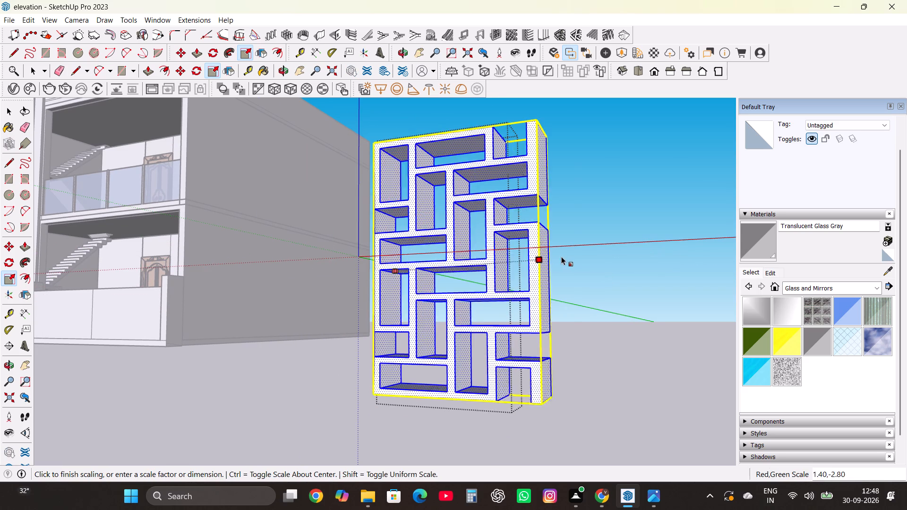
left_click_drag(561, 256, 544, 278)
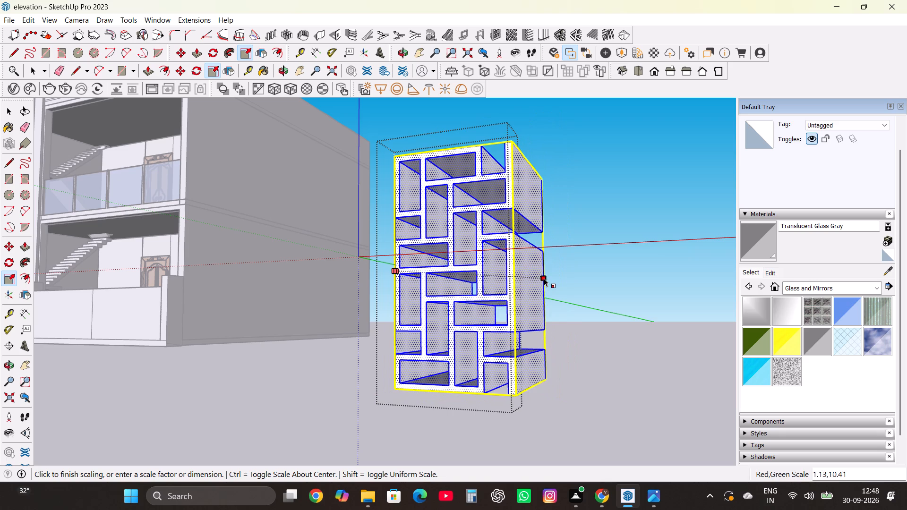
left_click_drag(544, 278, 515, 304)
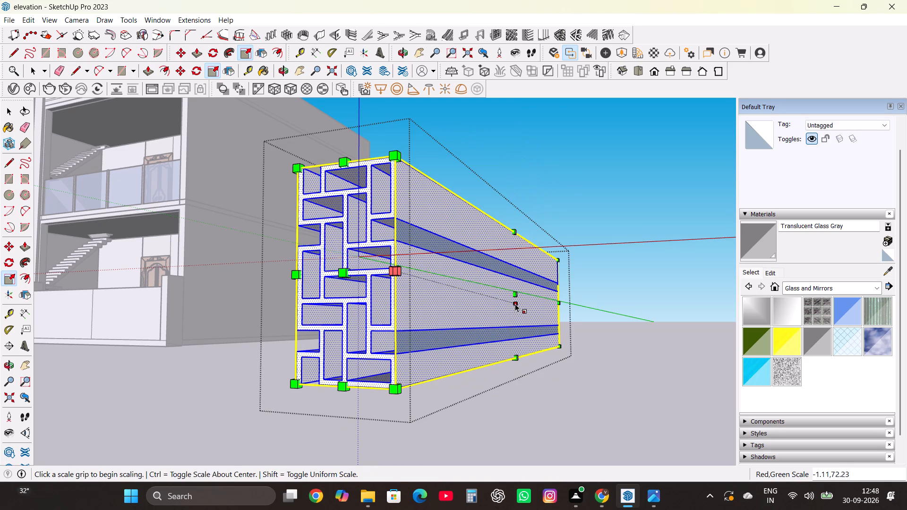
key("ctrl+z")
Extend the lattice panel further downwards by scaling it along the blue axis from its bottom edge.
scroll(505, 267, "up", 2)
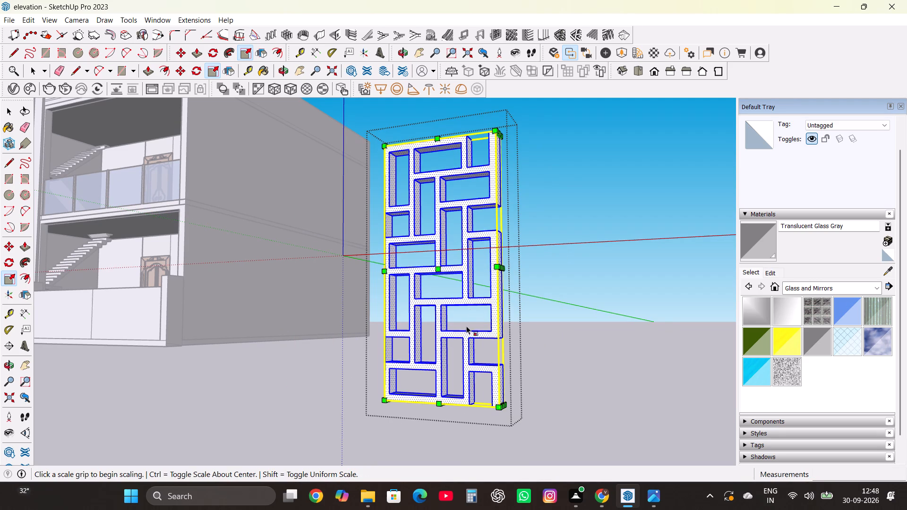
scroll(449, 410, "up", 3)
middle_click_drag(443, 400, 436, 255)
left_click_drag(450, 379, 441, 448)
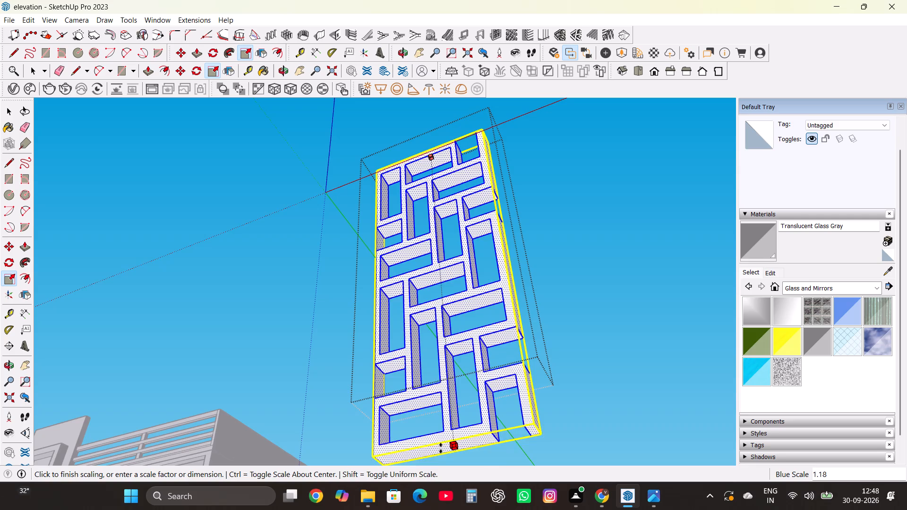
left_click_drag(441, 448, 438, 465)
Scale the lattice panel along the red and green axes by factors of 1.50 and 0.44.
scroll(436, 338, "down", 9)
middle_click_drag(475, 231, 431, 331)
key("x")
scroll(484, 293, "up", 3)
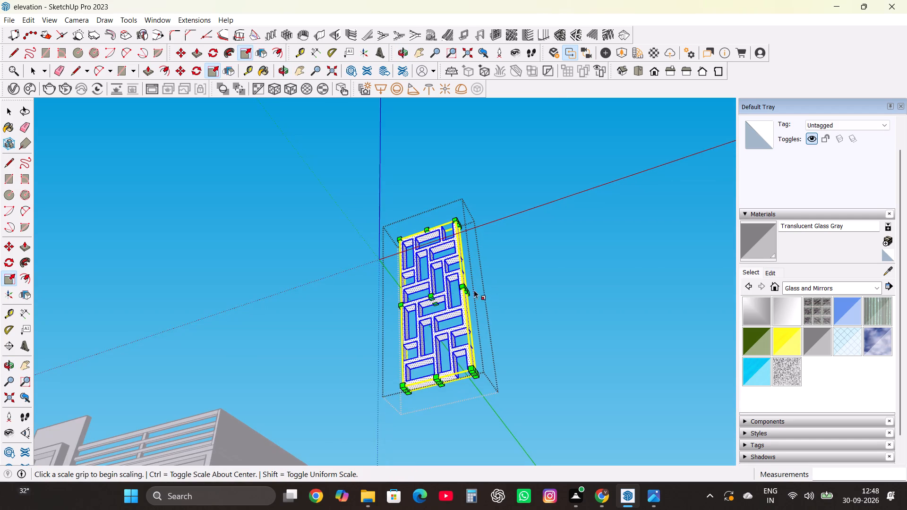
scroll(474, 290, "up", 4)
left_click(471, 292)
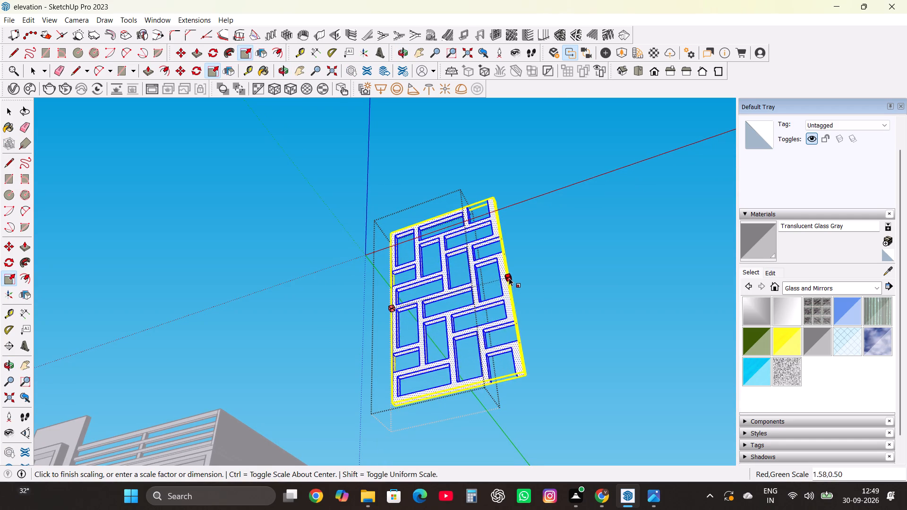
left_click(505, 278)
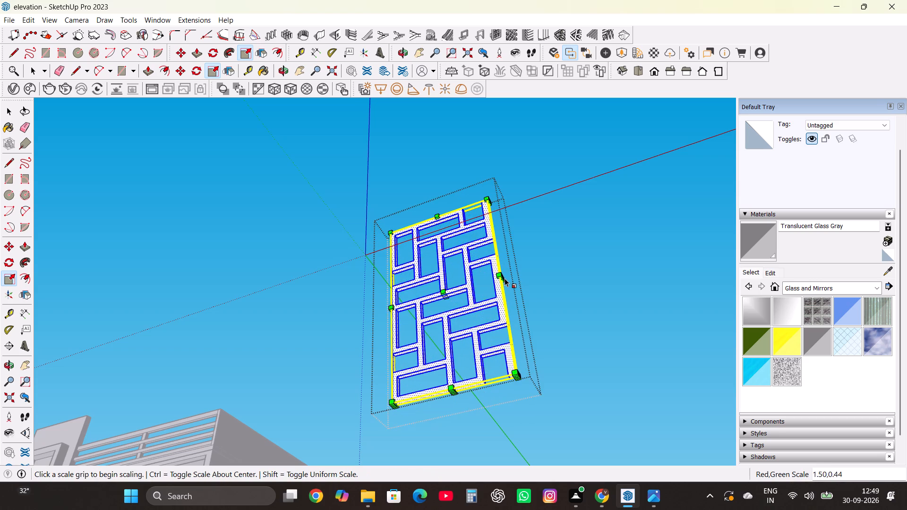
Adjust the lattice panel with another combined red and green scaling, and widen it further along the red axis alone.
scroll(505, 278, "up", 10)
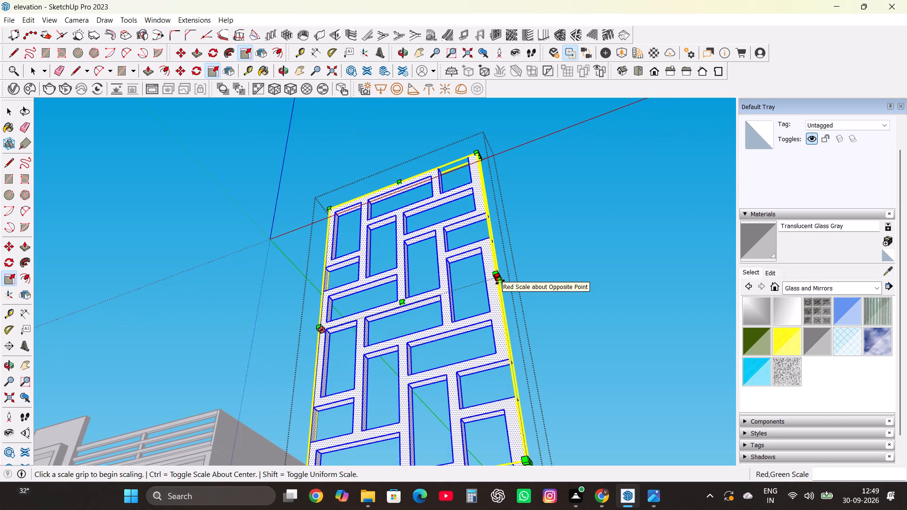
left_click_drag(502, 283, 526, 285)
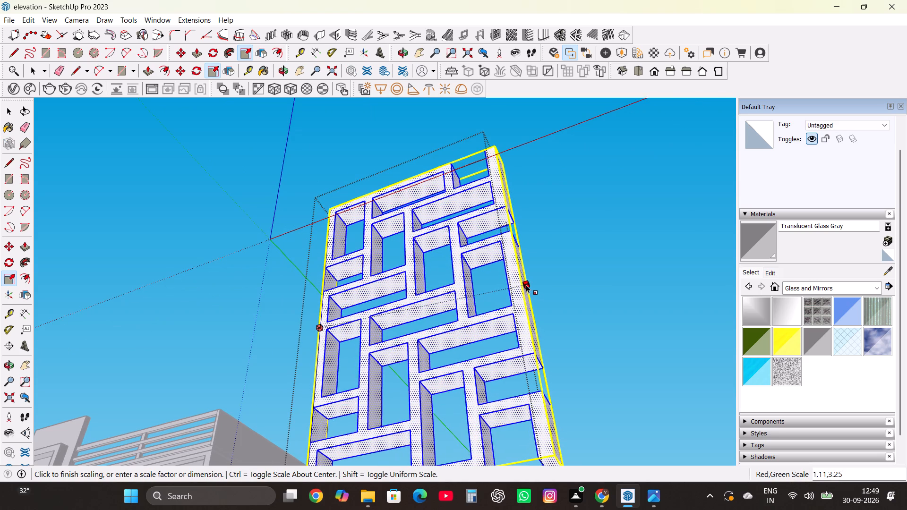
left_click_drag(526, 285, 513, 277)
scroll(511, 286, "up", 5)
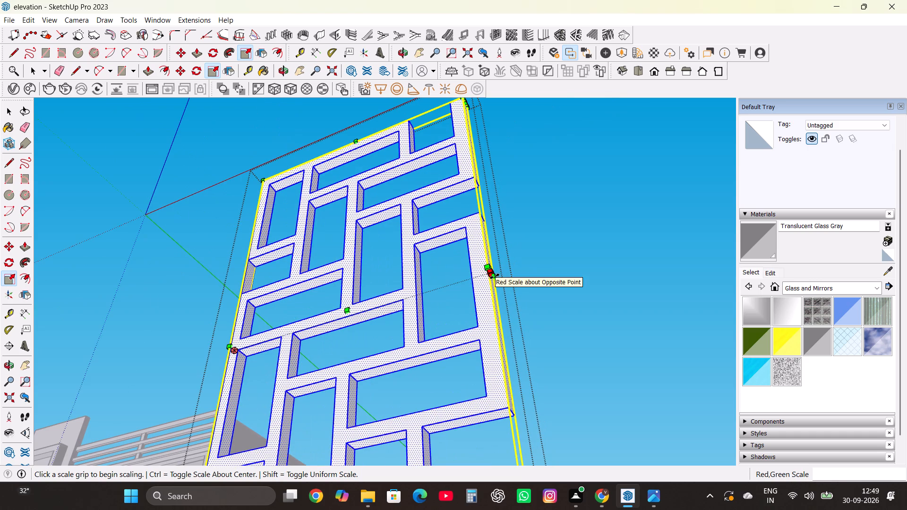
left_click_drag(495, 276, 584, 244)
scroll(473, 245, "down", 13)
Lengthen the lattice panel downwards again by scaling it along the blue axis from its bottom edge.
scroll(442, 351, "up", 3)
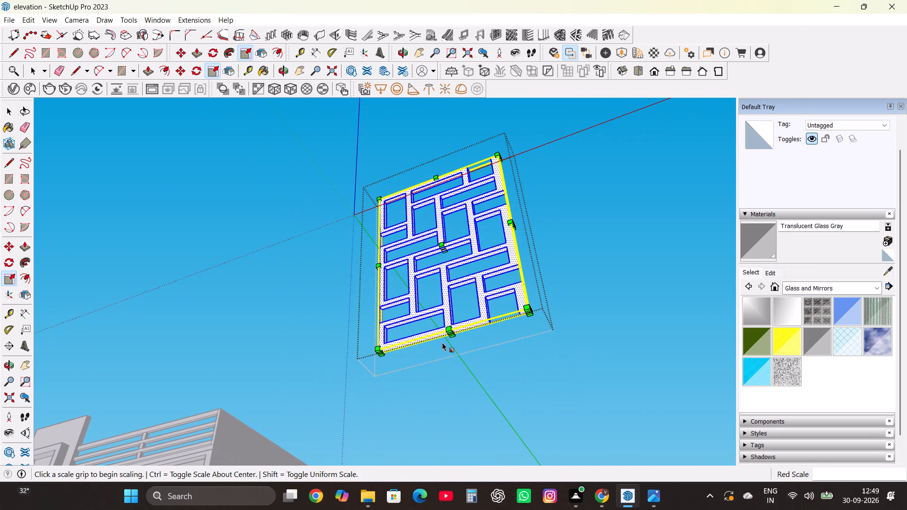
scroll(451, 334, "up", 2)
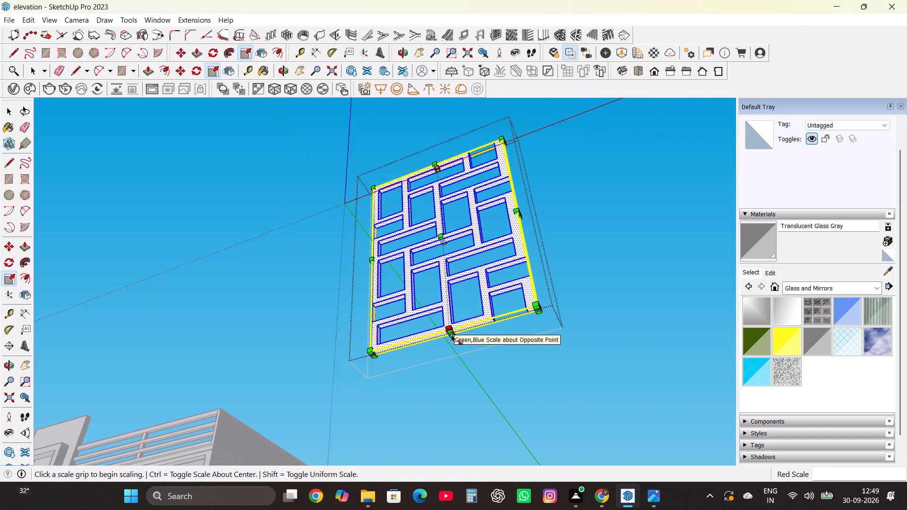
scroll(451, 334, "up", 6)
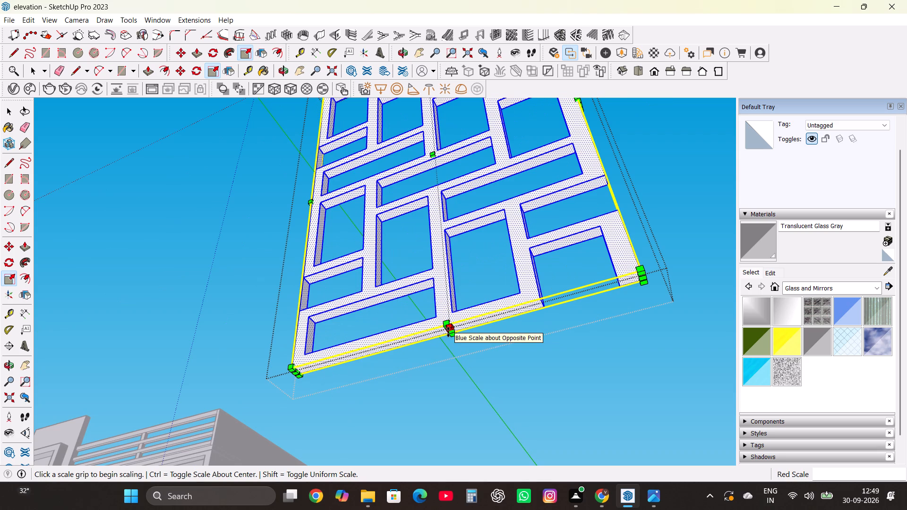
left_click_drag(448, 332, 439, 415)
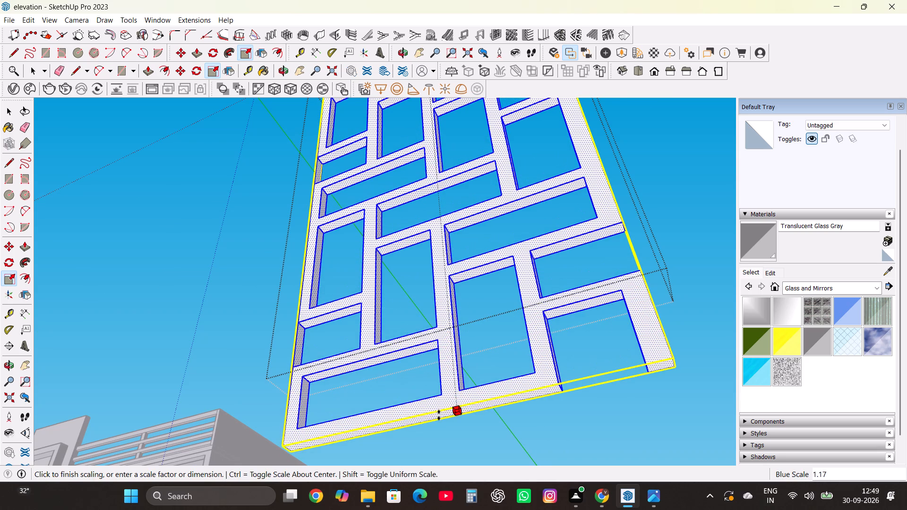
left_click_drag(439, 415, 439, 441)
scroll(432, 332, "down", 14)
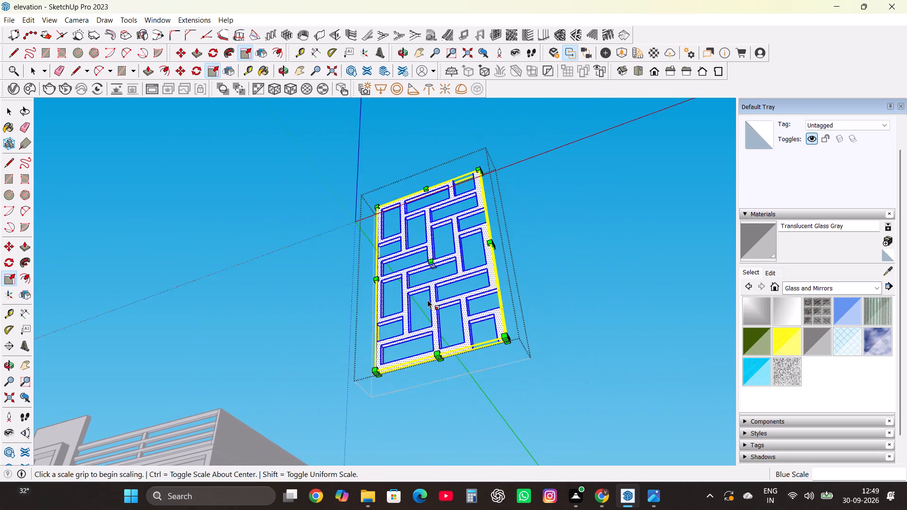
Close the lattice panel's surrounding editing context to return to the whole elevation model.
scroll(428, 300, "down", 20)
scroll(428, 300, "down", 12)
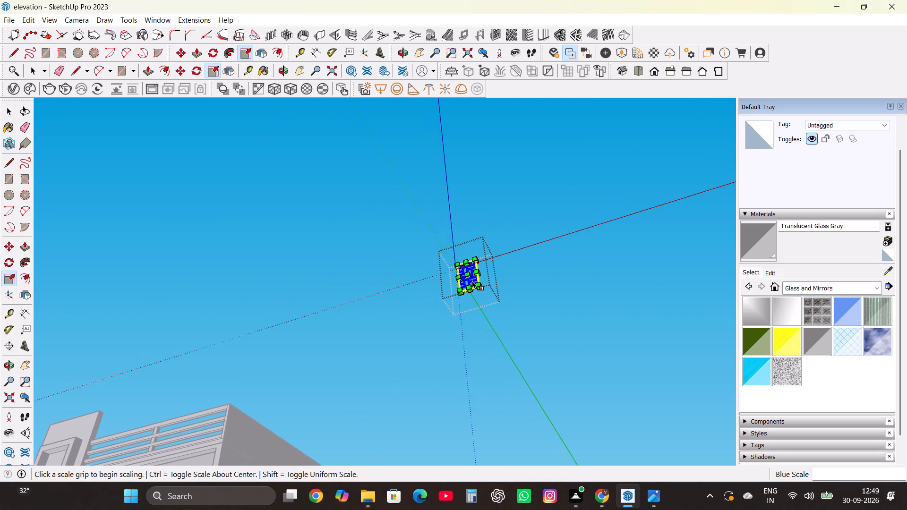
scroll(472, 280, "down", 1)
scroll(471, 267, "up", 17)
middle_click_drag(476, 228, 476, 293)
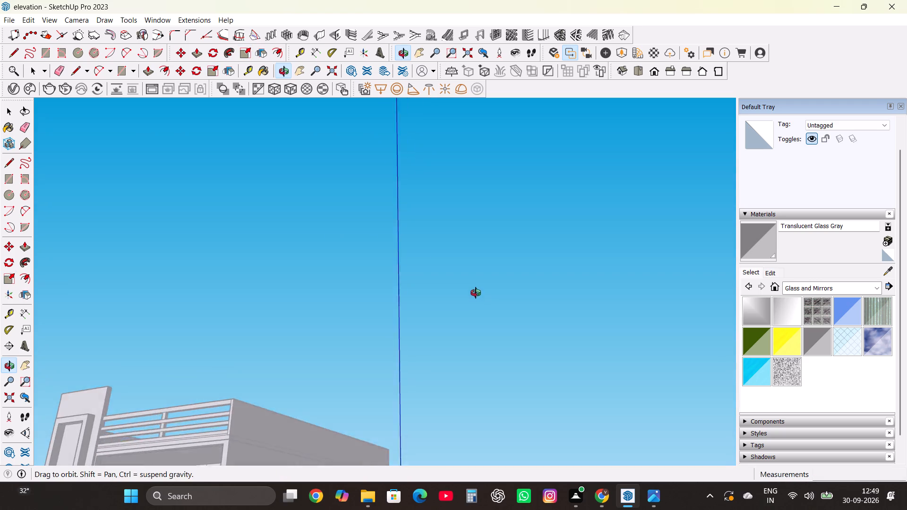
middle_click_drag(476, 293, 463, 338)
scroll(449, 269, "down", 20)
scroll(449, 269, "down", 2)
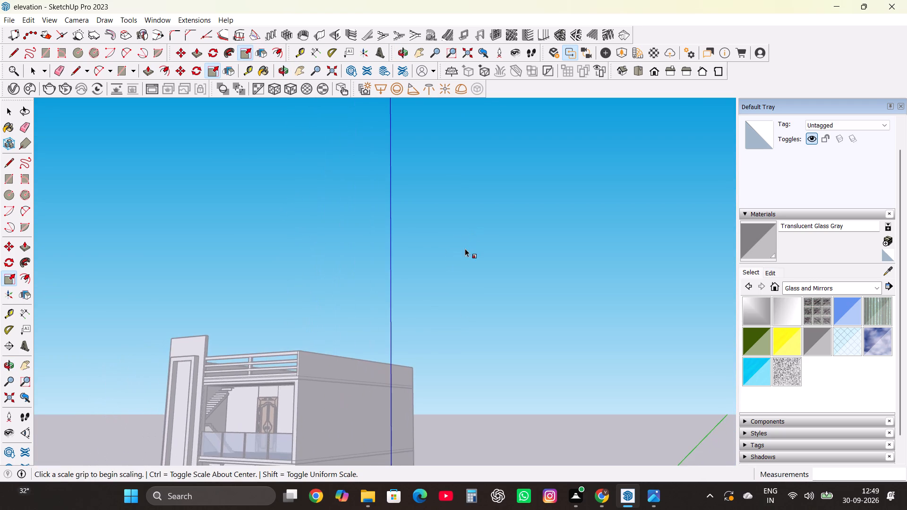
key("space")
double_click(478, 254)
Move the small lattice panel from beside the building to the bottom outer corner of the tall front tower's recess.
scroll(478, 252, "down", 16)
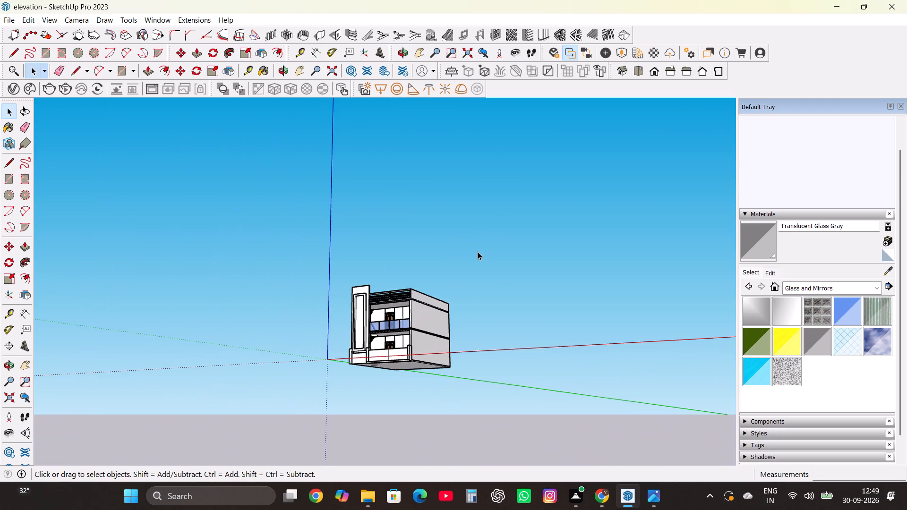
scroll(471, 290, "up", 5)
scroll(444, 342, "up", 4)
scroll(418, 405, "up", 3)
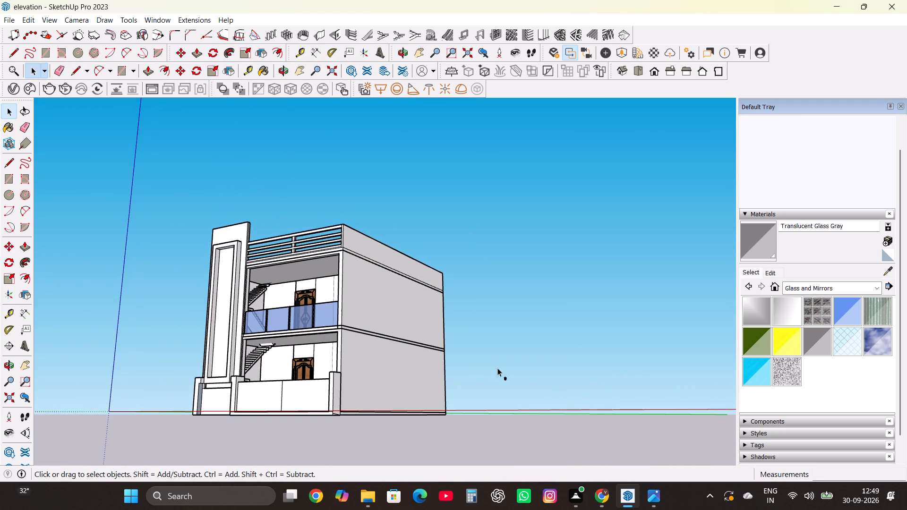
left_click(504, 380)
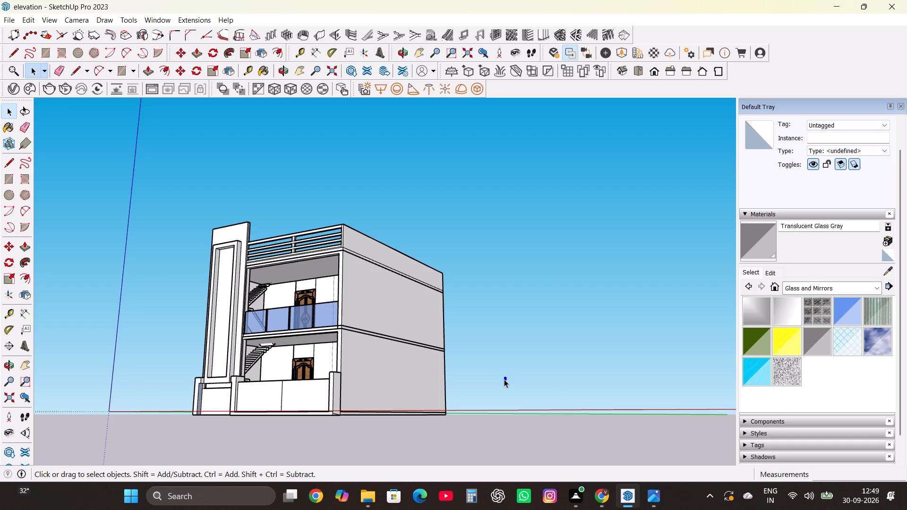
key("m")
scroll(502, 394, "up", 10)
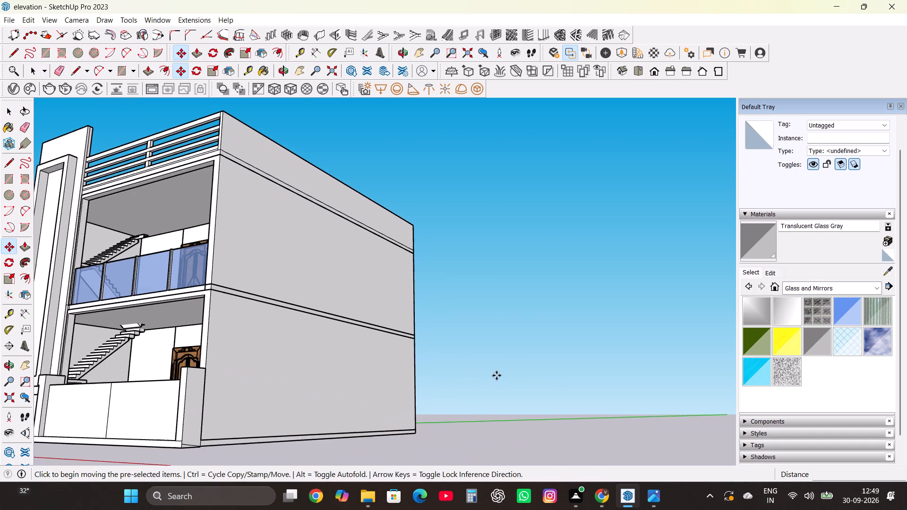
scroll(492, 375, "down", 3)
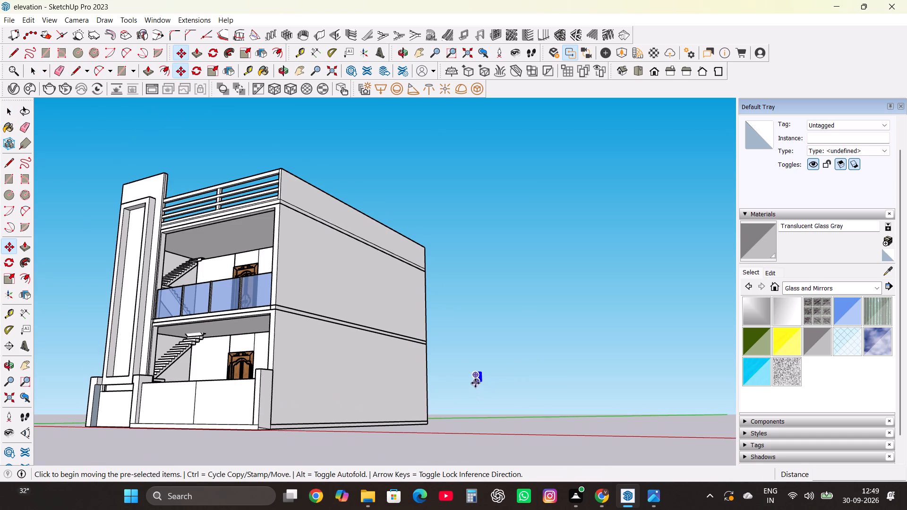
left_click(475, 383)
scroll(575, 364, "down", 10)
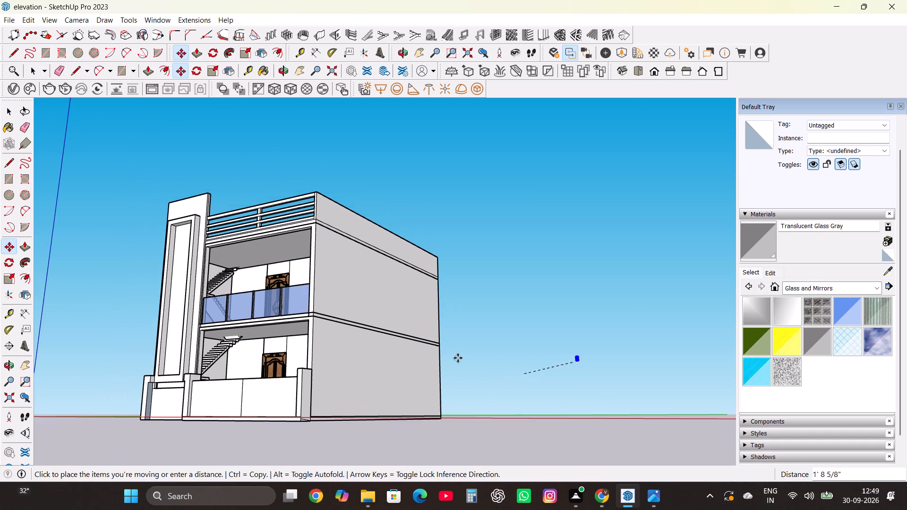
scroll(203, 330, "up", 3)
scroll(181, 363, "up", 4)
scroll(138, 386, "up", 8)
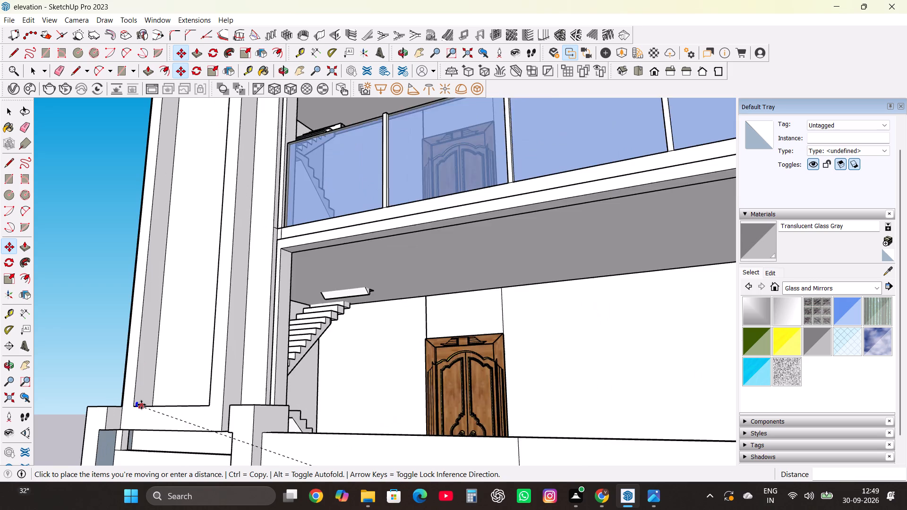
scroll(141, 405, "up", 5)
left_click(130, 406)
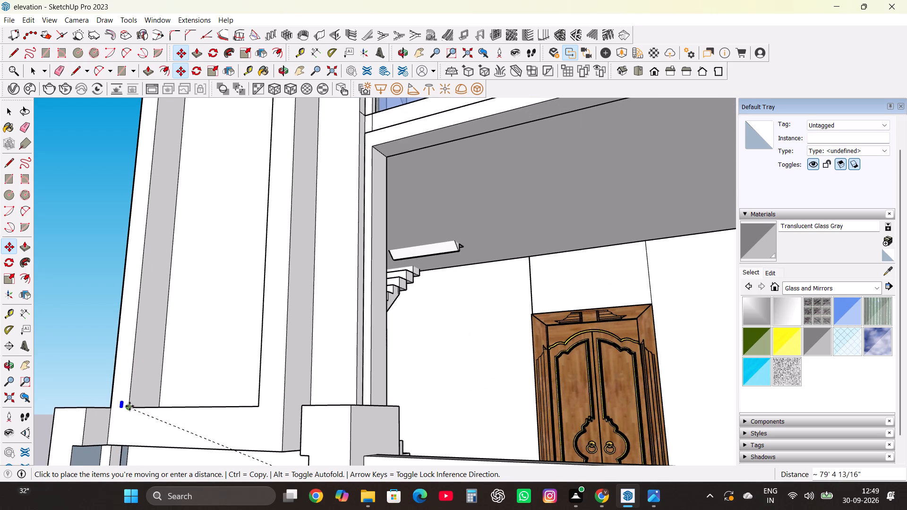
Move the lattice panel by its bottom corner endpoint onto the recess's opposite bottom corner, on the balcony side.
scroll(123, 411, "up", 20)
scroll(123, 411, "up", 6)
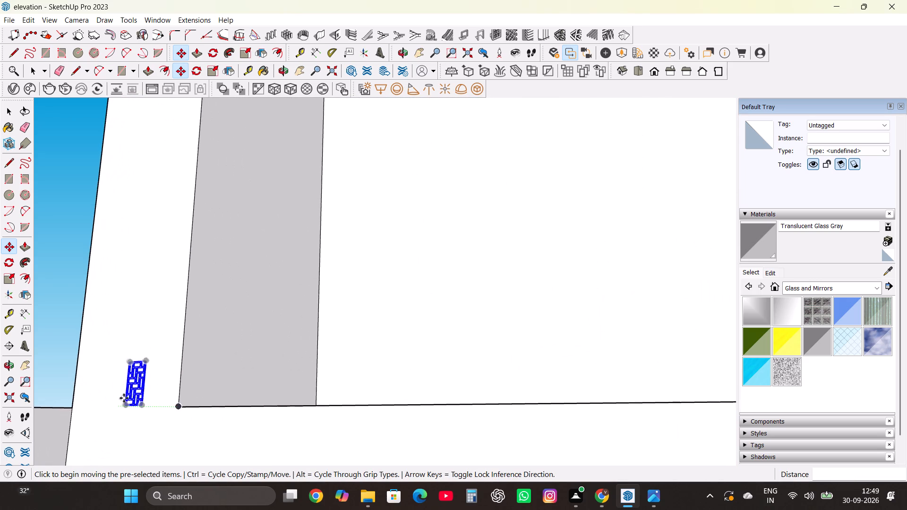
scroll(124, 398, "up", 13)
key("space")
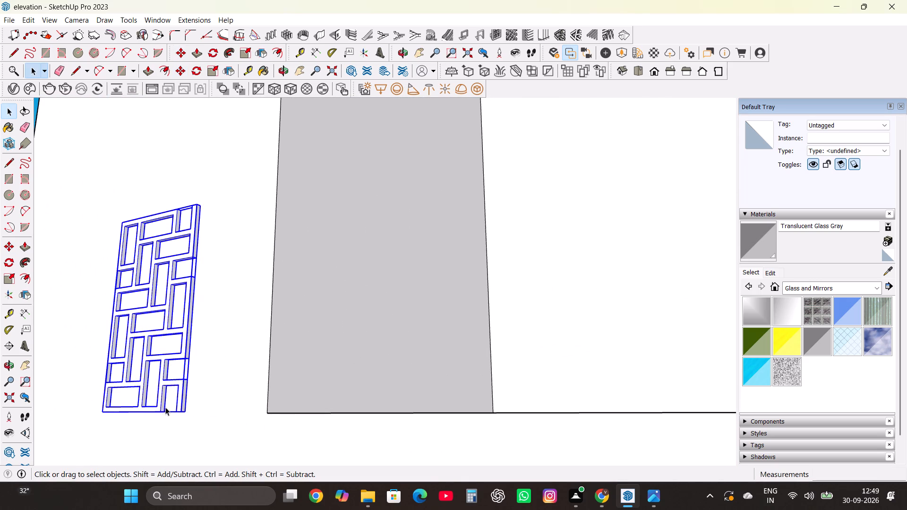
key("m")
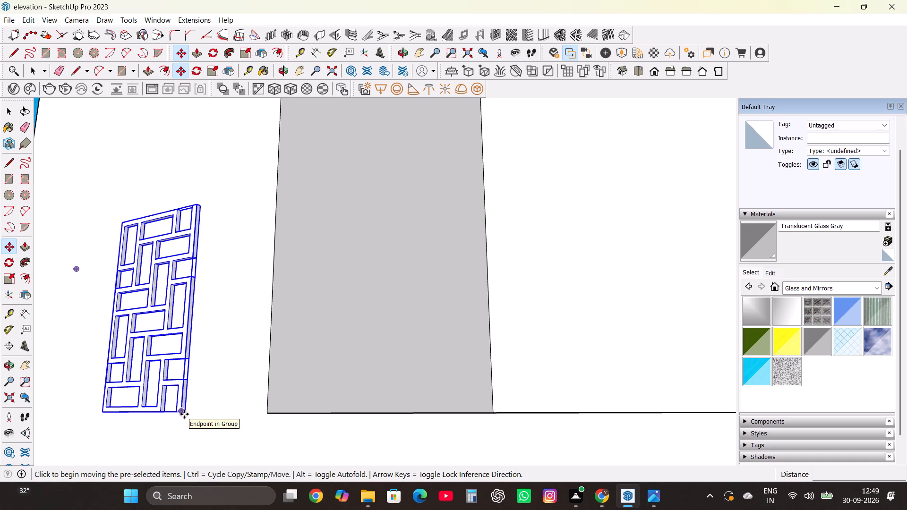
scroll(182, 413, "up", 10)
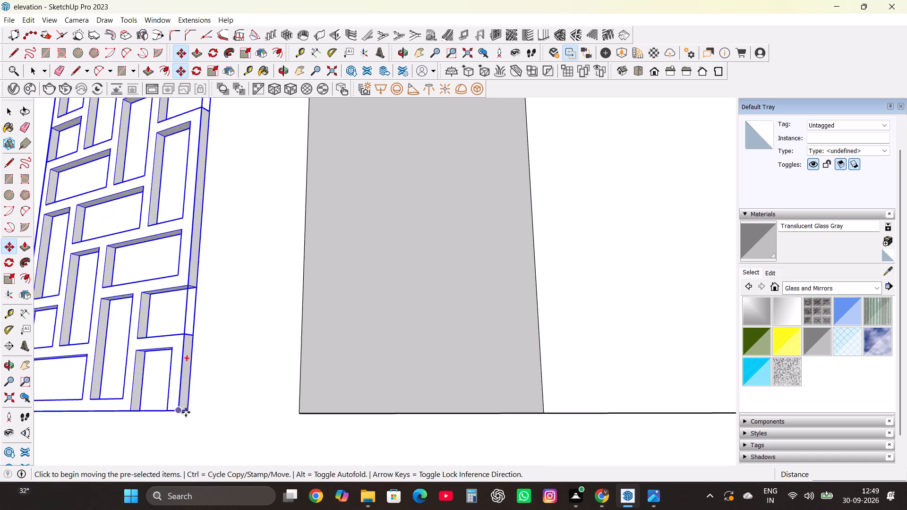
scroll(186, 412, "up", 5)
left_click(188, 411)
scroll(168, 374, "down", 8)
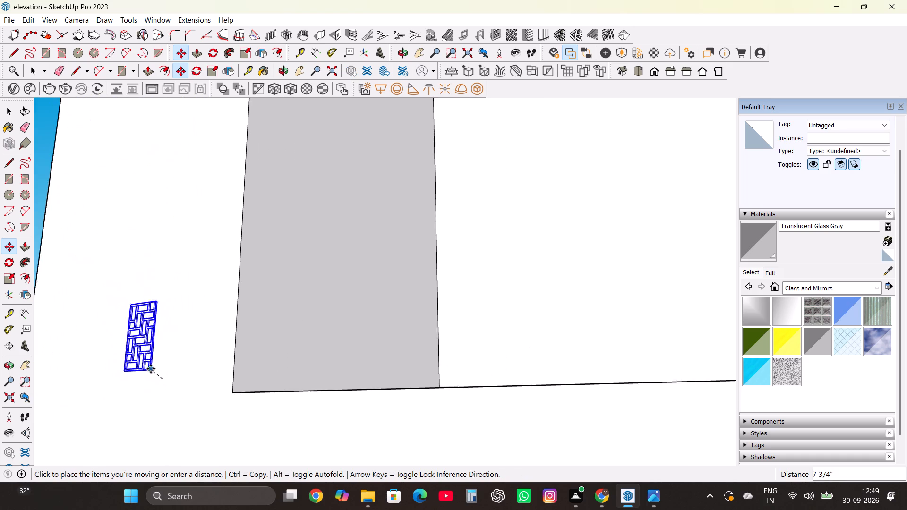
scroll(151, 369, "down", 20)
scroll(151, 369, "down", 5)
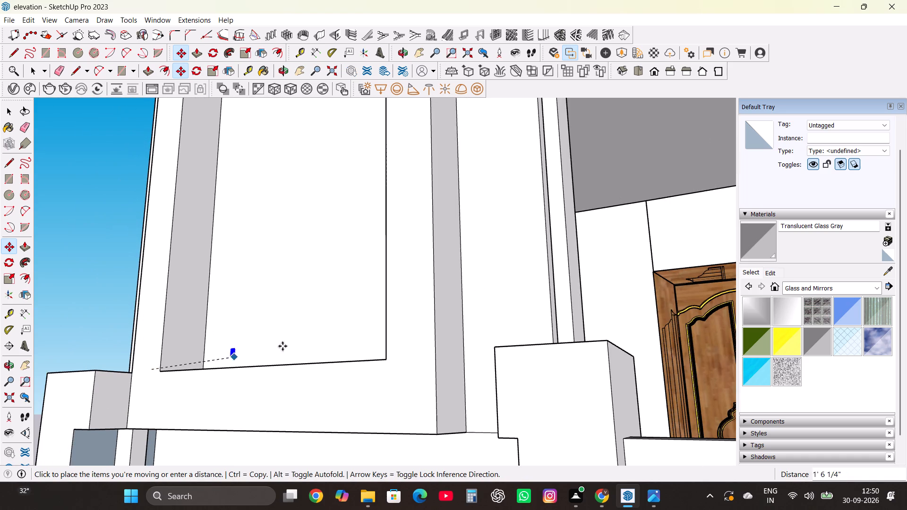
left_click(384, 360)
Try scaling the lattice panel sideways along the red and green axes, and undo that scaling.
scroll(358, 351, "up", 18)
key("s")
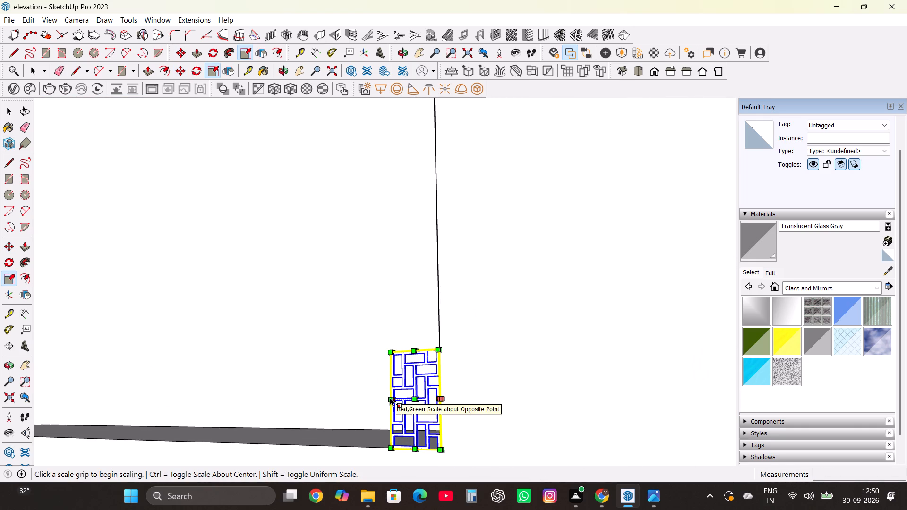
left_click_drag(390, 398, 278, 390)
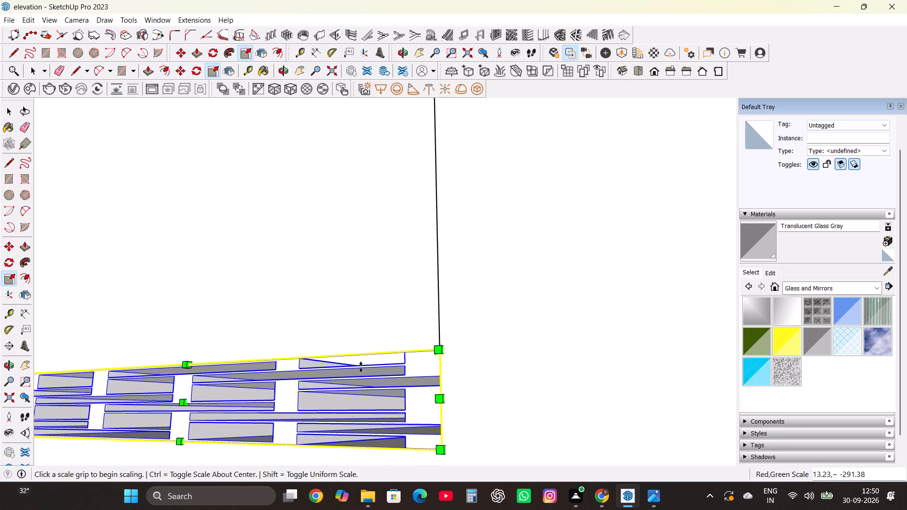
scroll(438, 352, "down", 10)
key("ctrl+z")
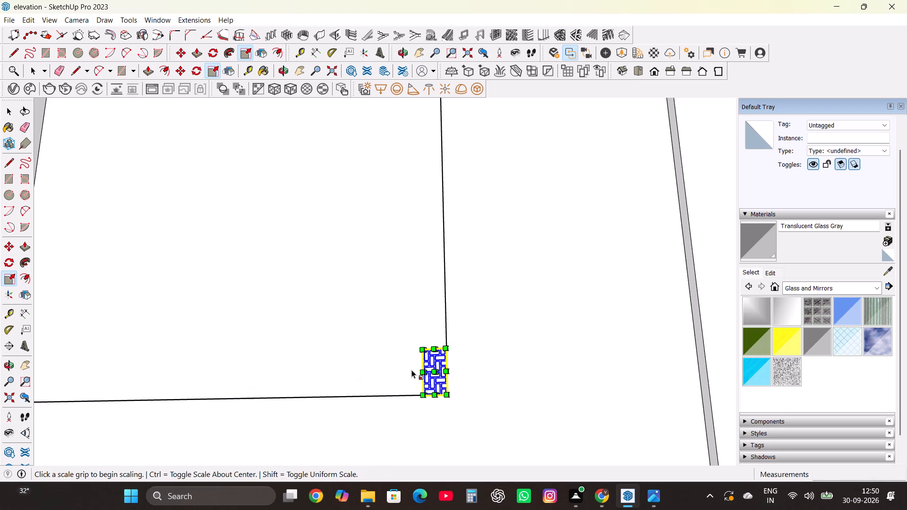
Widen the lattice panel slightly along the red axis and thicken it along the green axis.
middle_click_drag(410, 371, 780, 382)
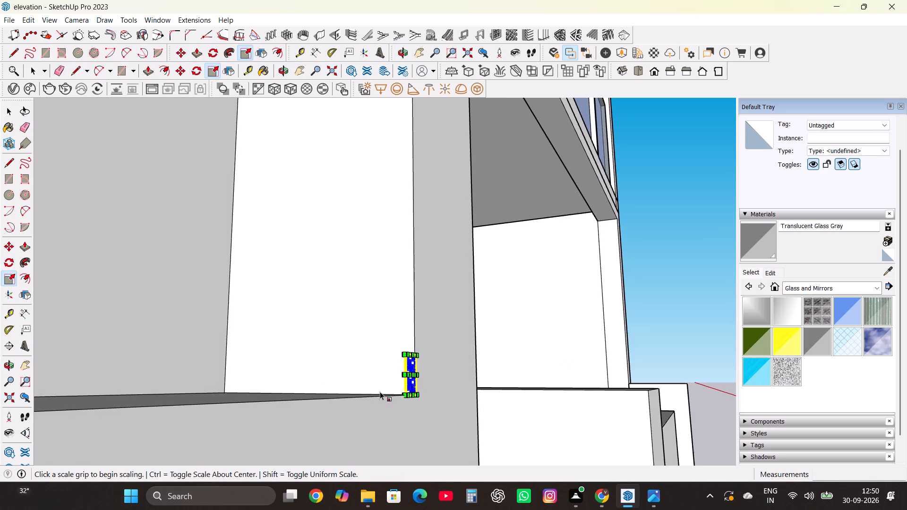
scroll(380, 391, "up", 12)
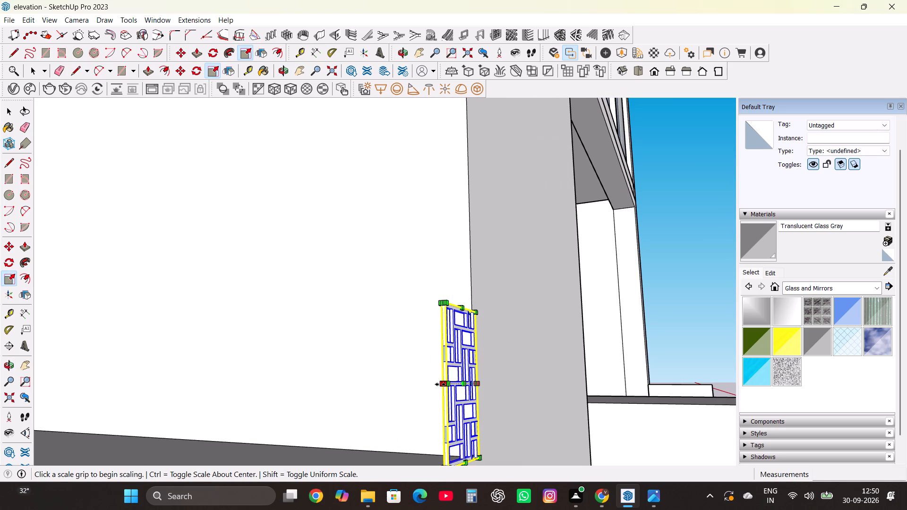
left_click_drag(440, 384, 428, 384)
scroll(438, 381, "up", 3)
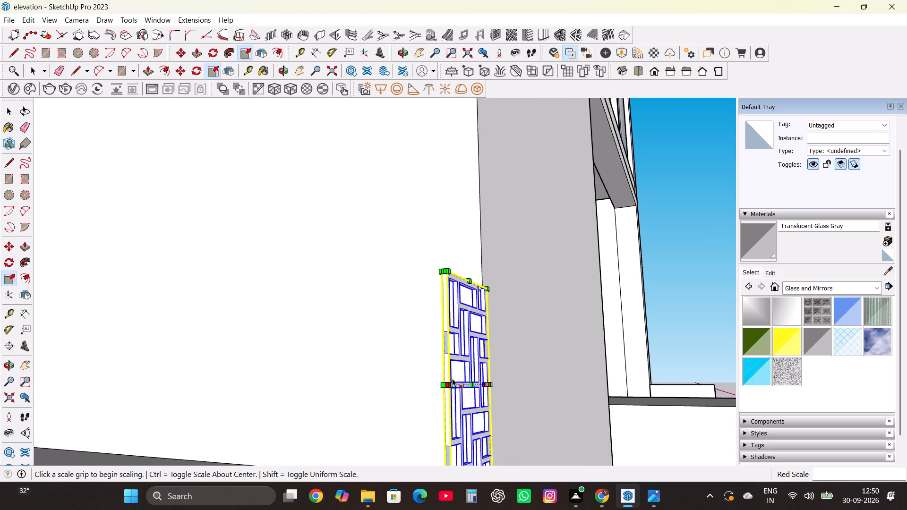
scroll(466, 377, "up", 3)
left_click_drag(474, 383, 460, 386)
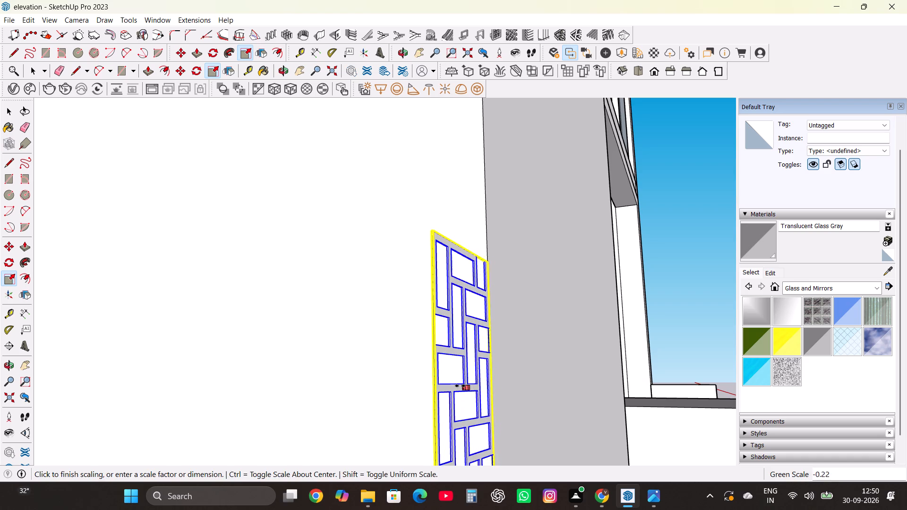
left_click_drag(460, 386, 436, 391)
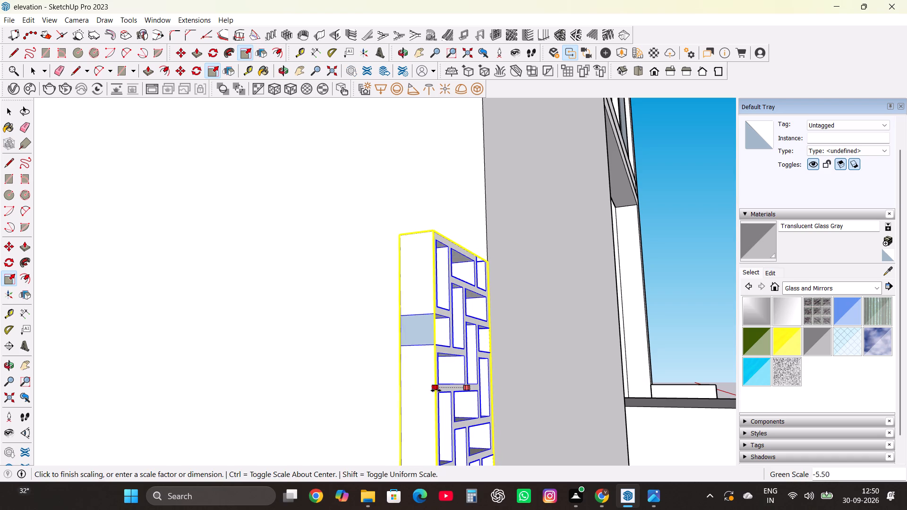
left_click_drag(436, 391, 444, 394)
scroll(431, 338, "down", 2)
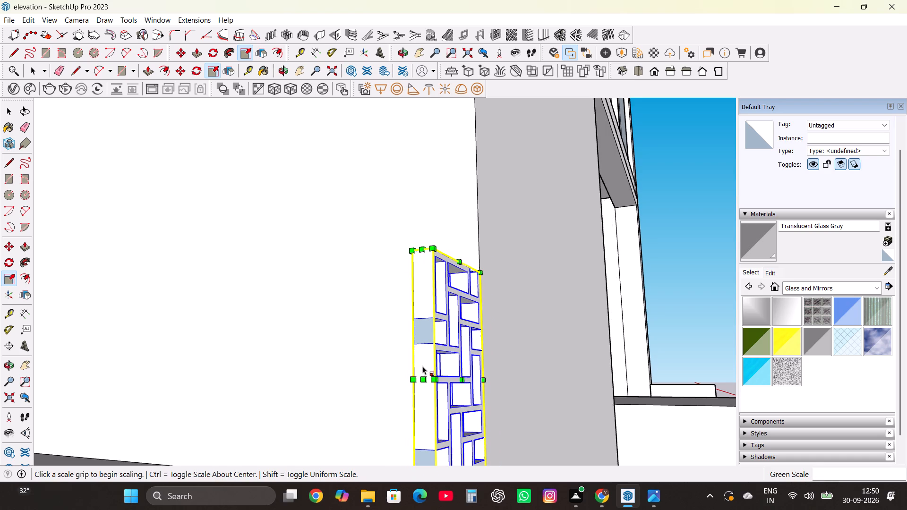
Enlarge the lattice panel uniformly from its top corner in two successive scalings.
left_click_drag(416, 254, 235, 149)
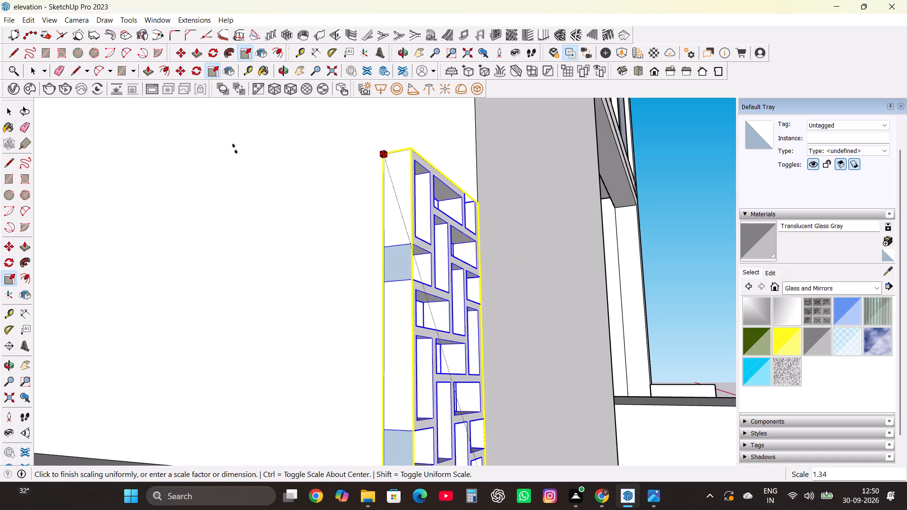
left_click_drag(235, 149, 171, 112)
scroll(462, 300, "down", 12)
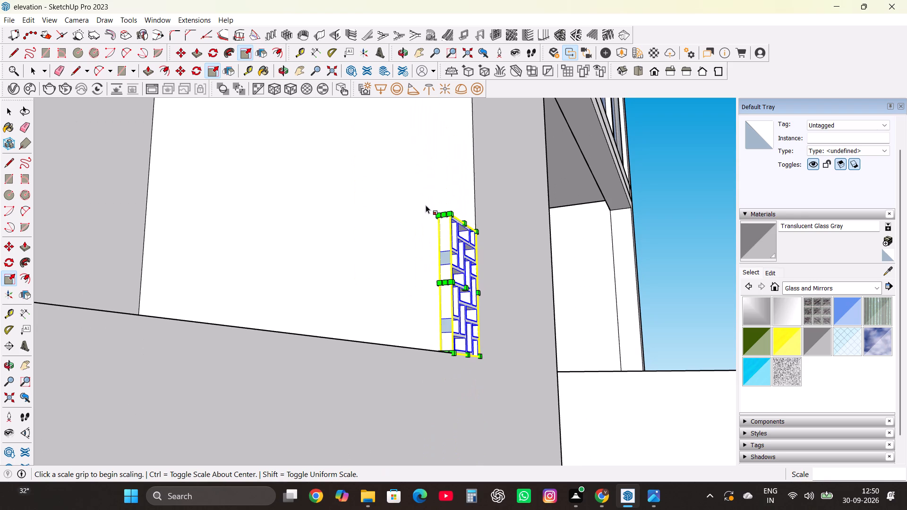
middle_click_drag(431, 218, 349, 331)
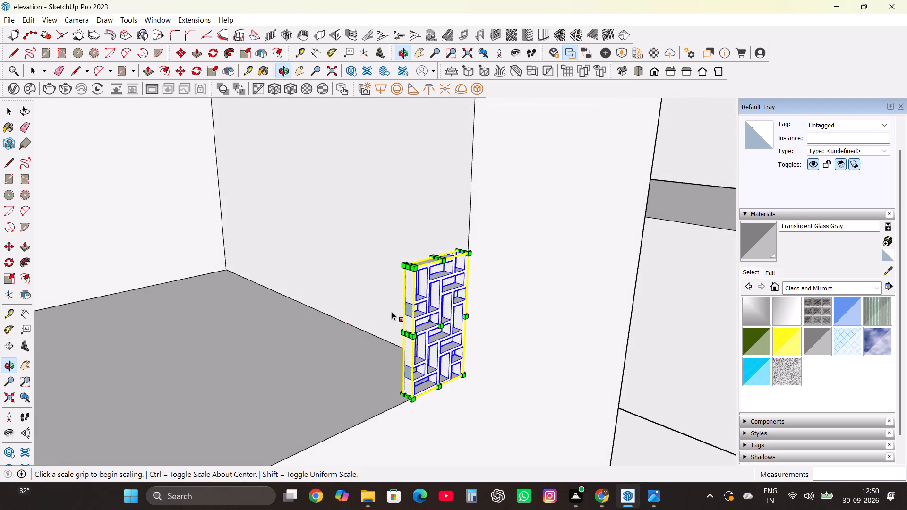
scroll(458, 280, "down", 19)
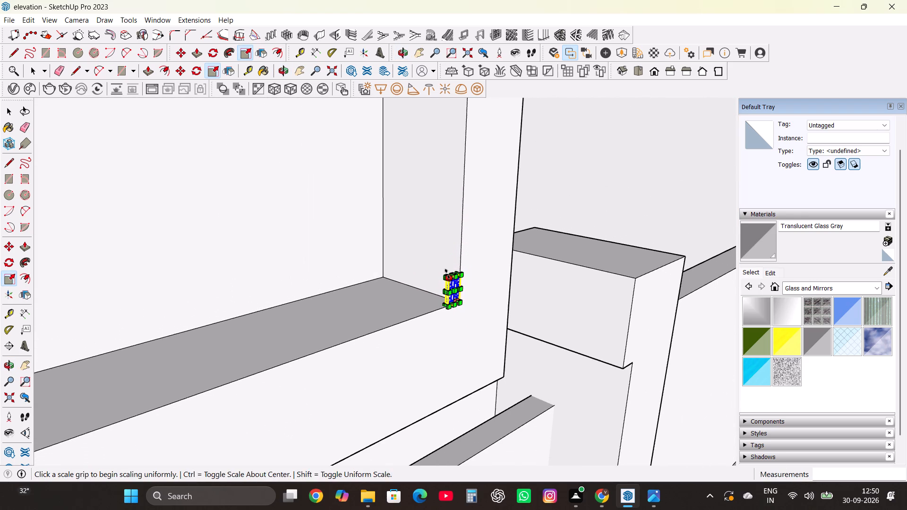
left_click_drag(443, 277, 351, 211)
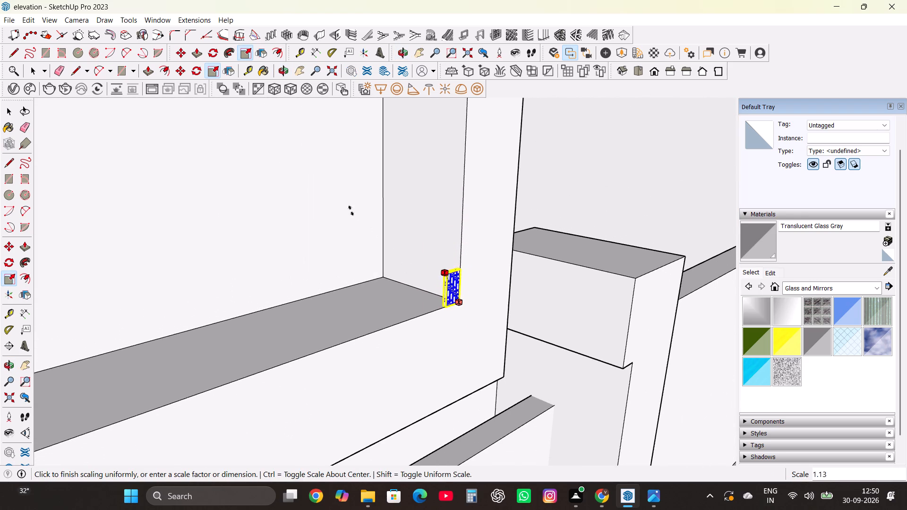
left_click_drag(351, 211, 148, 147)
Scale the lattice panel along the red and blue axes by factors of 3.64 and 2.37 from its top edge.
scroll(635, 316, "down", 8)
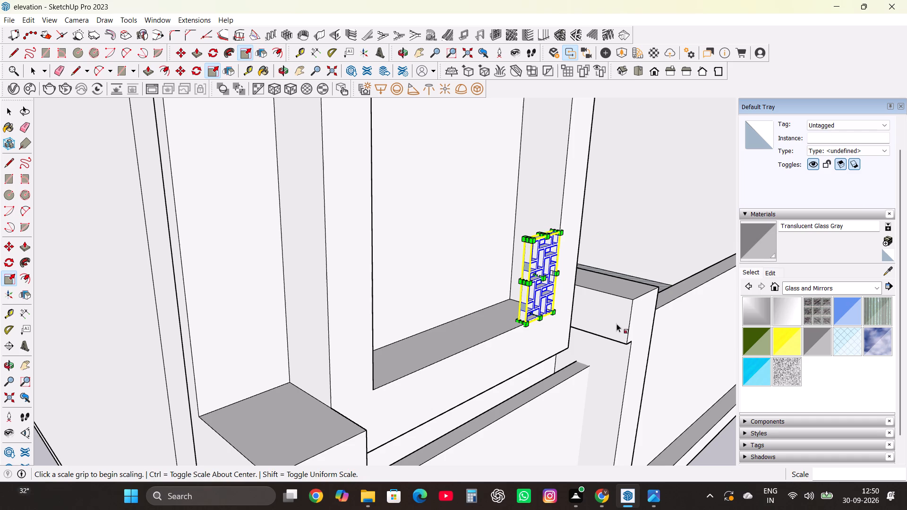
left_click_drag(520, 235, 506, 223)
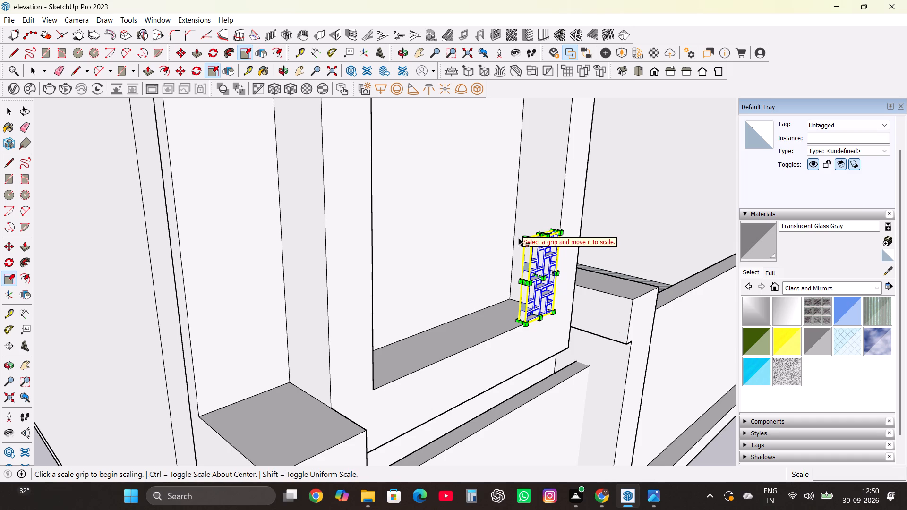
left_click_drag(524, 238, 450, 127)
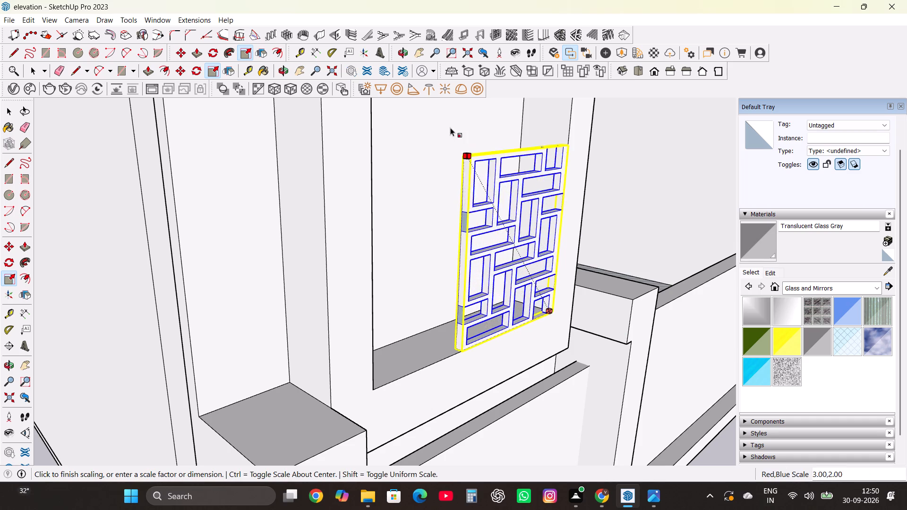
left_click_drag(450, 127, 442, 116)
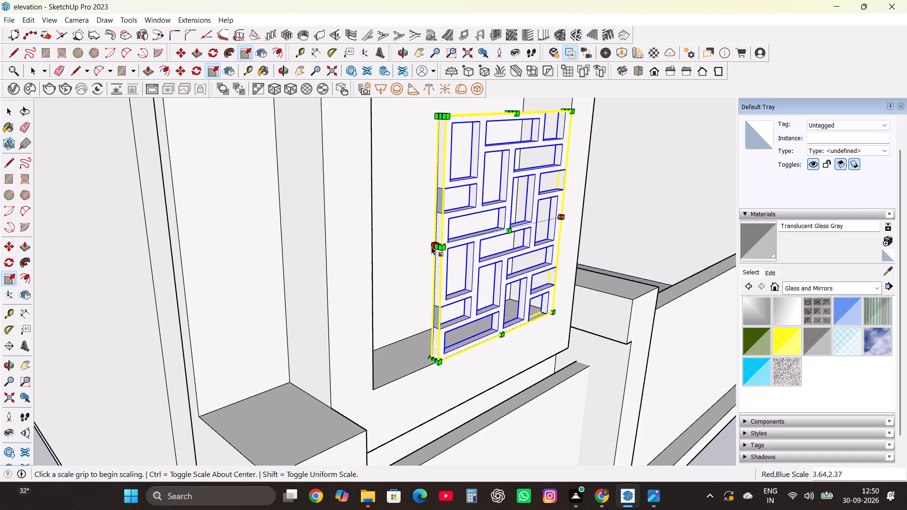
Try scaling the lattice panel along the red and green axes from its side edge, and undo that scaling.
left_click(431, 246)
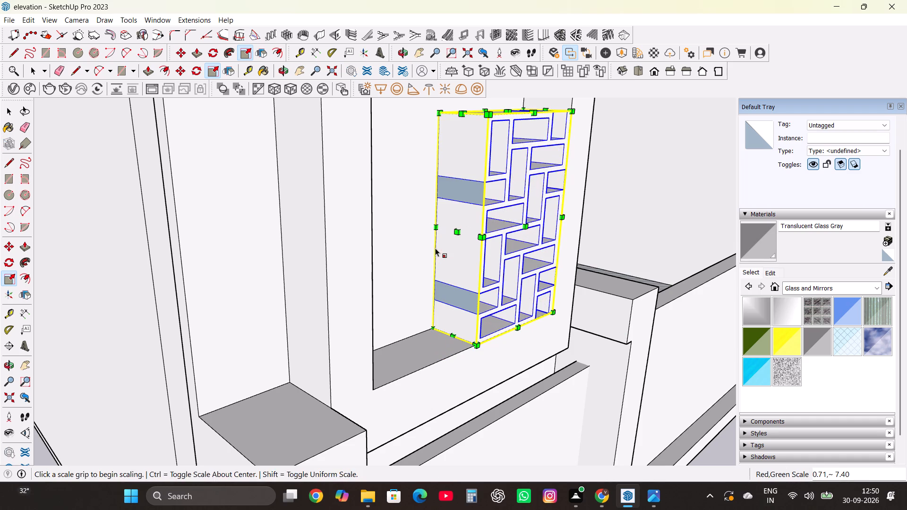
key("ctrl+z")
Thin the lattice panel along the green axis by a scale factor of 0.24.
scroll(433, 238, "up", 2)
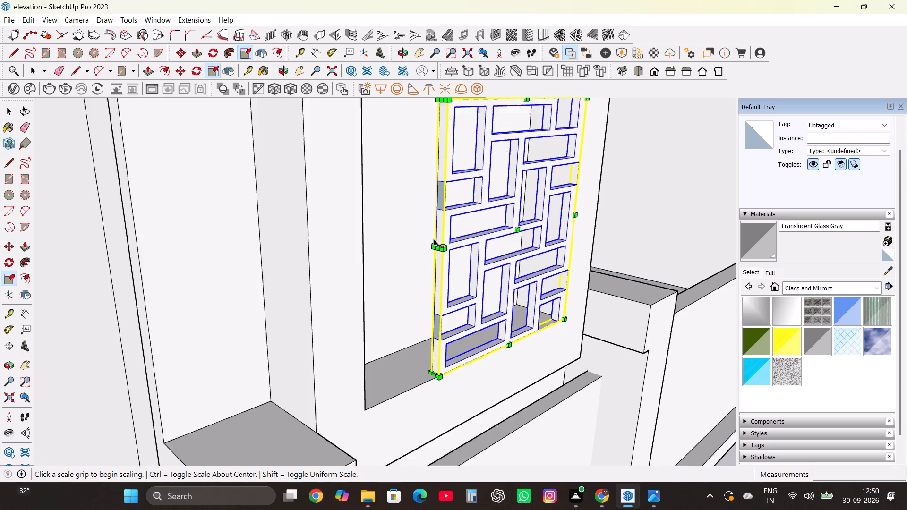
scroll(433, 238, "up", 13)
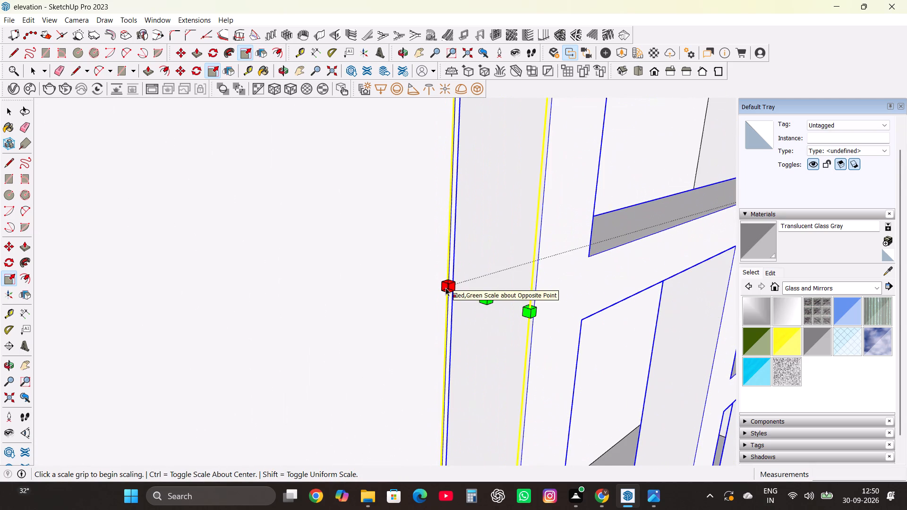
scroll(503, 319, "down", 20)
scroll(503, 319, "down", 1)
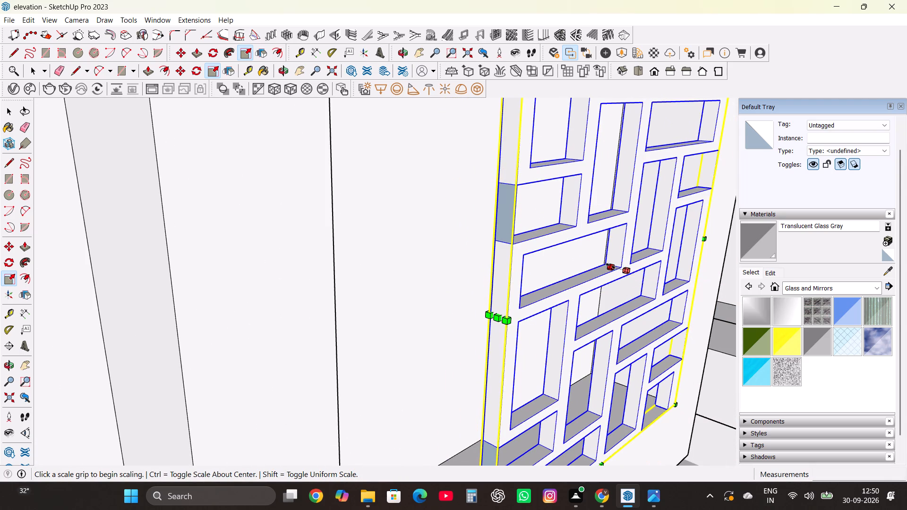
left_click_drag(610, 265, 621, 271)
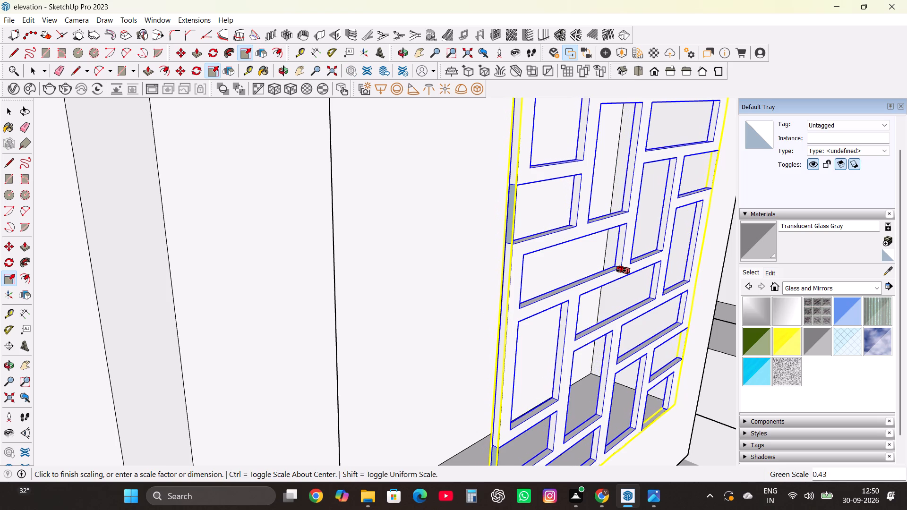
left_click_drag(621, 271, 622, 272)
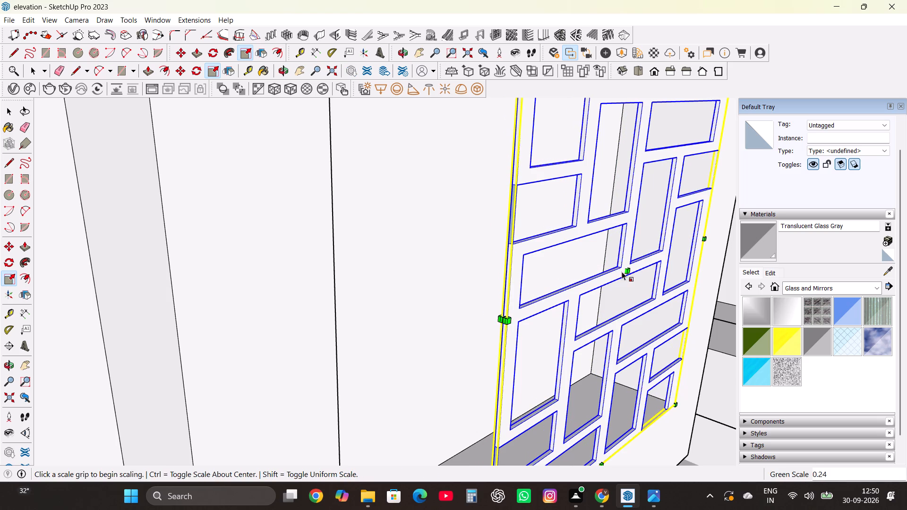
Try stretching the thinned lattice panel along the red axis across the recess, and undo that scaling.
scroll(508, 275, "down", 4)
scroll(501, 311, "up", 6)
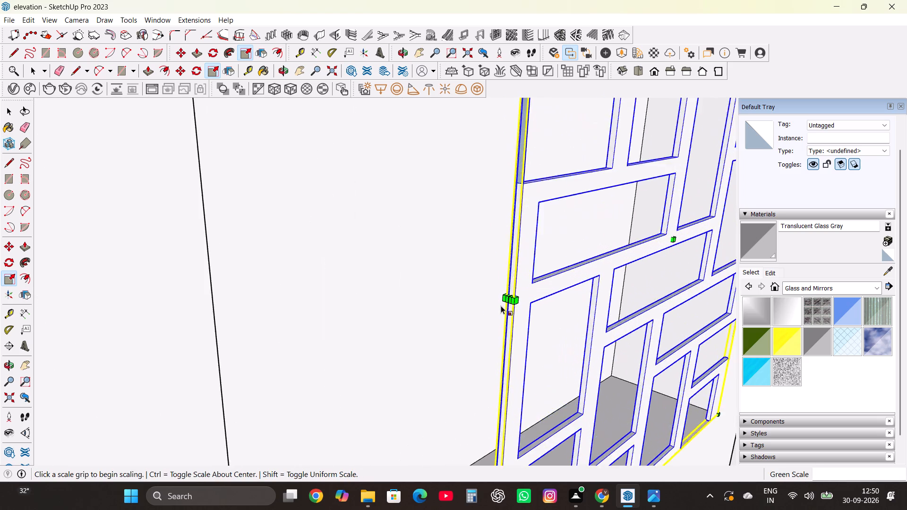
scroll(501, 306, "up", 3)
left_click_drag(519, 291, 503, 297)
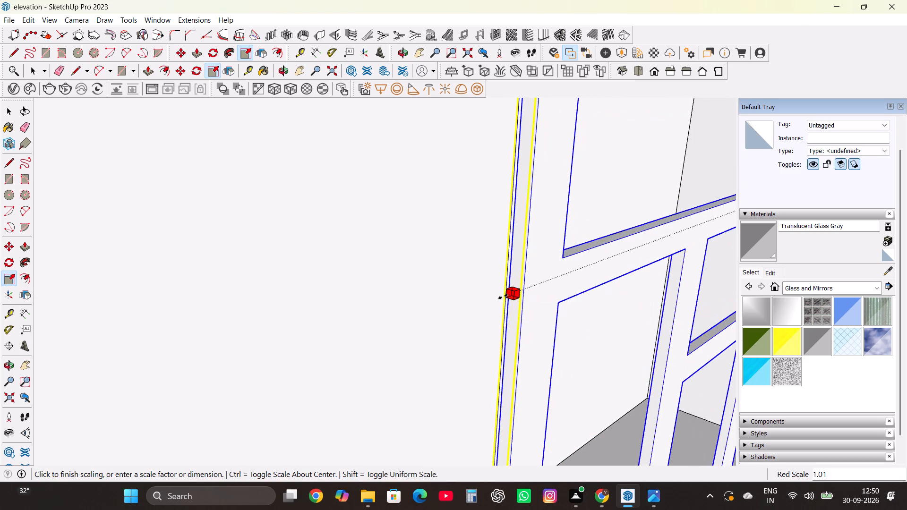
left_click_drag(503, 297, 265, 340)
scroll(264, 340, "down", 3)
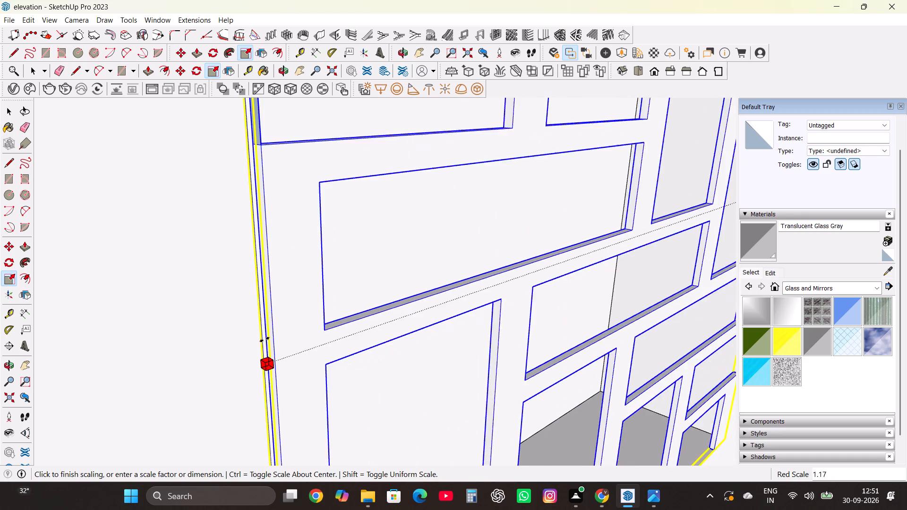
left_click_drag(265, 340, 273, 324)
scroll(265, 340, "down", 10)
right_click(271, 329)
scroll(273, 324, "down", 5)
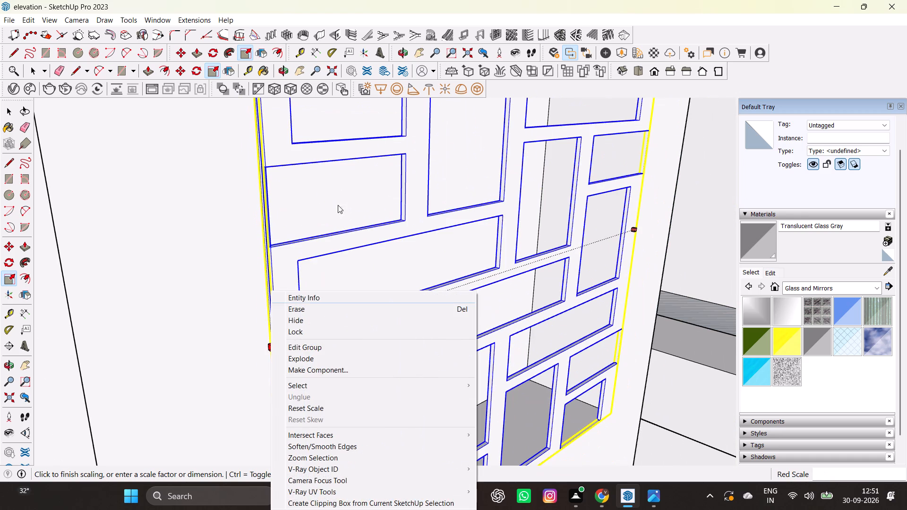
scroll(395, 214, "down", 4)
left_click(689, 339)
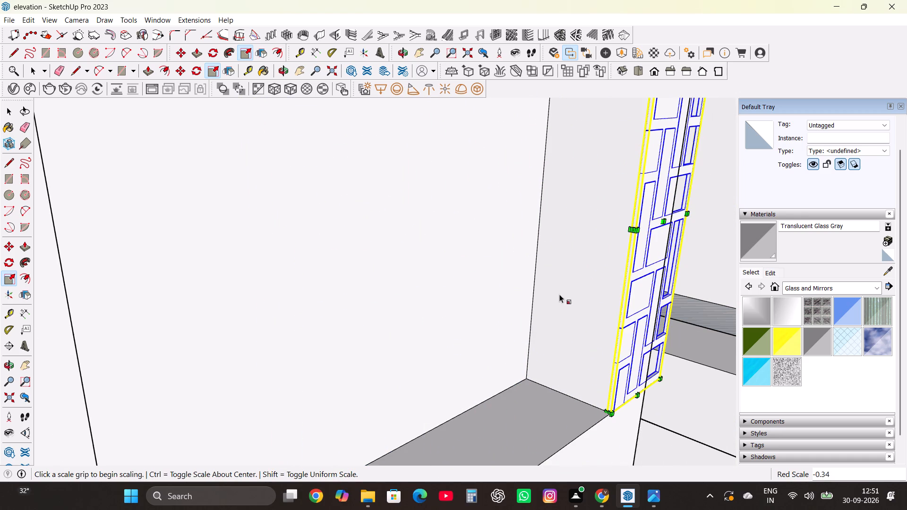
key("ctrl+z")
Scale the lattice panel along the red axis until it spans the full width of the tower recess.
scroll(591, 182, "down", 3)
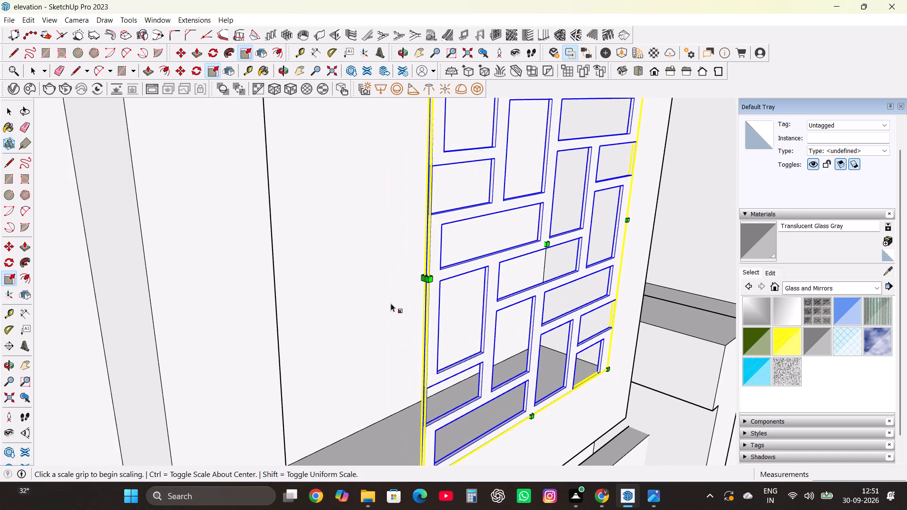
scroll(423, 287, "up", 10)
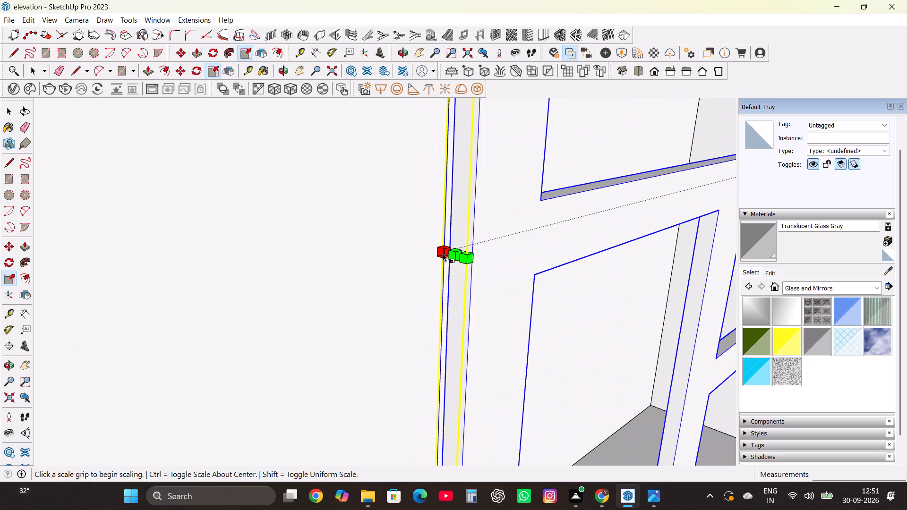
left_click_drag(451, 257, 451, 257)
scroll(451, 257, "down", 5)
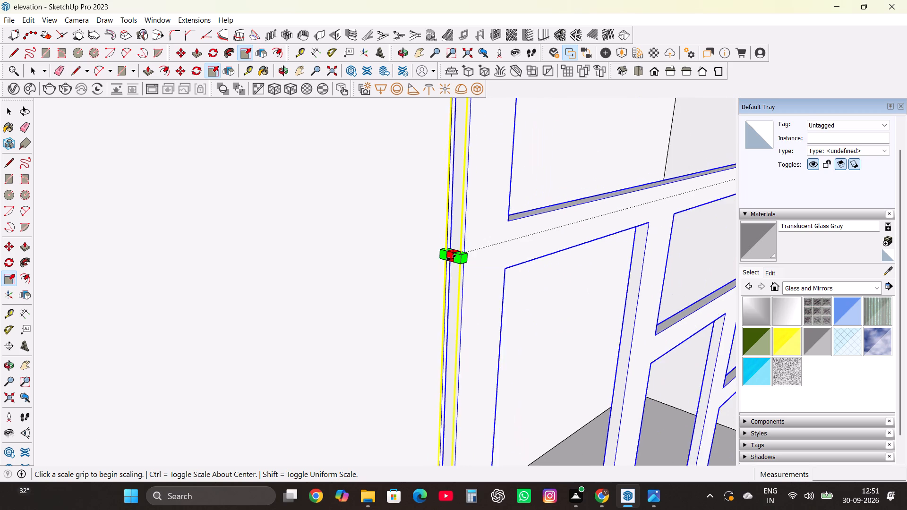
left_click_drag(451, 257, 314, 298)
scroll(451, 257, "down", 15)
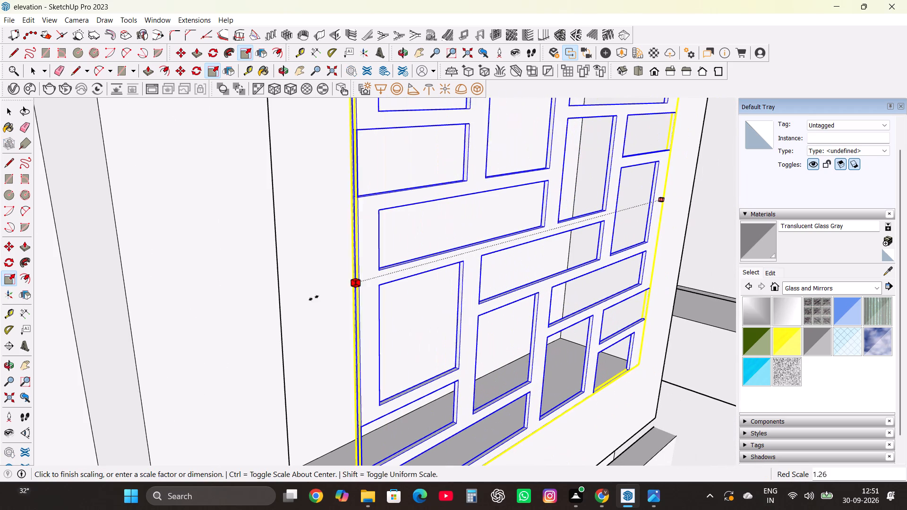
left_click_drag(314, 298, 273, 300)
scroll(351, 321, "down", 7)
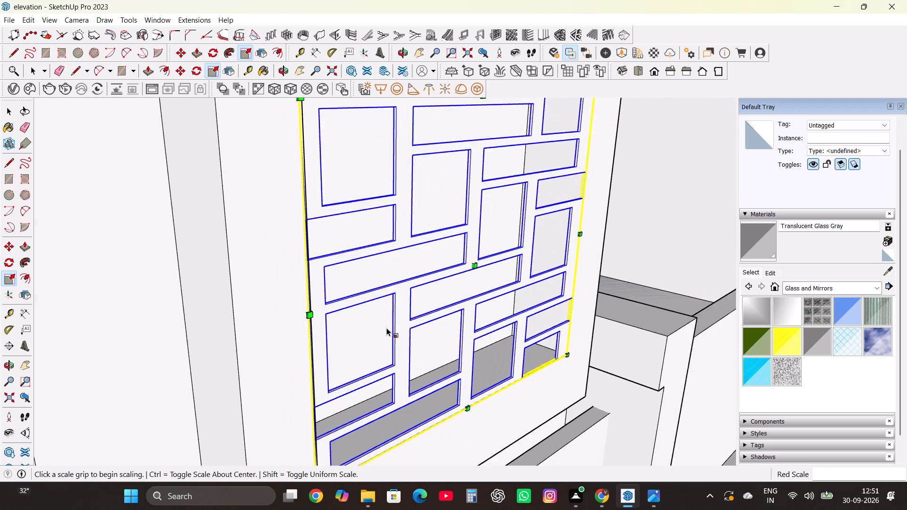
Scale the lattice panel upward along the blue axis to fill the height of the tower recess, and deselect it.
scroll(386, 328, "down", 7)
scroll(418, 221, "up", 12)
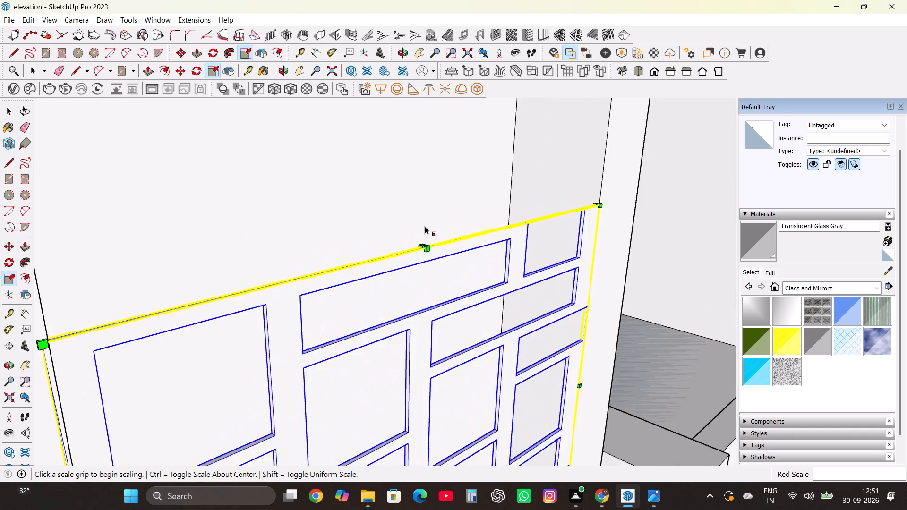
scroll(425, 226, "up", 2)
left_click_drag(421, 263, 419, 261)
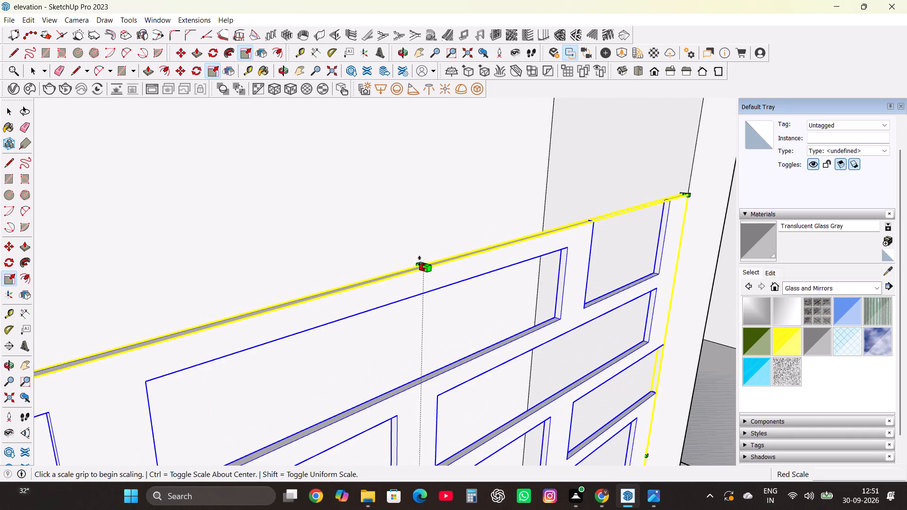
left_click_drag(419, 261, 414, 248)
scroll(414, 248, "down", 18)
scroll(414, 248, "down", 17)
scroll(414, 248, "down", 6)
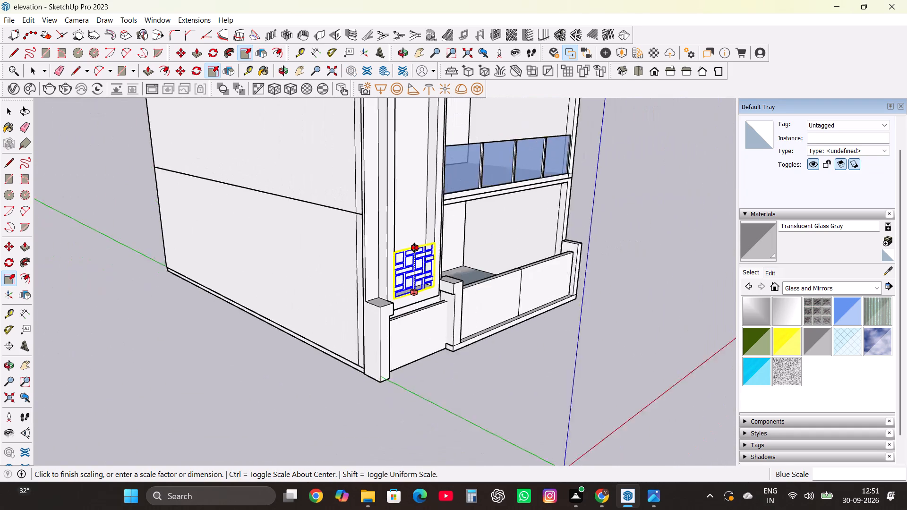
left_click_drag(414, 248, 414, 202)
scroll(414, 248, "down", 16)
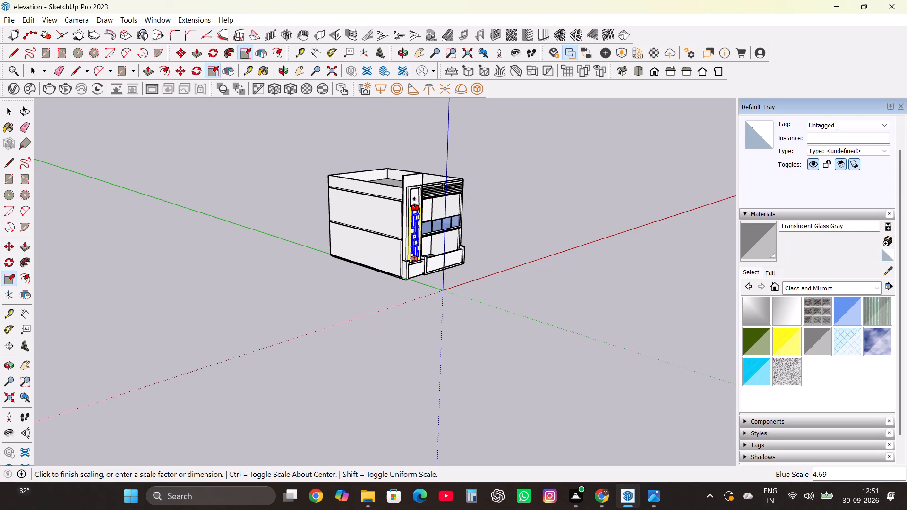
left_click_drag(414, 202, 414, 190)
scroll(445, 219, "up", 8)
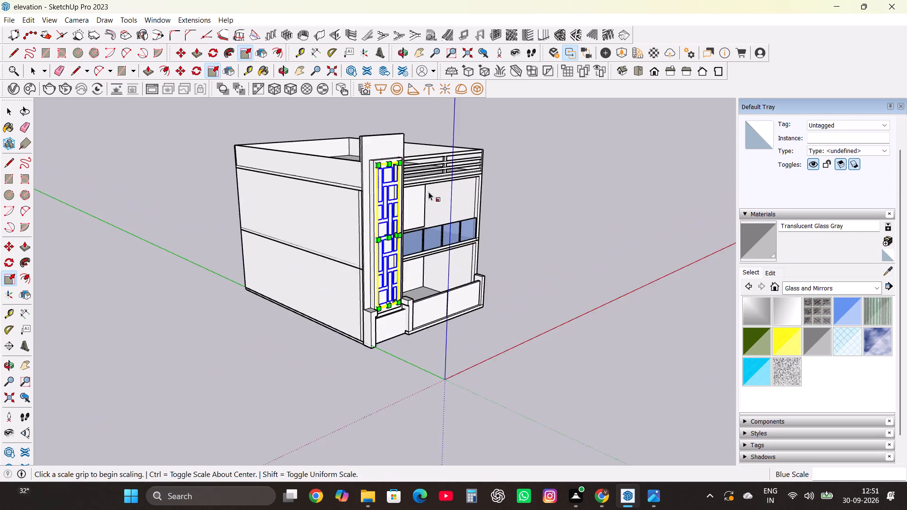
scroll(428, 192, "up", 11)
scroll(284, 292, "down", 8)
middle_click_drag(320, 314, 155, 294)
key("space")
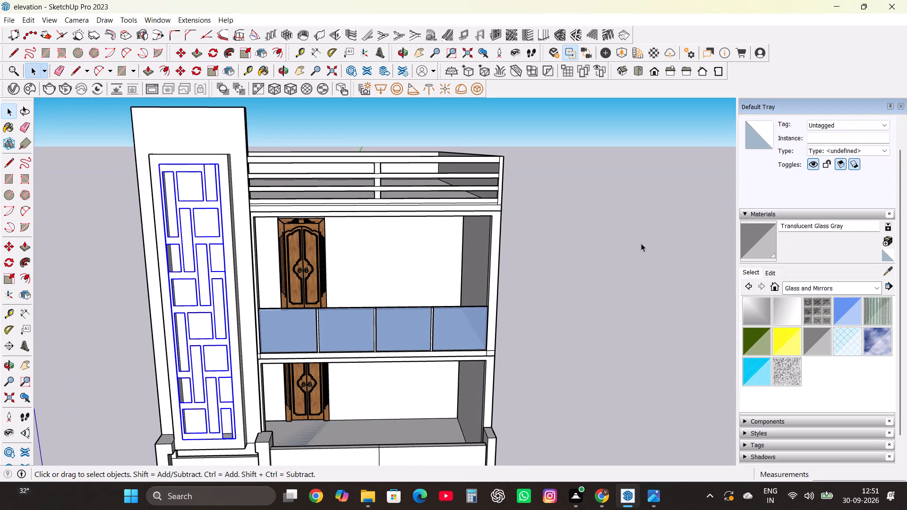
double_click(641, 243)
Open the lattice panel group, paint its geometry with Wood Cherry Original from the Wood materials, and leave the group.
scroll(294, 233, "up", 3)
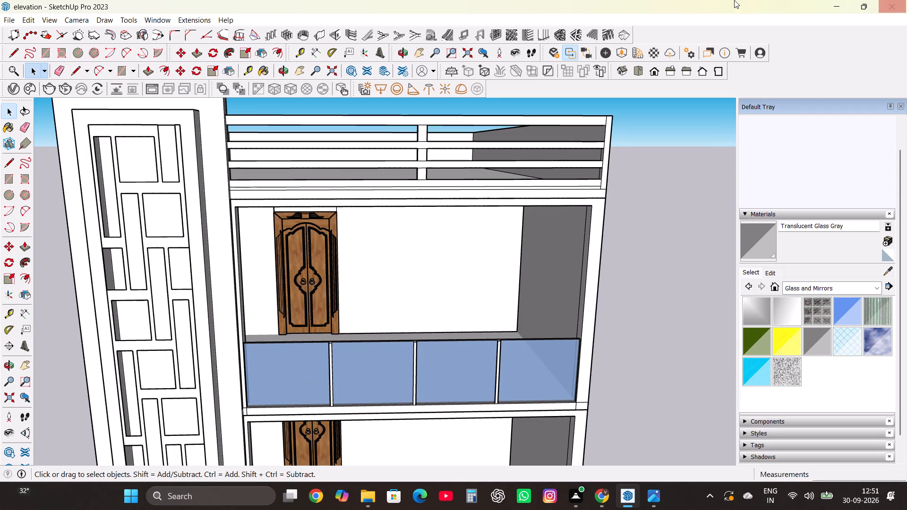
scroll(94, 212, "down", 6)
scroll(145, 195, "up", 3)
left_click(141, 191)
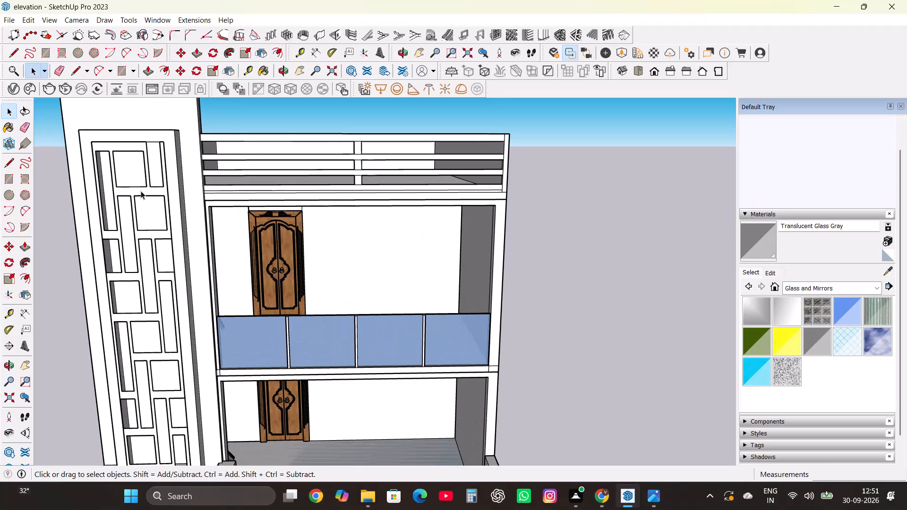
scroll(141, 191, "down", 3)
double_click(141, 191)
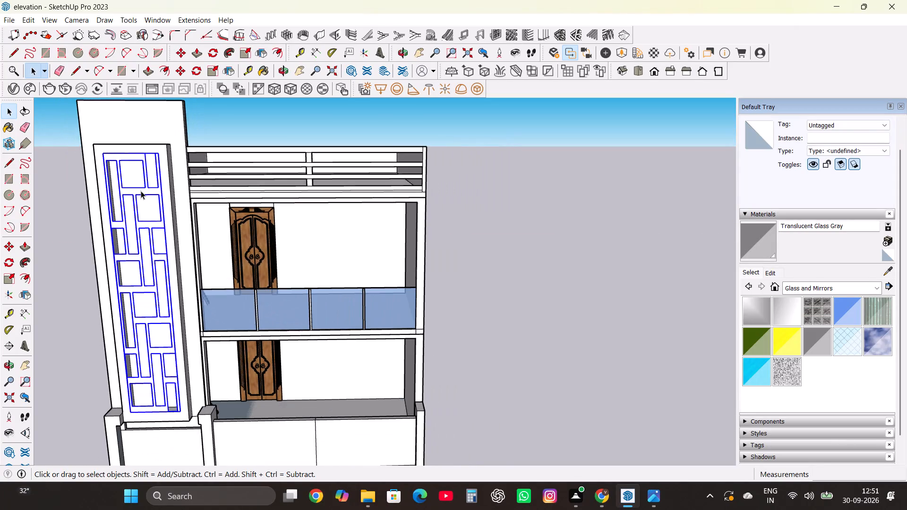
double_click(141, 190)
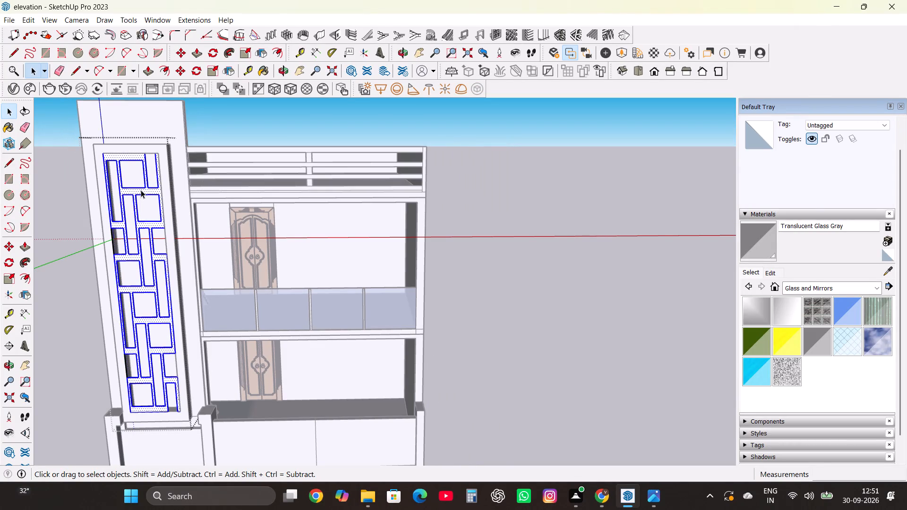
left_click(832, 290)
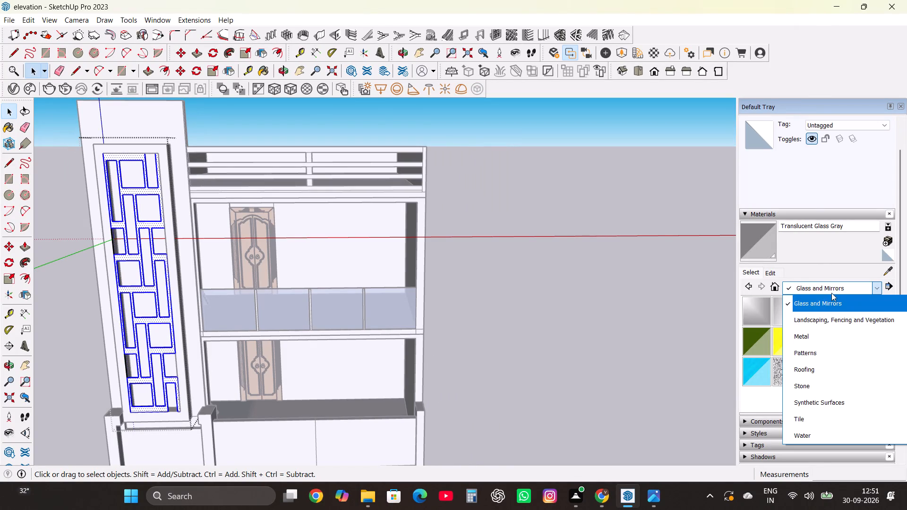
scroll(805, 438, "down", 5)
left_click(808, 434)
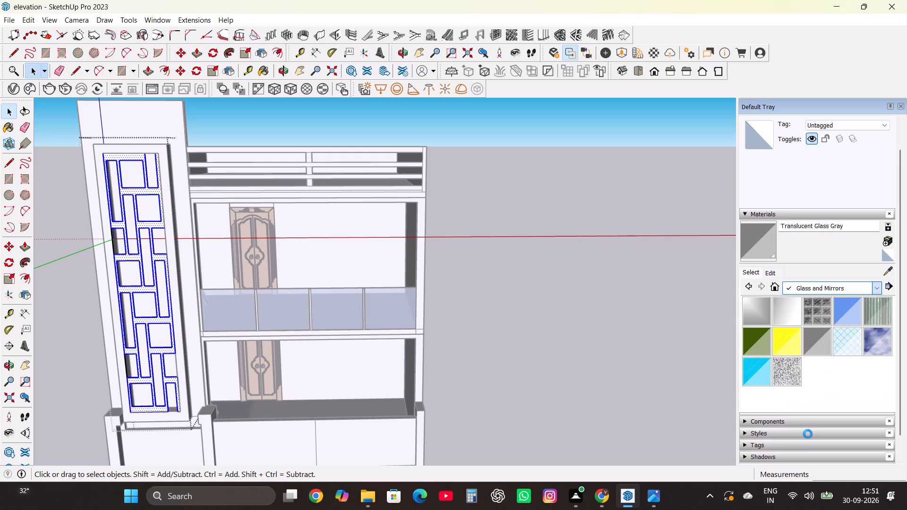
left_click(827, 312)
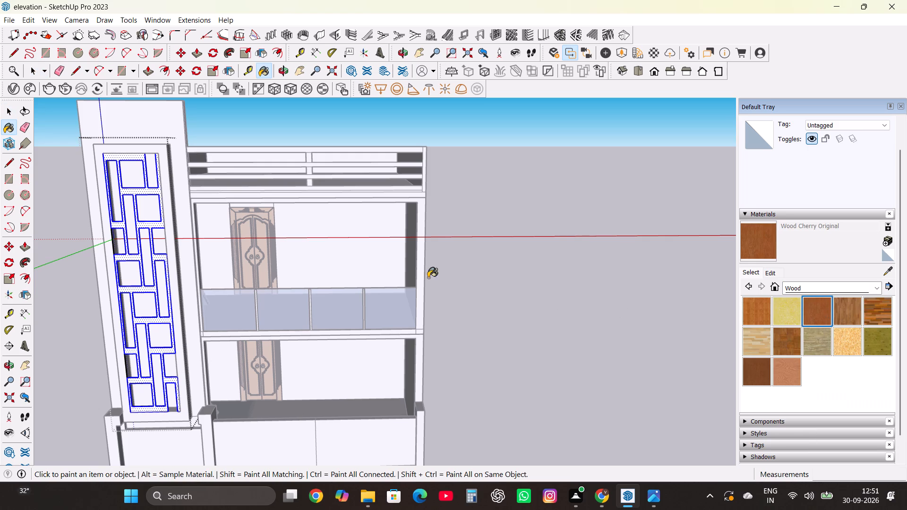
left_click(136, 156)
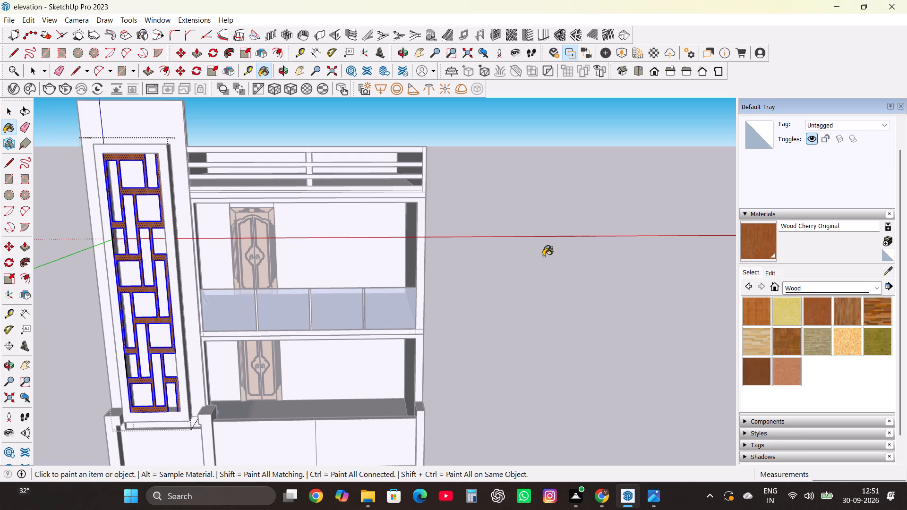
left_click(584, 231)
key("space")
triple_click(582, 229)
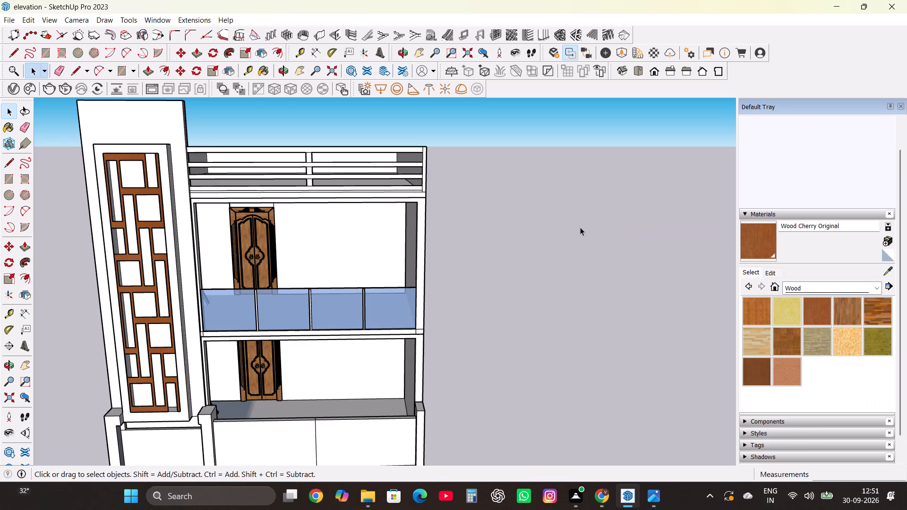
Inspect the lattice panel up close and from an angled view of the building's front.
scroll(580, 227, "down", 3)
scroll(159, 163, "up", 2)
scroll(305, 193, "up", 13)
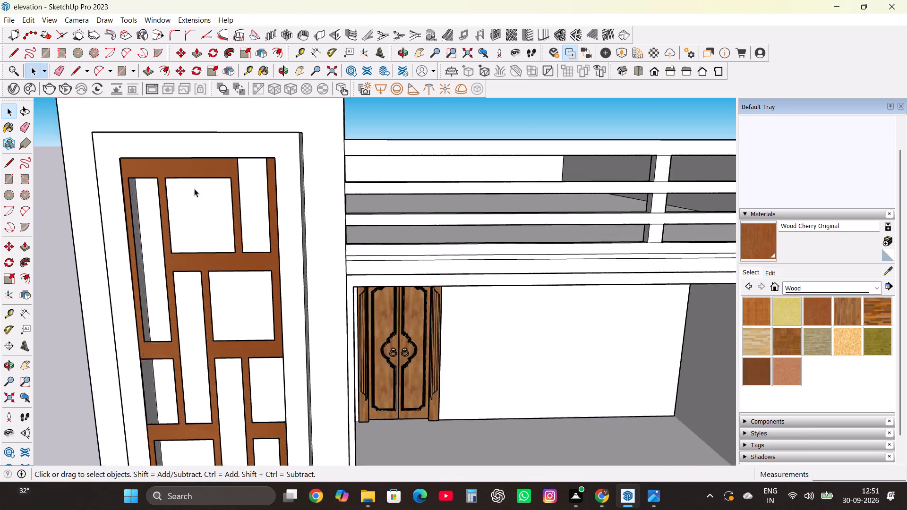
scroll(194, 188, "up", 20)
scroll(194, 188, "up", 1)
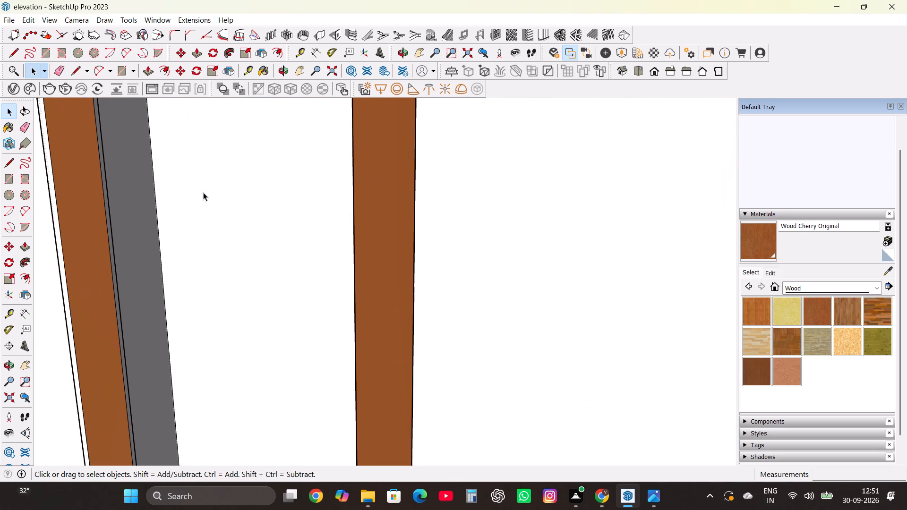
scroll(209, 192, "down", 20)
scroll(209, 192, "down", 19)
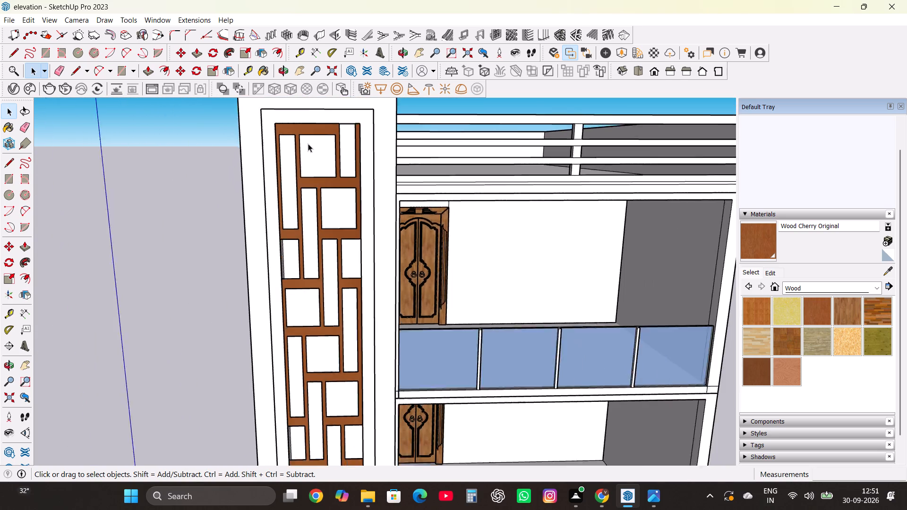
scroll(328, 192, "down", 5)
middle_click_drag(299, 357, 382, 376)
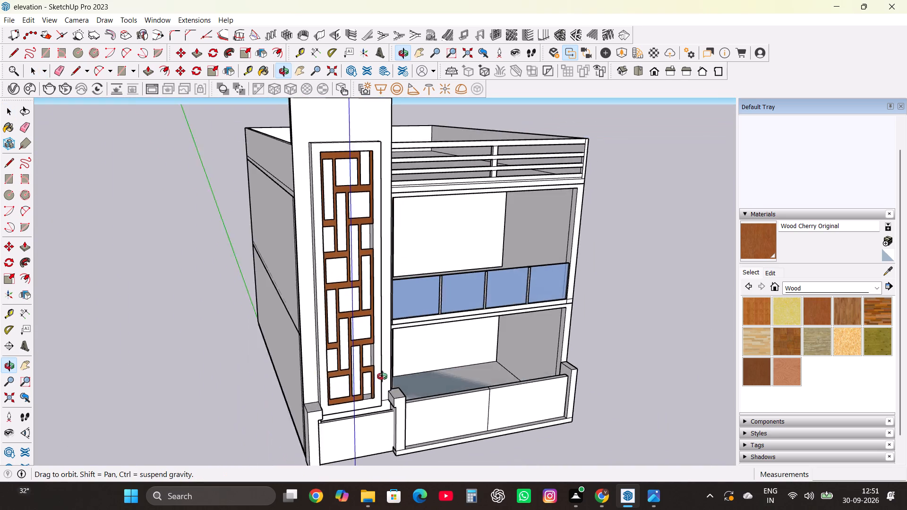
Move the lattice panel out of the tower recess along the green axis, about 9' 7" in front of the building.
middle_click_drag(382, 376, 406, 384)
scroll(368, 425, "up", 16)
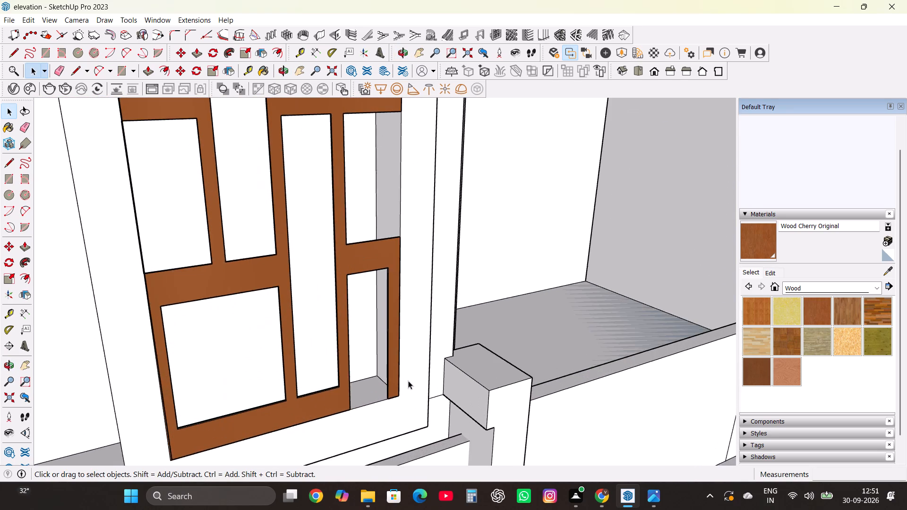
key("m")
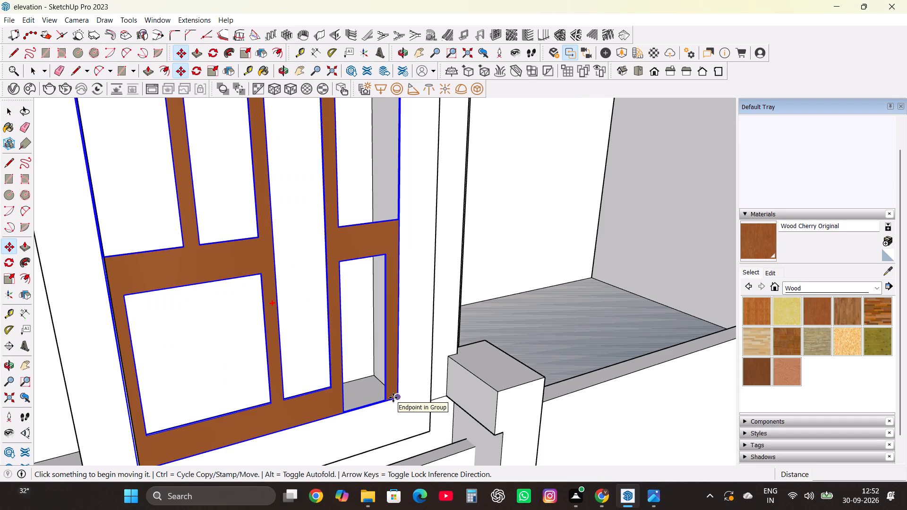
left_click(393, 398)
scroll(433, 416, "down", 7)
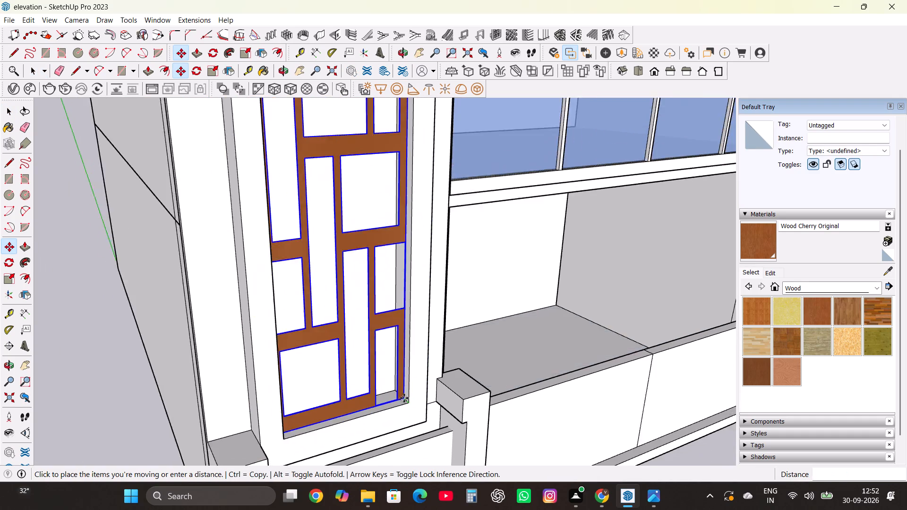
scroll(404, 398, "down", 6)
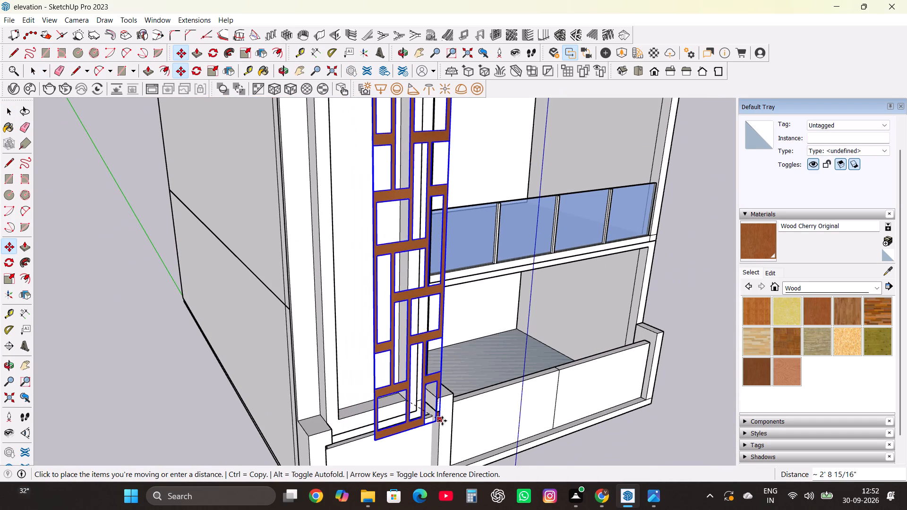
scroll(385, 427, "down", 17)
middle_click_drag(405, 408, 397, 409)
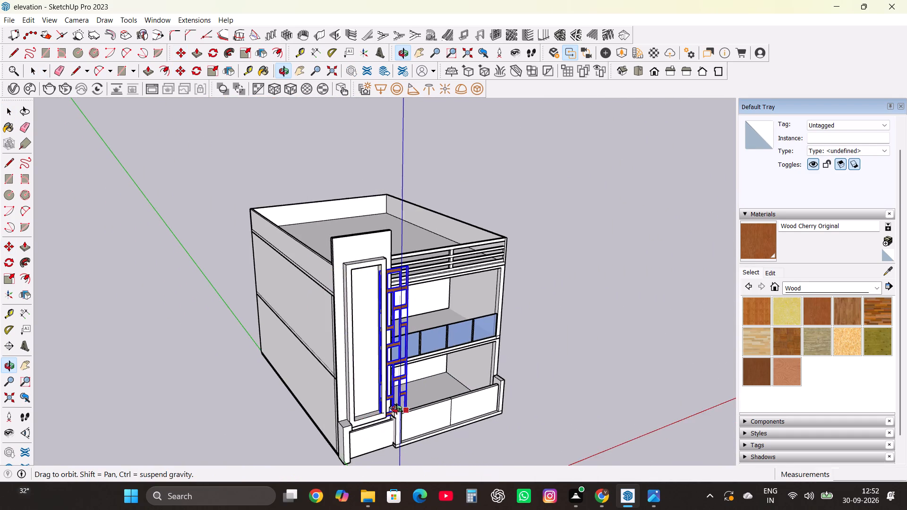
middle_click_drag(397, 409, 44, 428)
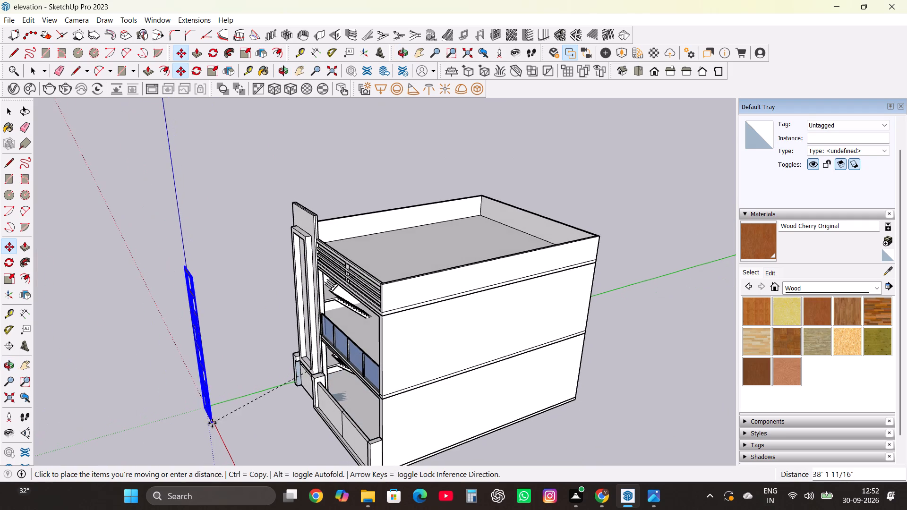
left_click(259, 386)
Offset the outline of one inner side face of the tower recess inward by about 2 3/4".
scroll(346, 347, "up", 3)
scroll(278, 313, "up", 11)
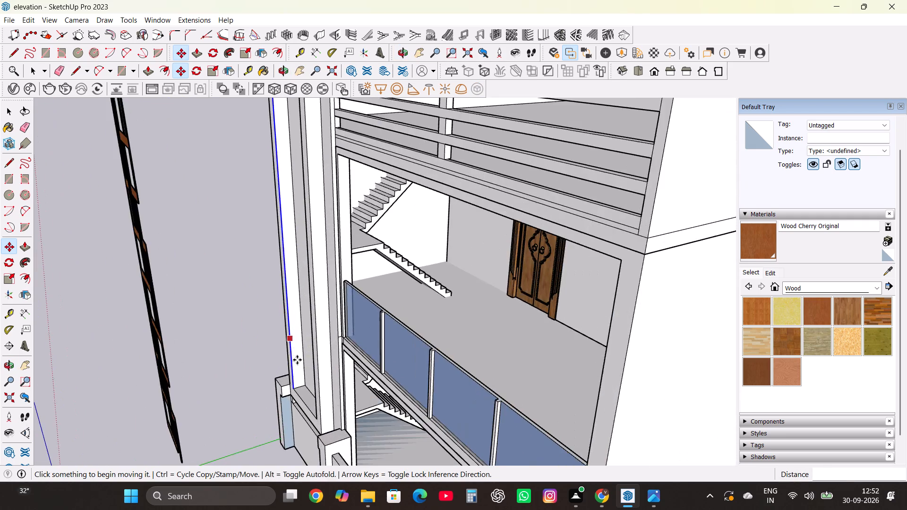
scroll(297, 360, "up", 6)
key("space")
left_click(297, 381)
scroll(297, 381, "down", 3)
scroll(298, 370, "up", 3)
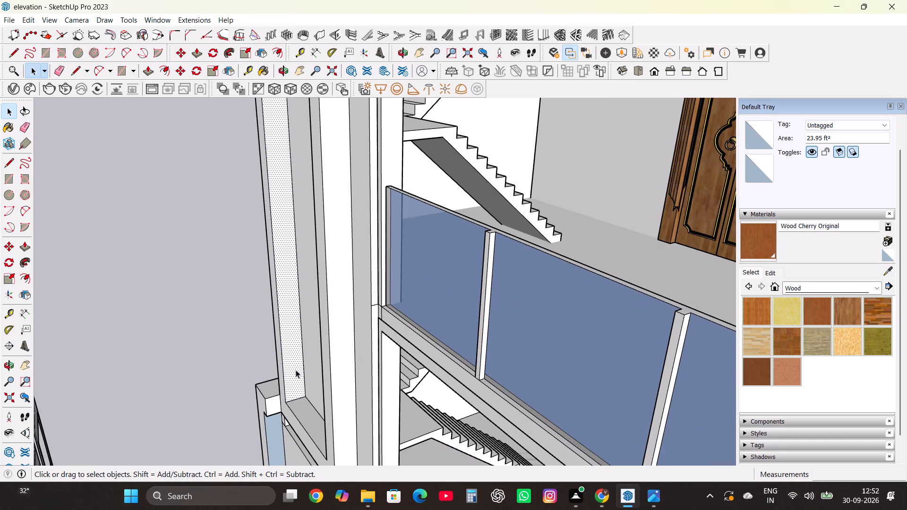
key("f")
left_click(296, 370)
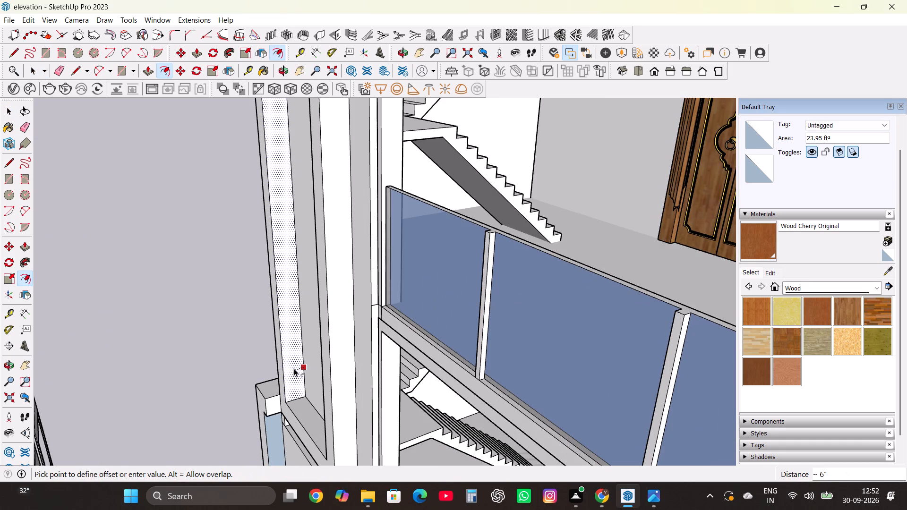
left_click(299, 369)
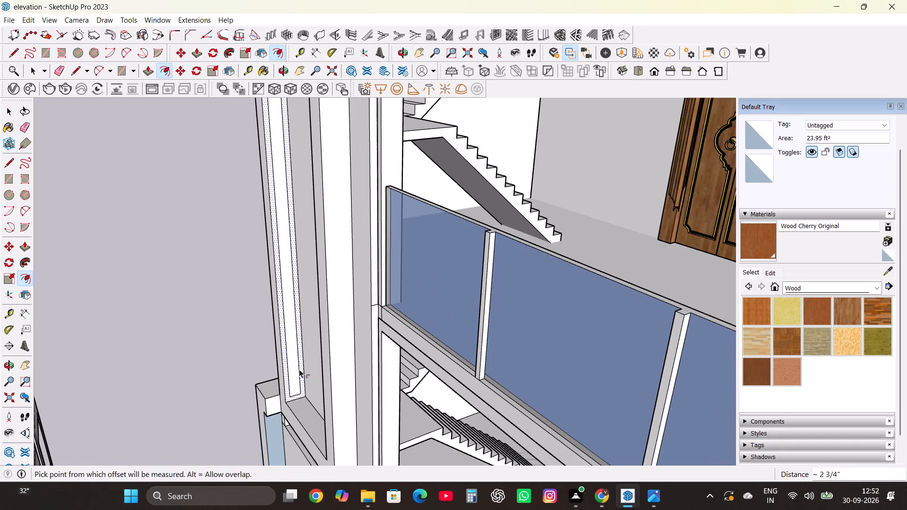
key("space")
Repeat the same inward offset on the bottom face of the tower recess.
scroll(299, 369, "down", 3)
scroll(306, 404, "up", 1)
left_click(306, 407)
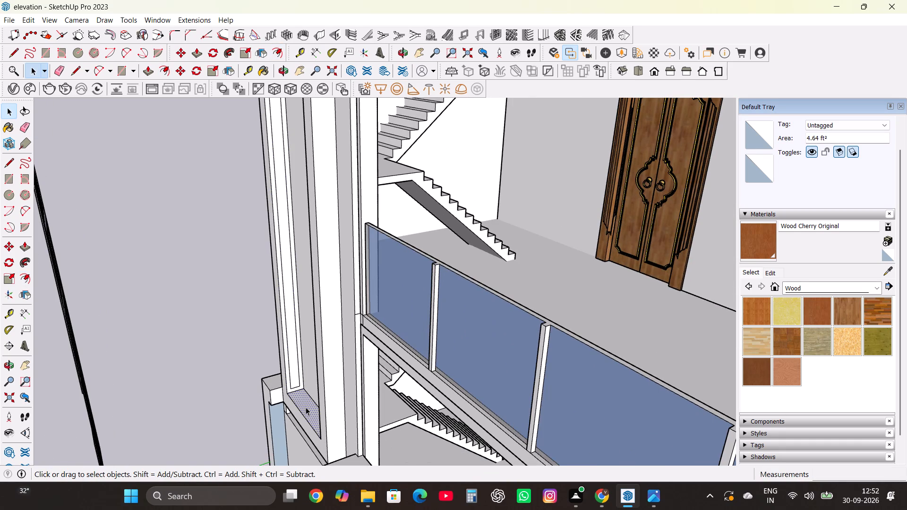
key("f")
double_click(306, 407)
scroll(291, 416, "down", 5)
key("space")
scroll(293, 398, "down", 4)
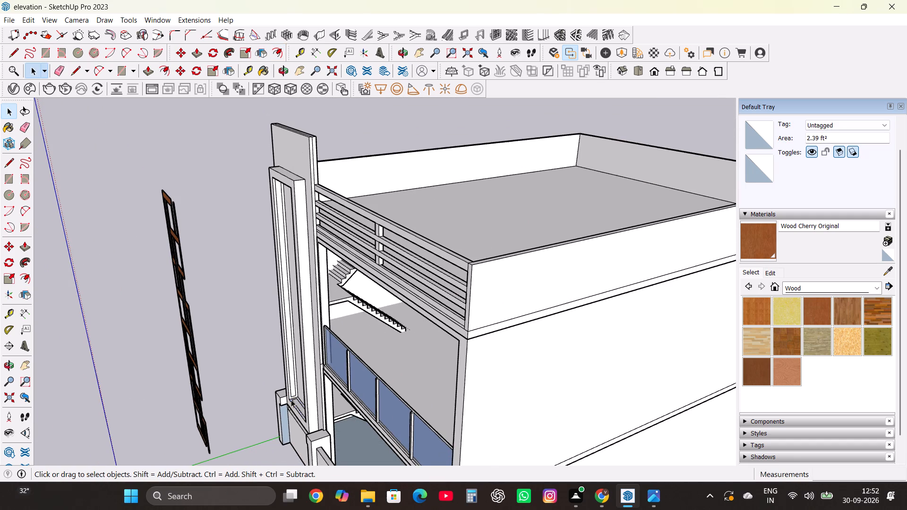
Repeat the same inward offset on the opposite inner side face of the tower recess, and clear the selection.
middle_click_drag(291, 399, 385, 409)
scroll(313, 404, "up", 9)
middle_click(308, 355)
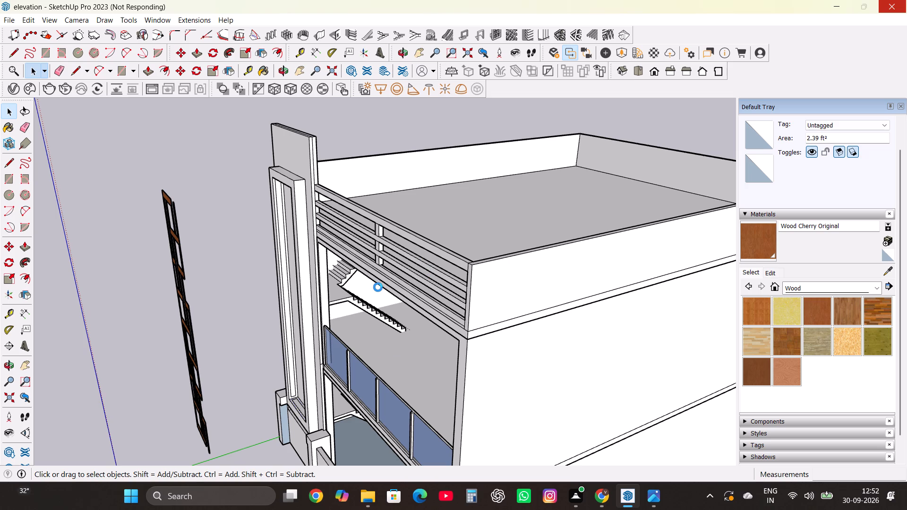
middle_click_drag(279, 374, 328, 376)
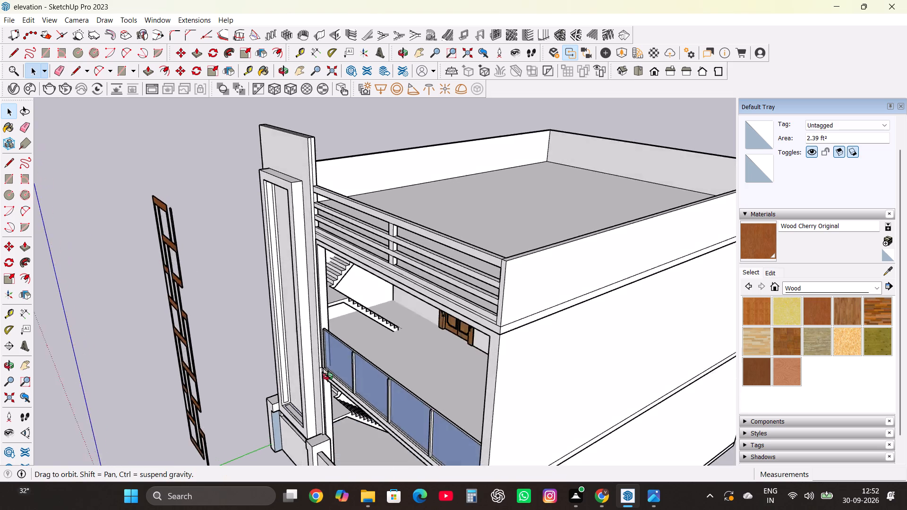
middle_click_drag(328, 376, 652, 354)
middle_click_drag(325, 356, 418, 353)
scroll(422, 346, "up", 1)
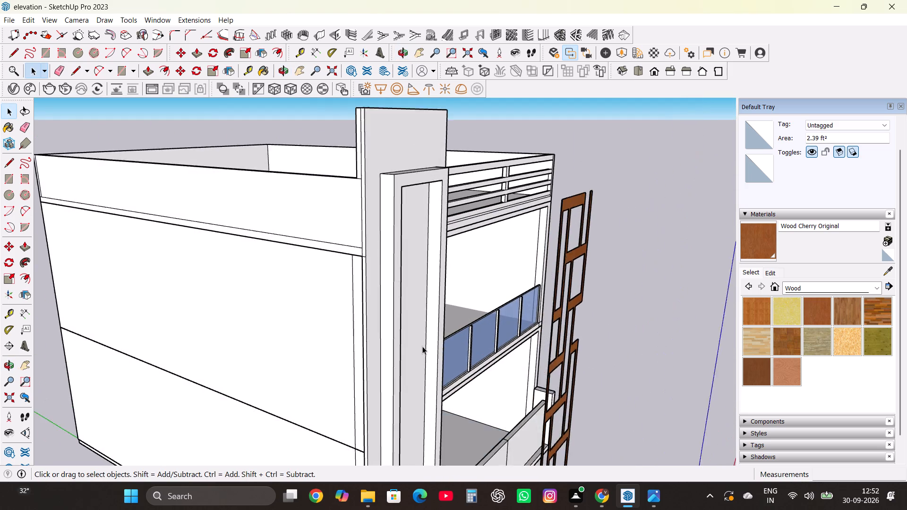
scroll(422, 346, "up", 2)
left_click(433, 339)
key("f")
double_click(433, 339)
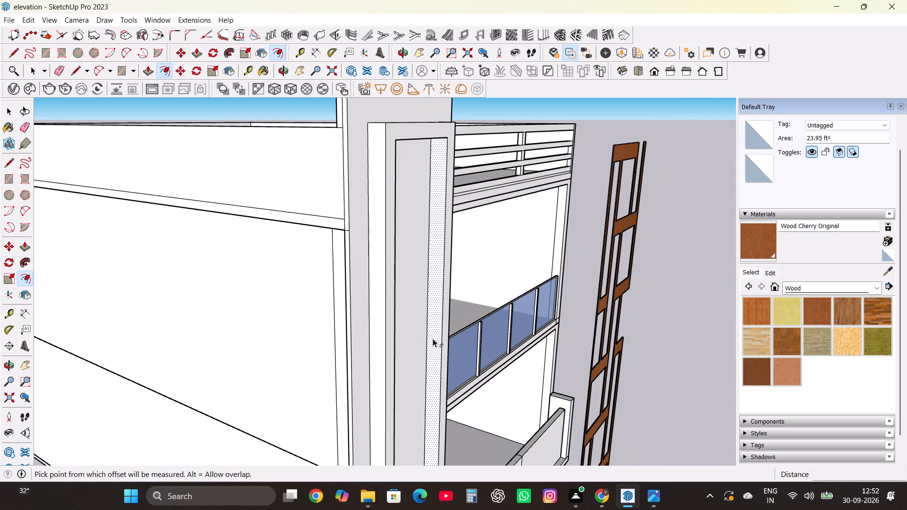
scroll(406, 347, "down", 6)
key("space")
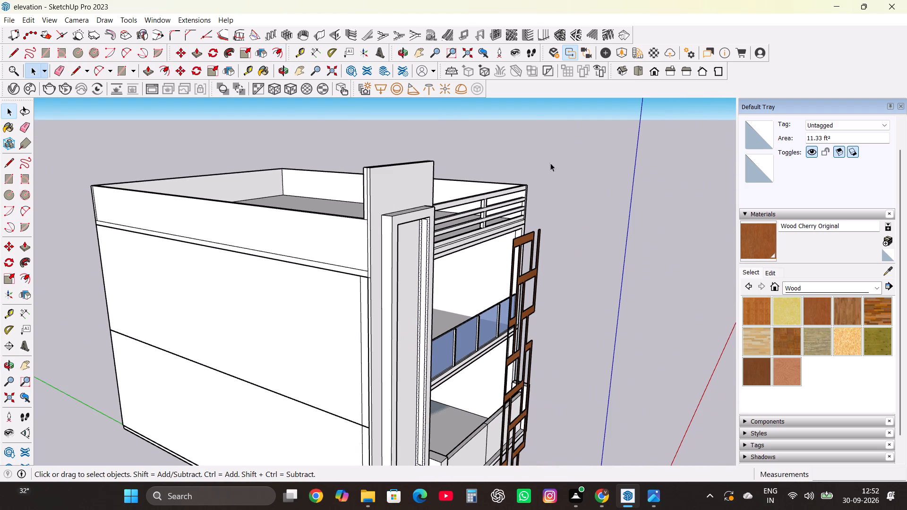
left_click(553, 160)
Repeat the same inward offset on the top inner face of the tower recess, and clear the selection.
middle_click_drag(399, 358, 313, 229)
scroll(317, 114, "up", 1)
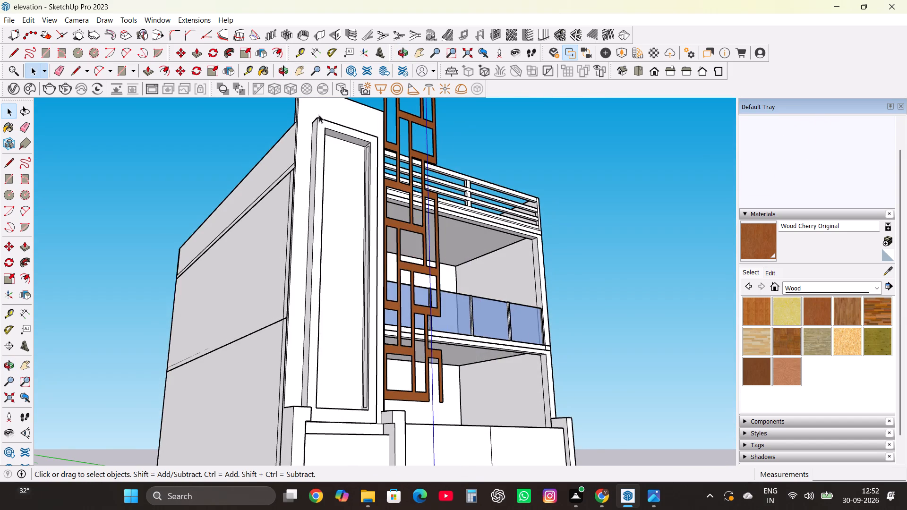
scroll(319, 115, "up", 6)
scroll(349, 155, "up", 2)
left_click(357, 137)
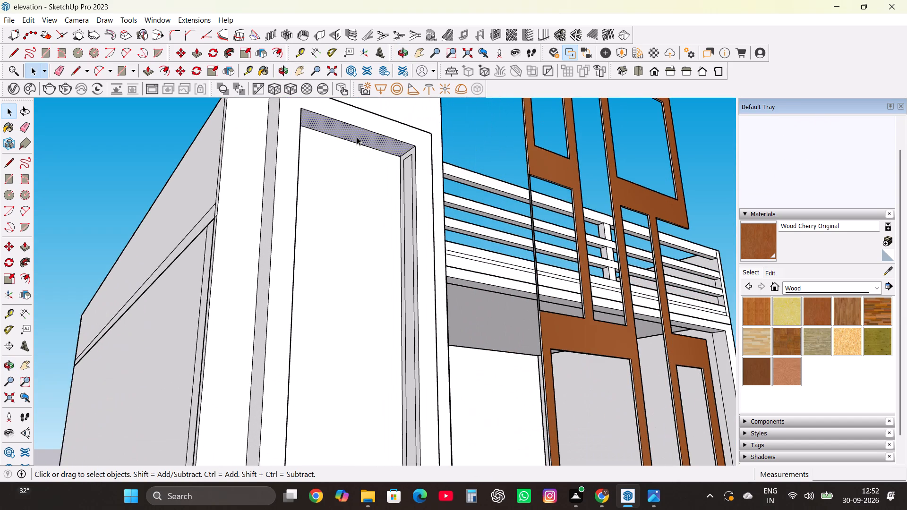
key("f")
double_click(357, 137)
scroll(333, 179, "down", 3)
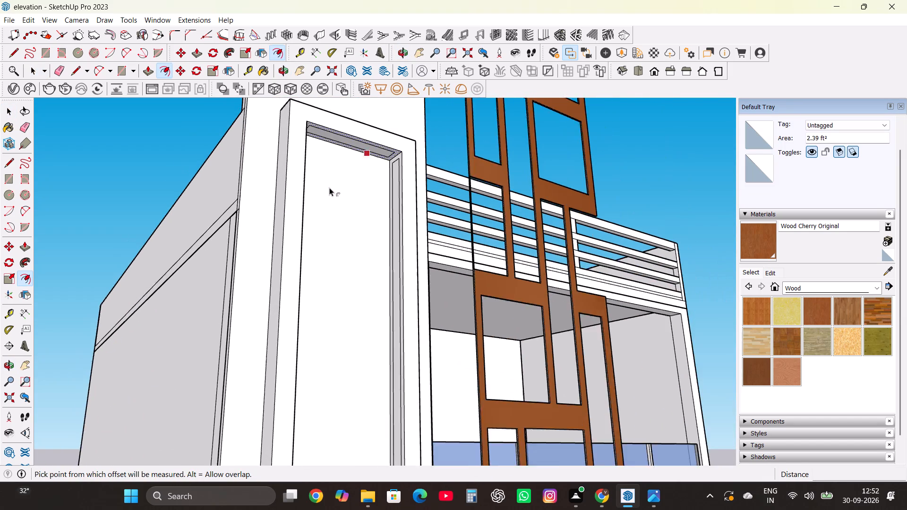
scroll(329, 187, "down", 9)
key("space")
left_click(497, 125)
Select the four inset strip faces on the top, both sides and bottom of the tower recess together.
scroll(346, 196, "up", 5)
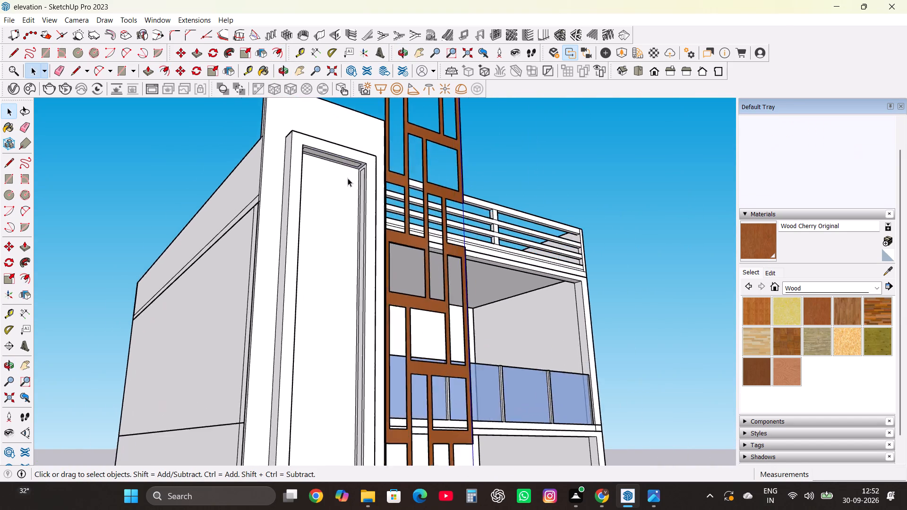
scroll(348, 178, "up", 11)
left_click(352, 148)
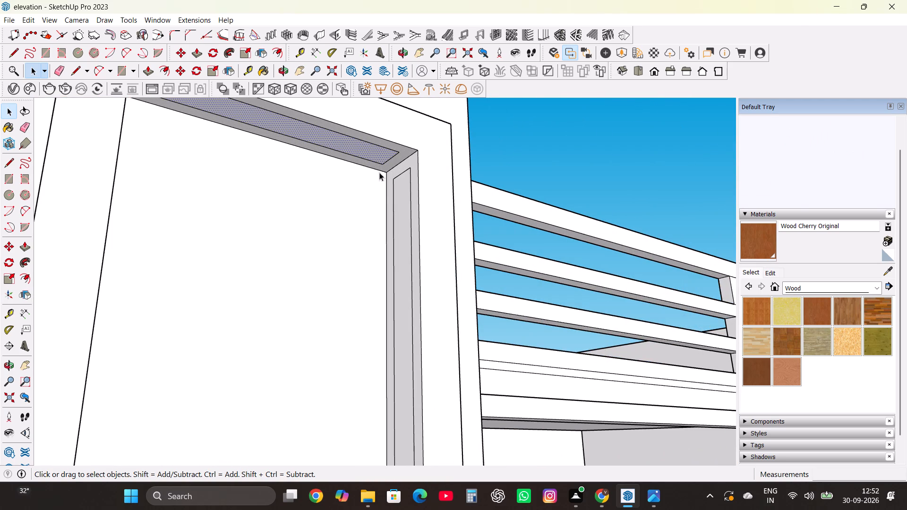
left_click(405, 265, "ctrl")
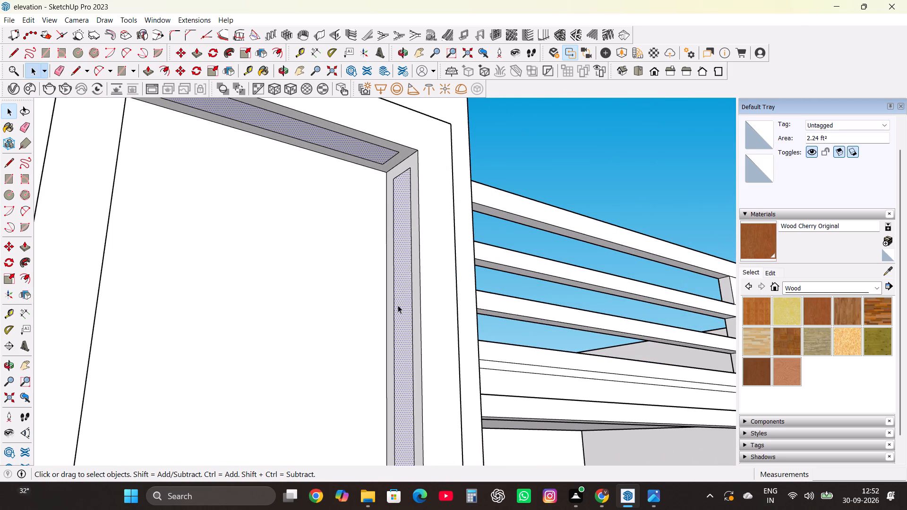
middle_click_drag(398, 305, 200, 347)
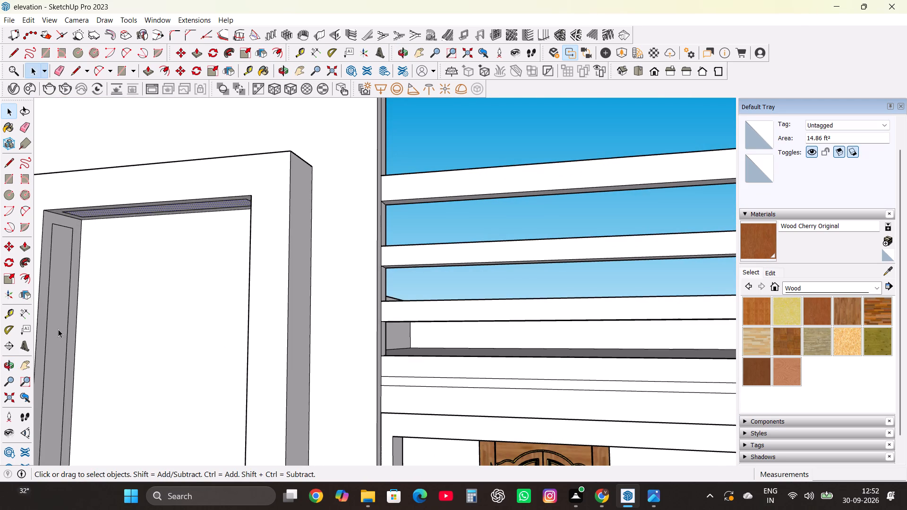
left_click(57, 328, "ctrl")
scroll(181, 218, "down", 17)
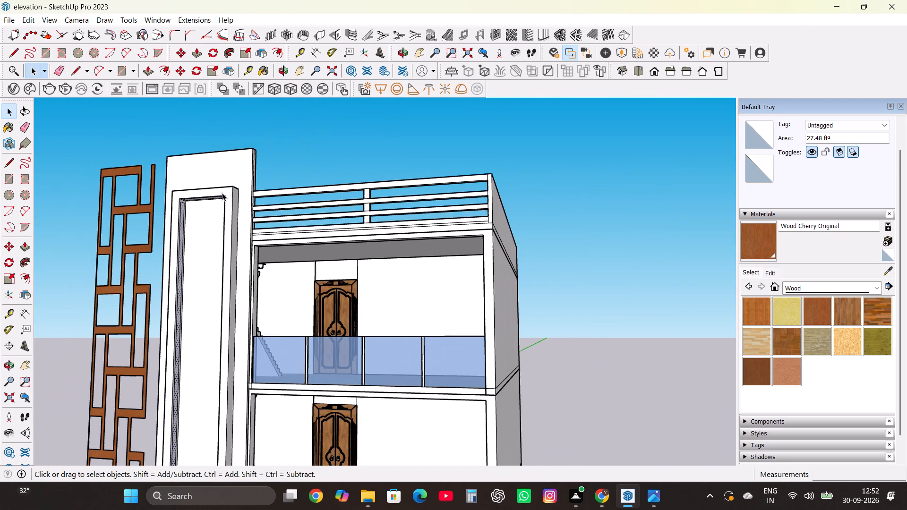
scroll(213, 280, "down", 8)
middle_click_drag(219, 341, 190, 470)
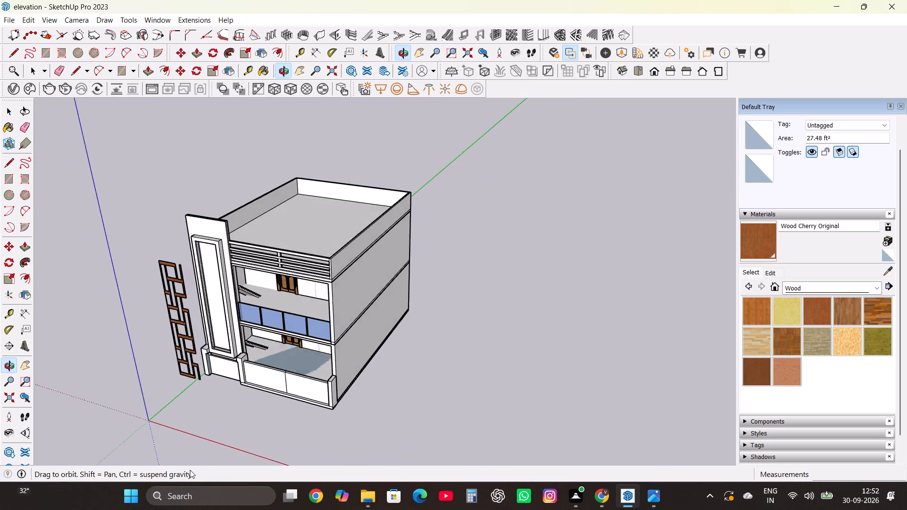
middle_click_drag(190, 470, 190, 474)
scroll(228, 334, "up", 20)
scroll(228, 334, "up", 6)
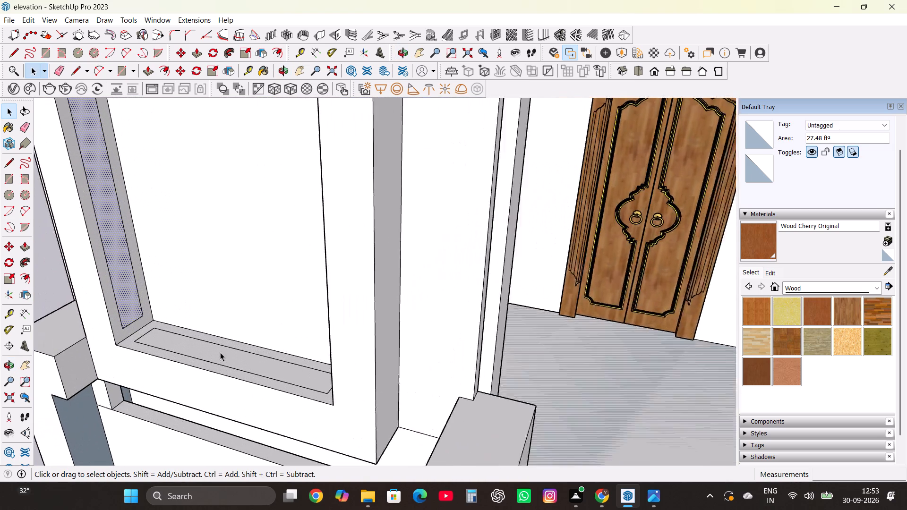
scroll(220, 352, "up", 1)
left_click(221, 352, "ctrl")
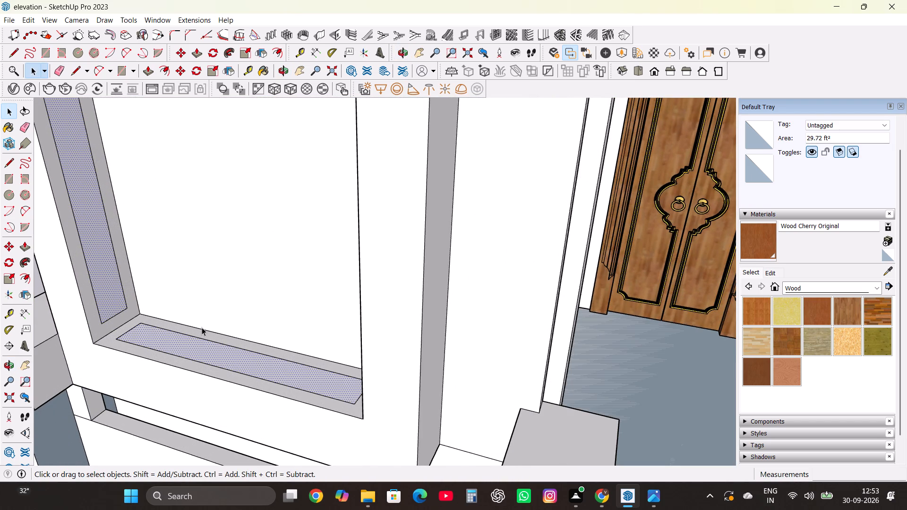
Create a new Emissive material in the V-Ray Asset Editor.
left_click(13, 92)
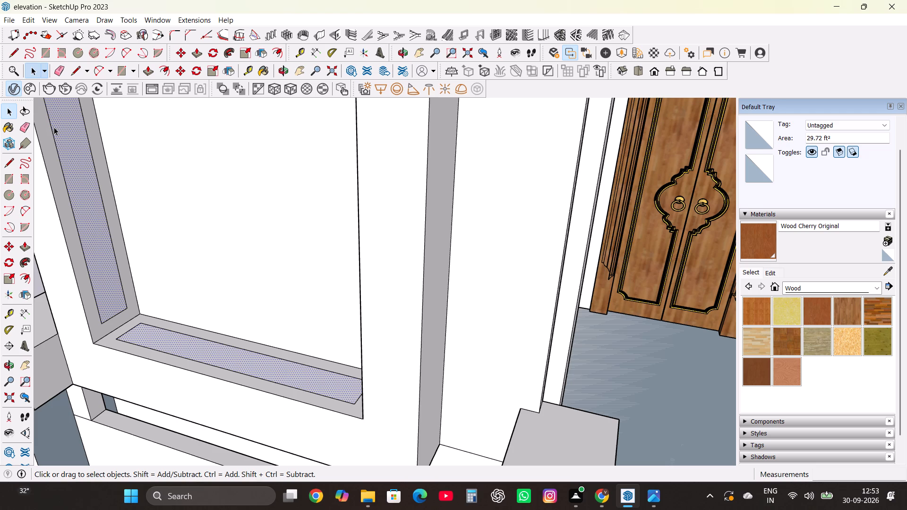
left_click(10, 84)
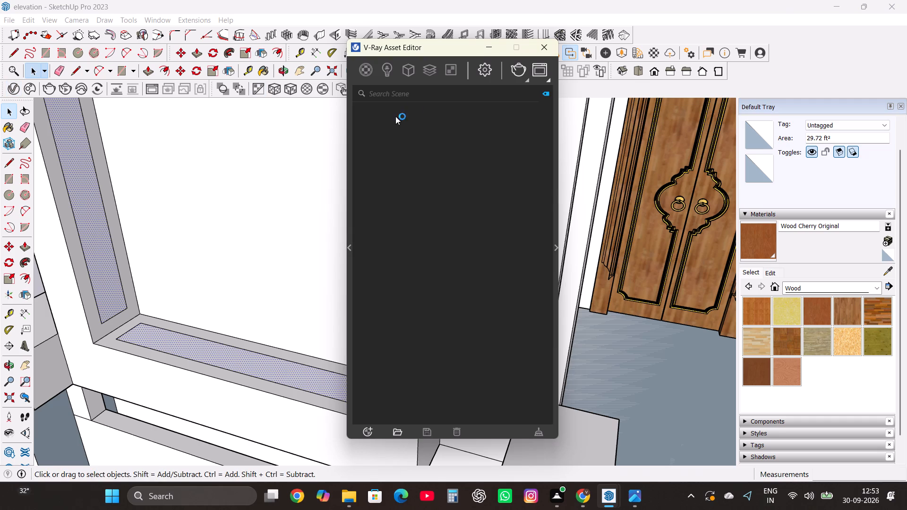
left_click(479, 72)
left_click(371, 73)
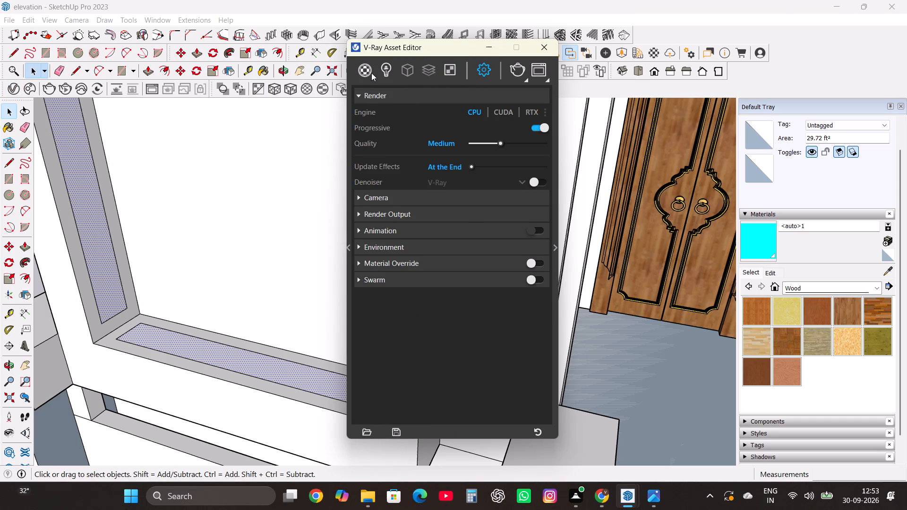
scroll(416, 299, "down", 4)
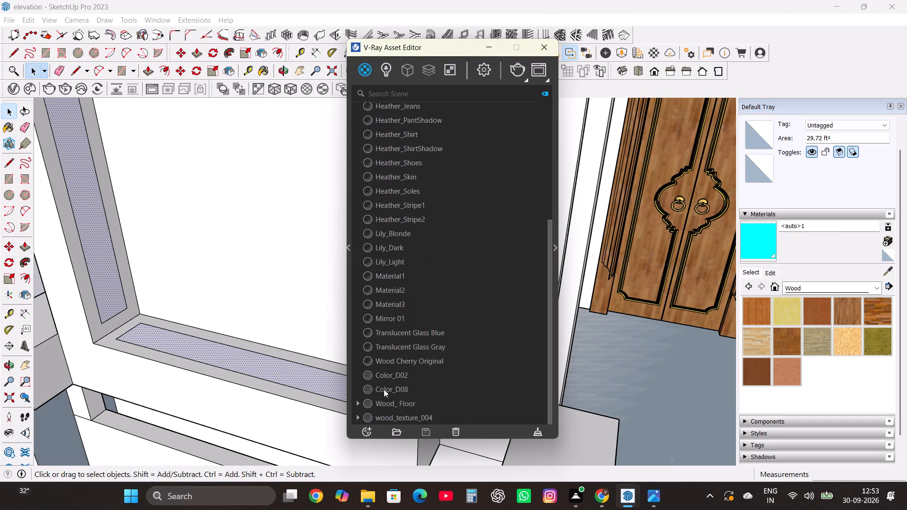
left_click(365, 431)
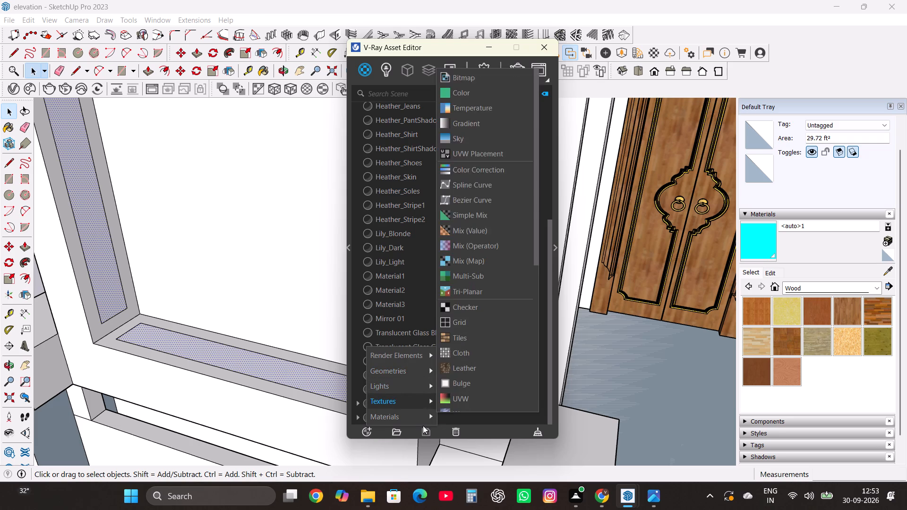
left_click(426, 414)
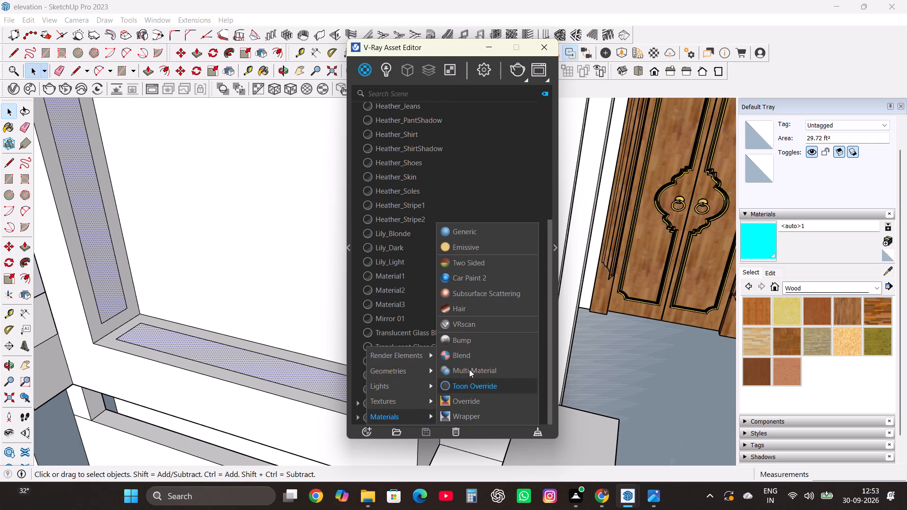
left_click(483, 244)
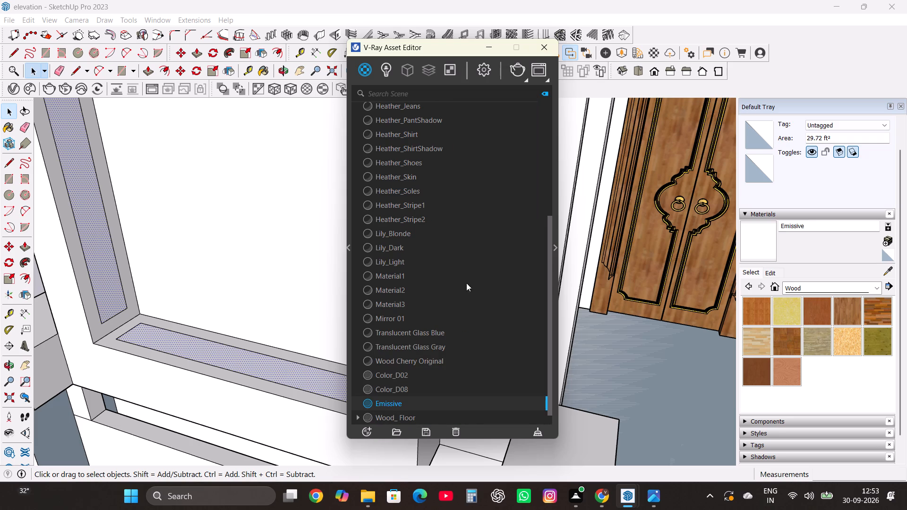
Duplicate the Emissive material three times, each time copying the newest one in the material list.
scroll(421, 386, "down", 3)
right_click(421, 388)
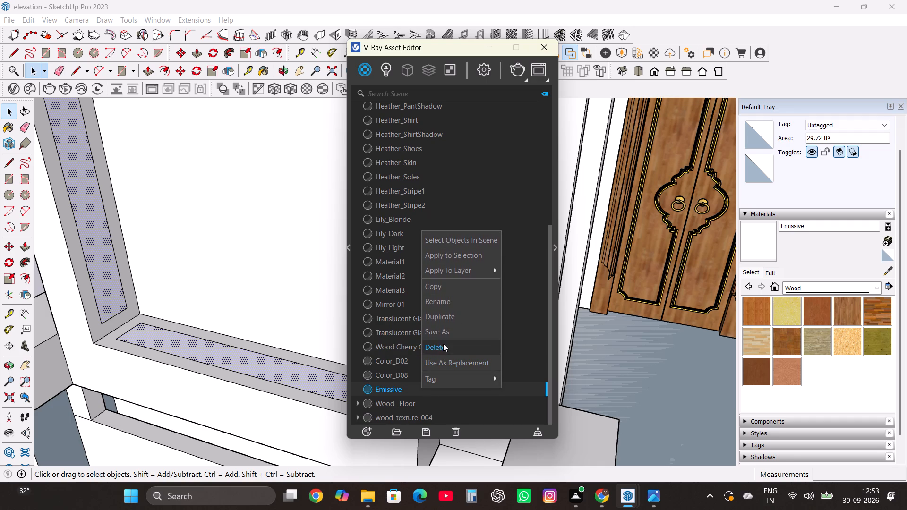
left_click(451, 311)
scroll(420, 393, "down", 3)
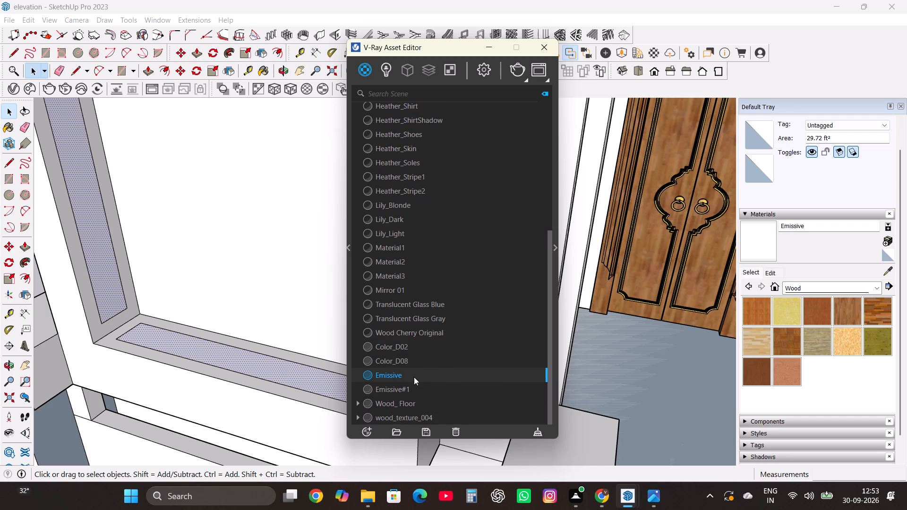
left_click(416, 388)
right_click(416, 388)
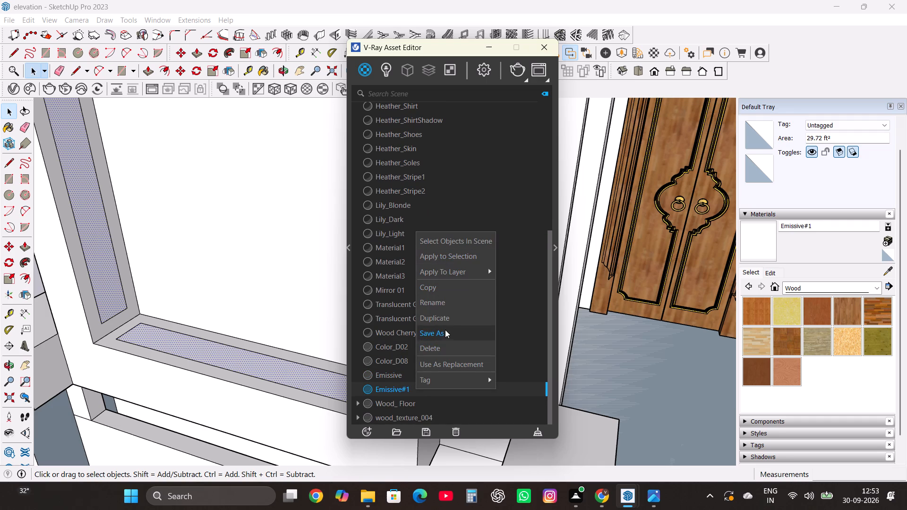
left_click(445, 317)
scroll(434, 291, "down", 4)
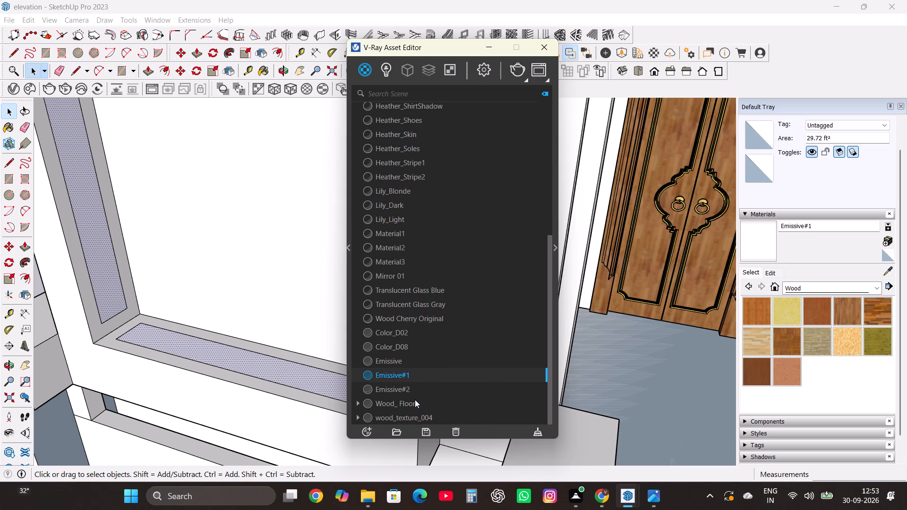
left_click(416, 389)
right_click(416, 389)
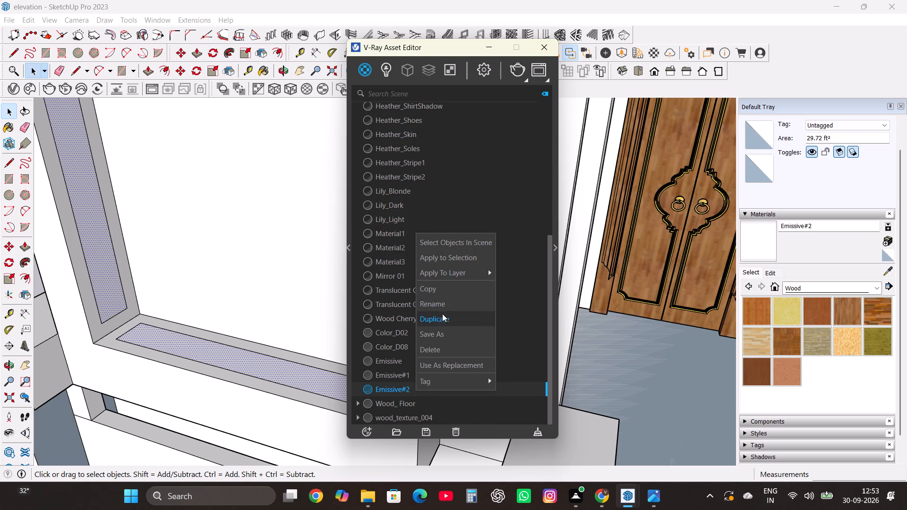
left_click(442, 319)
scroll(417, 352, "down", 2)
Rename the first duplicate, Emissive#1, as elevation light.
left_click(408, 361)
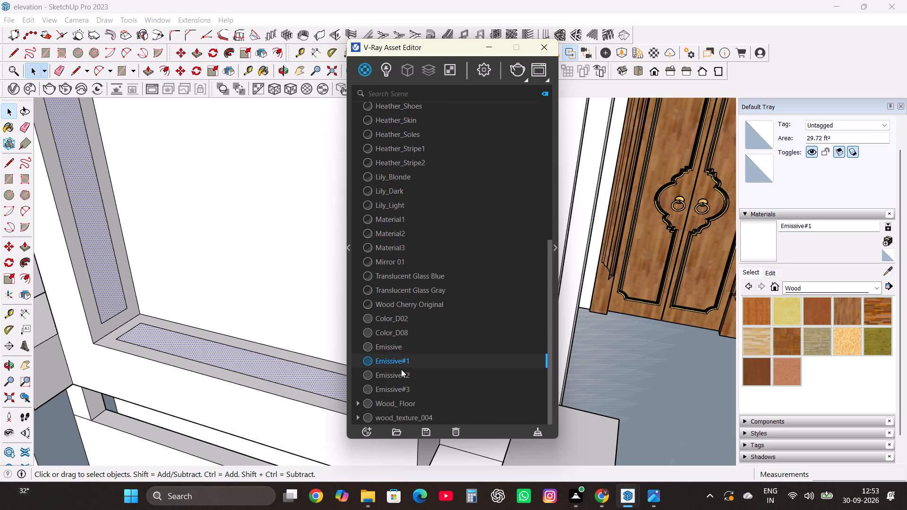
left_click(400, 351)
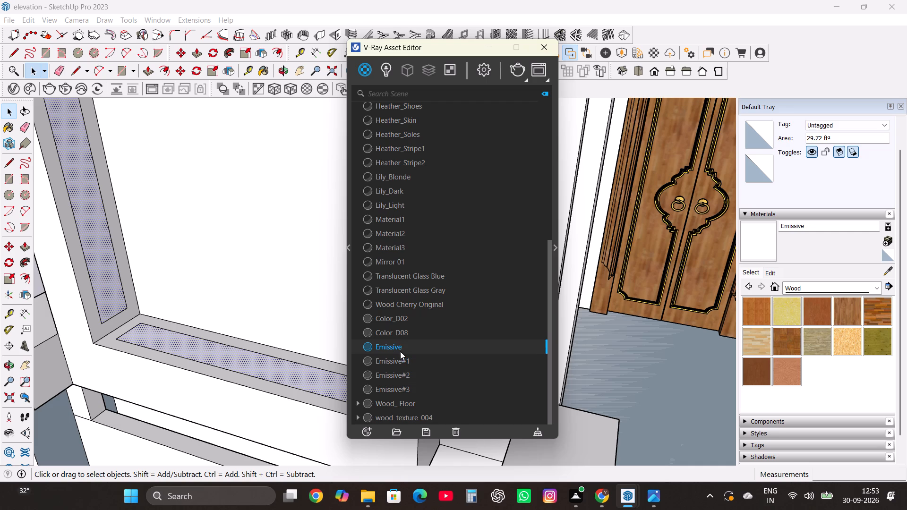
left_click(400, 364)
left_click(402, 345)
left_click(401, 361)
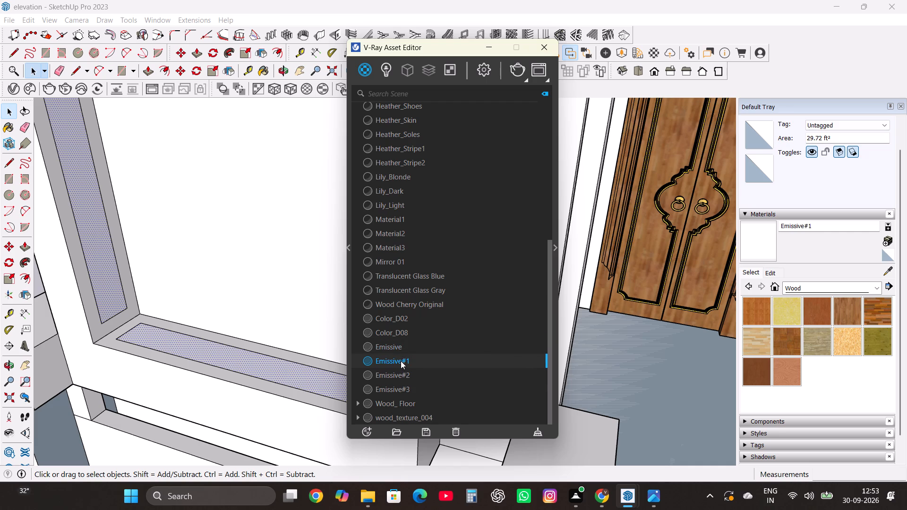
right_click(401, 361)
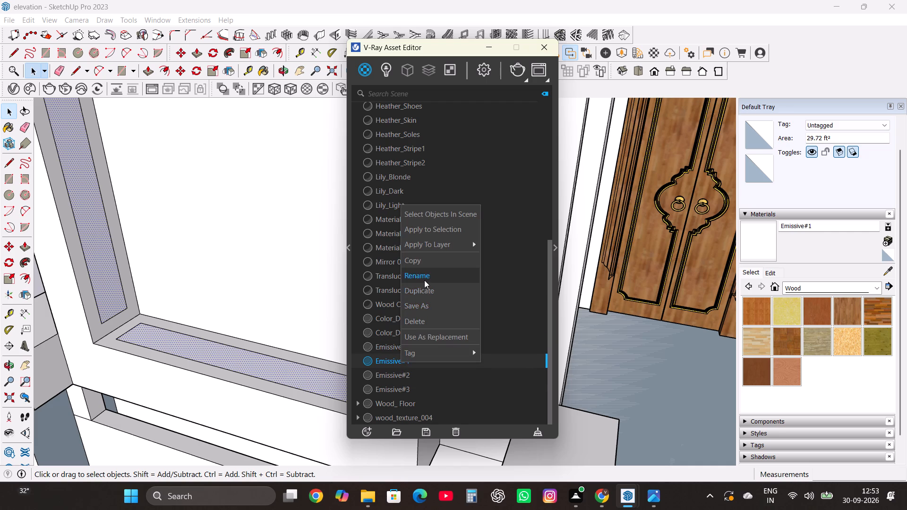
left_click(424, 280)
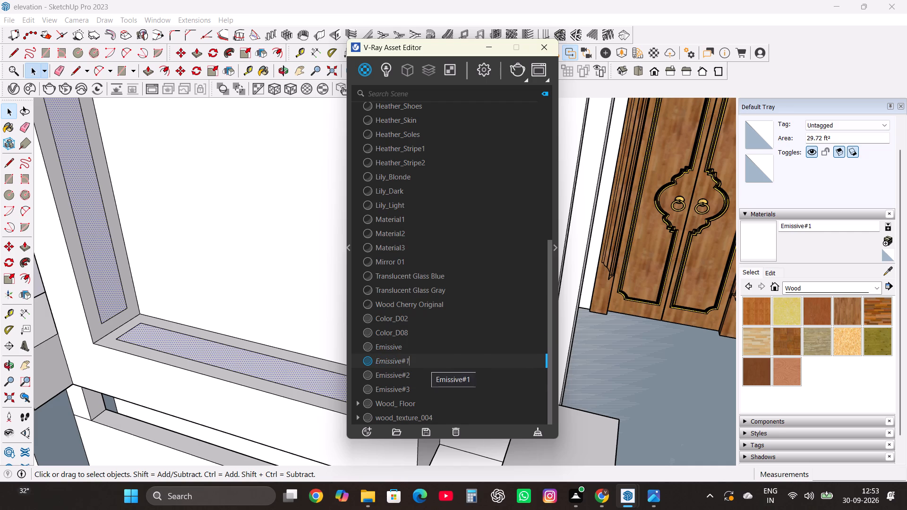
key("BackSpace")
key("BackSpace")
key("BackSpace")
key("BackSpace")
key("BackSpace")
key("BackSpace")
key("BackSpace")
key("BackSpace")
key("BackSpace")
key("BackSpace")
key("BackSpace")
type("elevation light")
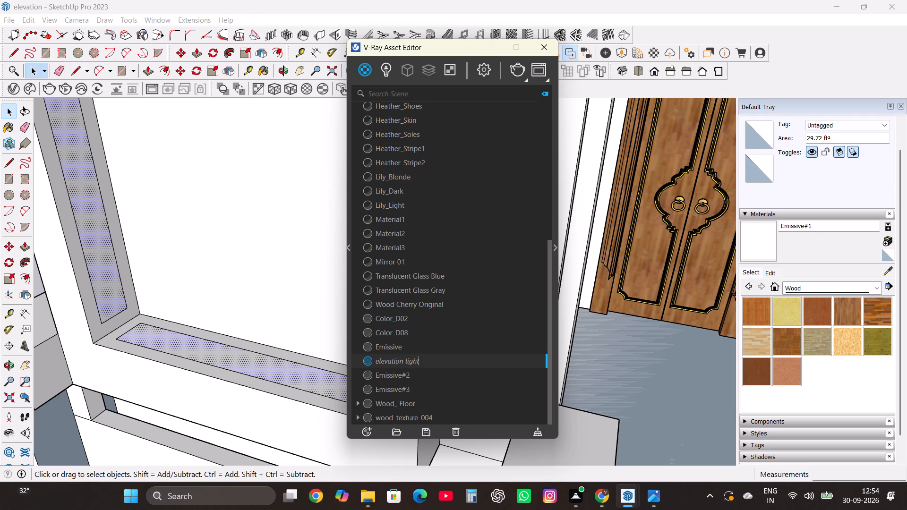
left_click(631, 349)
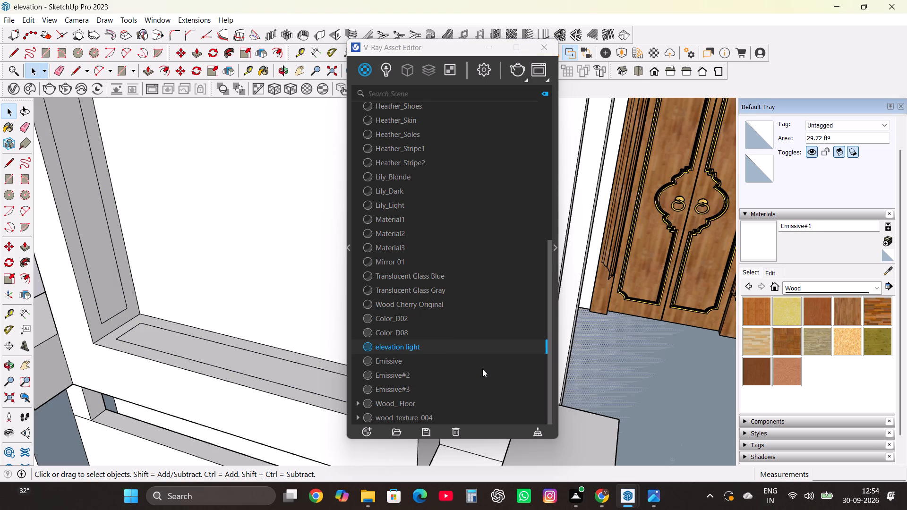
Apply the elevation light material to the current selection in the model.
left_click(444, 348)
right_click(444, 348)
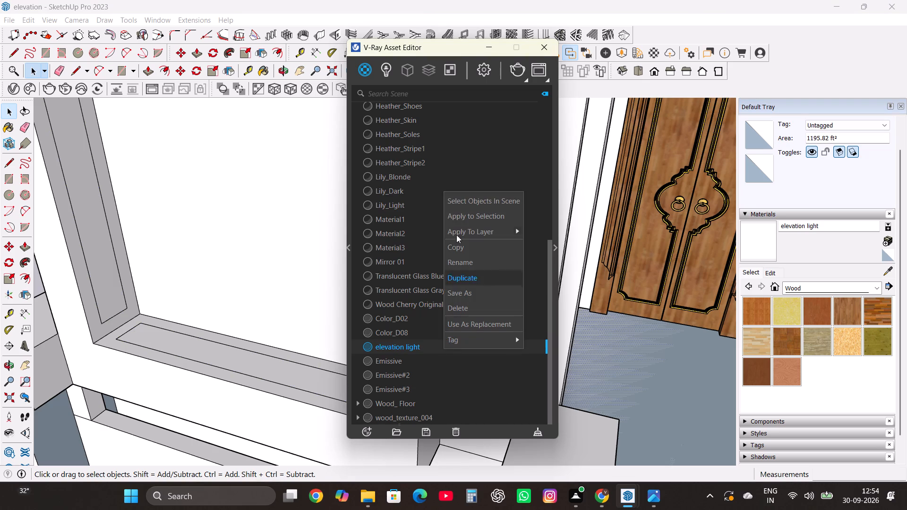
left_click(462, 221)
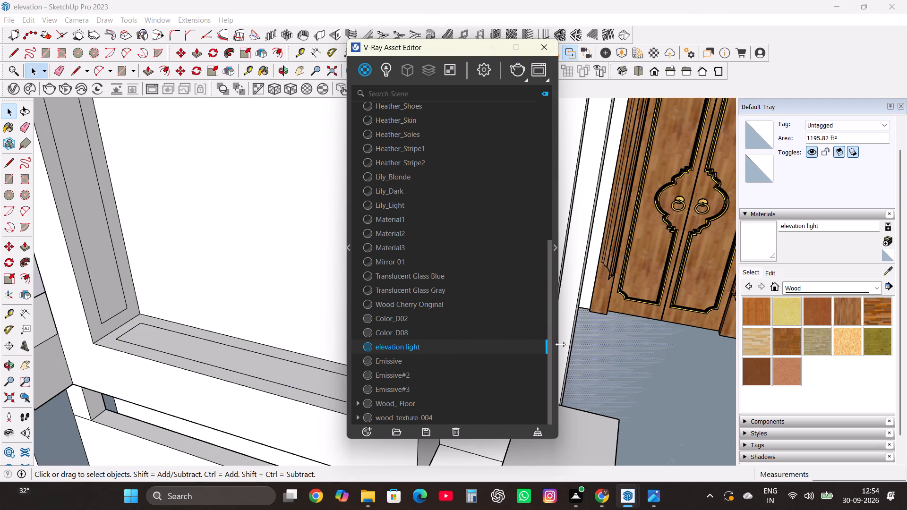
Set the emissive colour of elevation light to the saved warm yellow swatch (R 0.968, G 0.782, B 0.294).
left_click(554, 250)
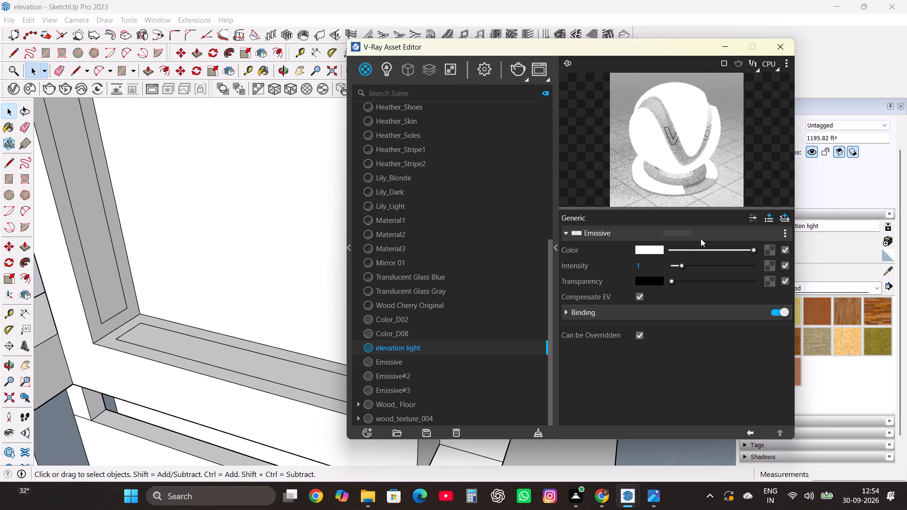
left_click(654, 246)
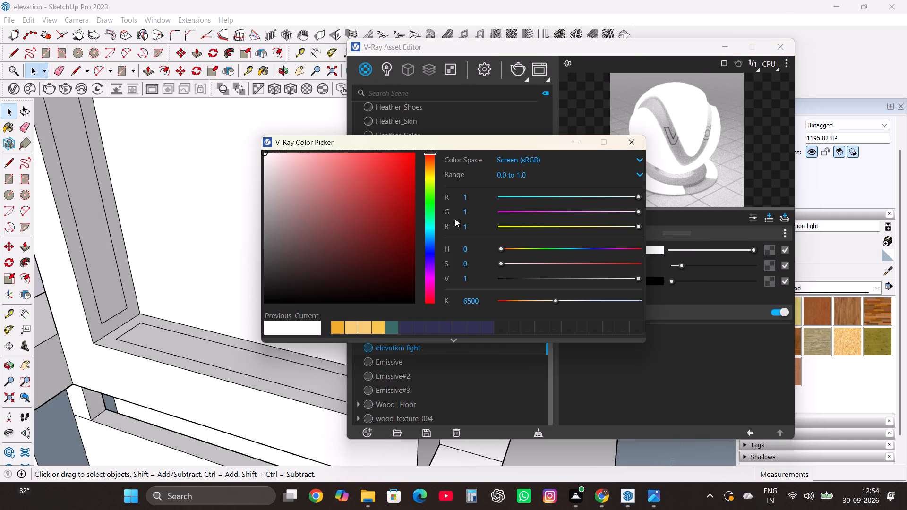
left_click_drag(428, 152, 431, 172)
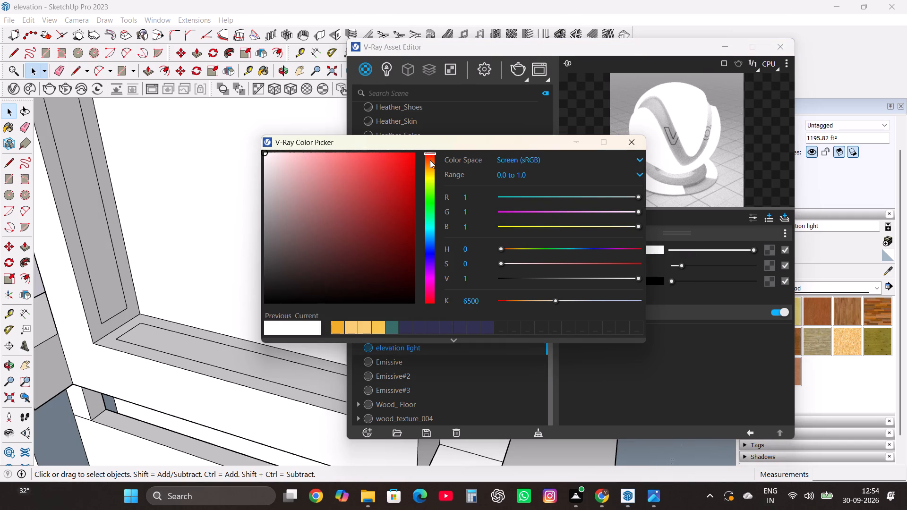
left_click(428, 167)
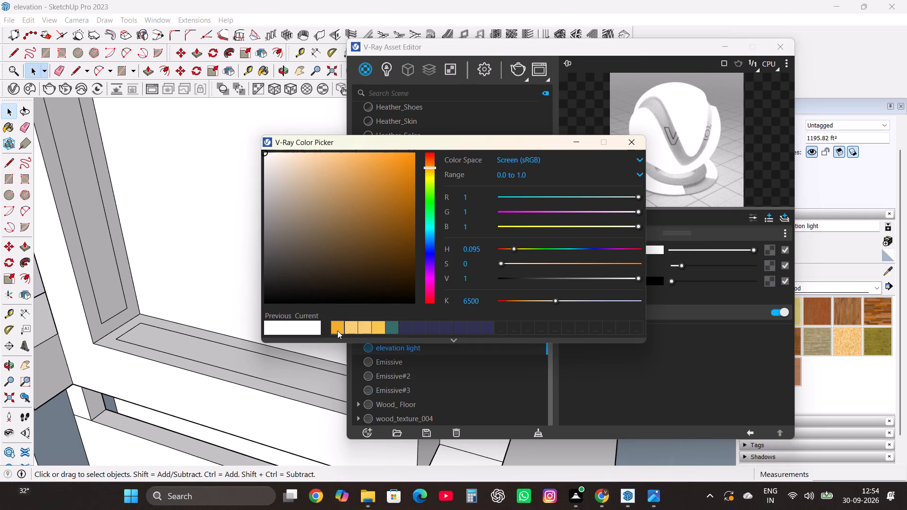
left_click(337, 331)
left_click(354, 329)
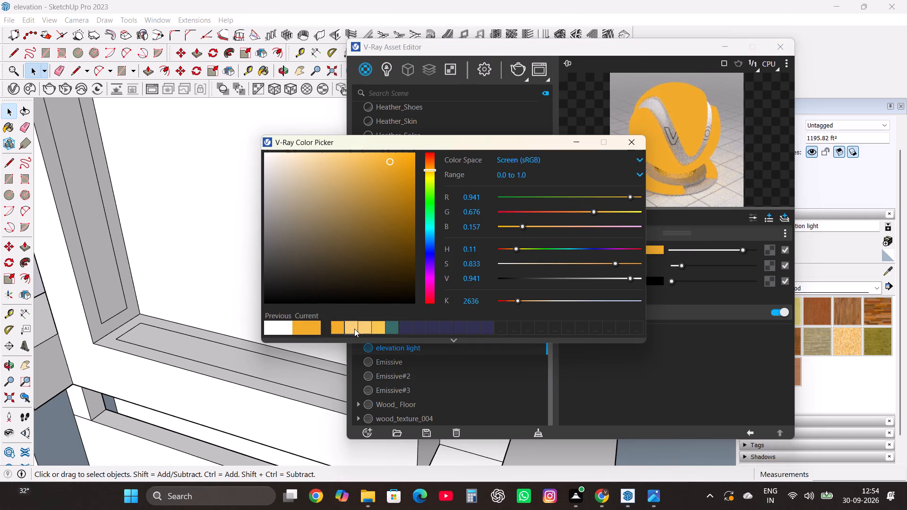
left_click(363, 329)
left_click(376, 330)
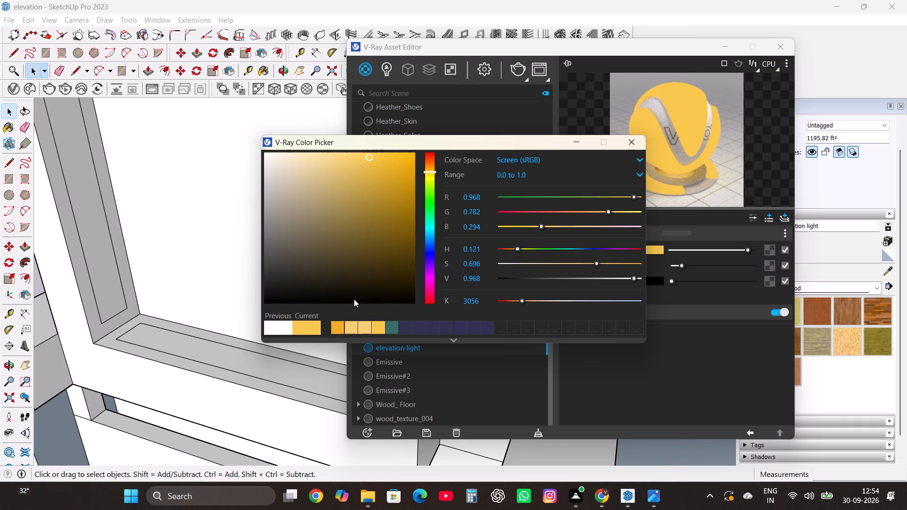
right_click(376, 246)
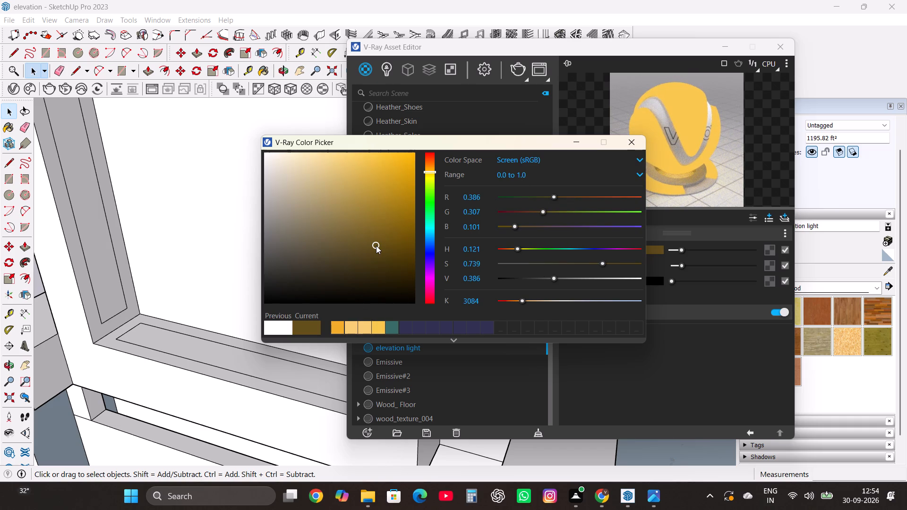
left_click(380, 327)
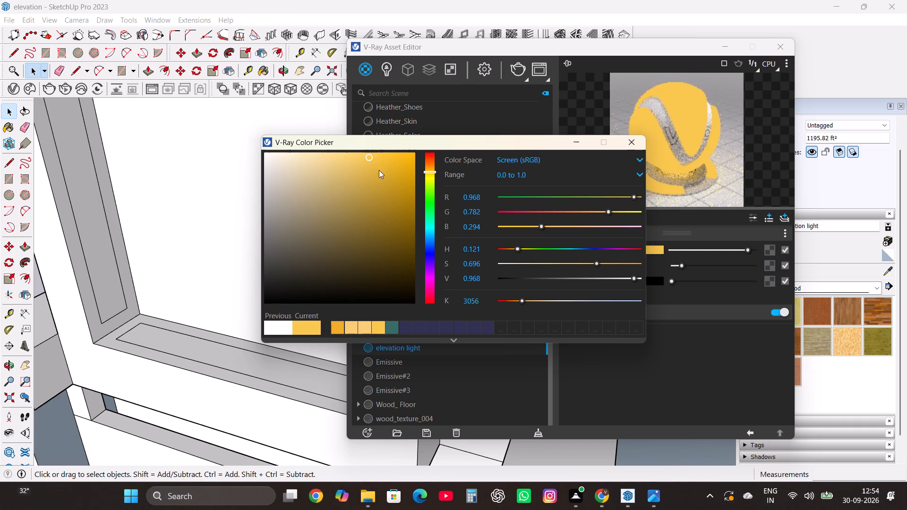
left_click(570, 136)
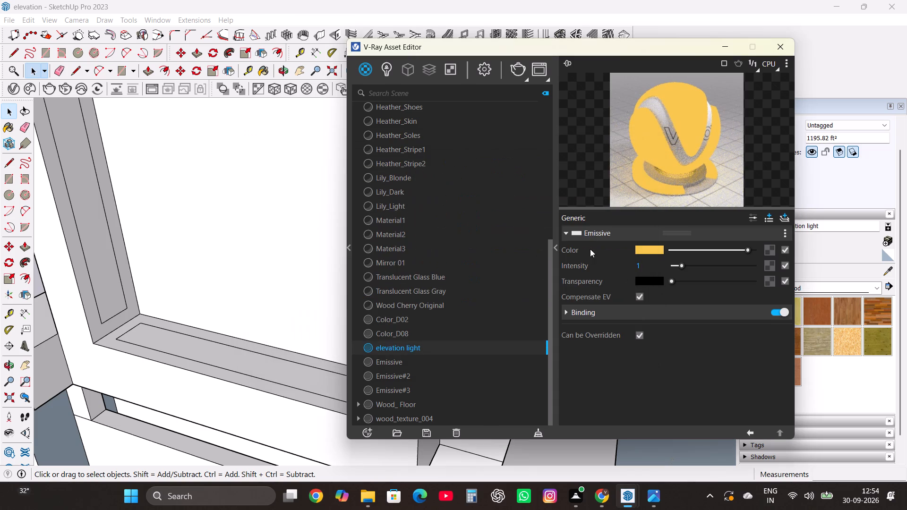
Apply the recoloured elevation light material to the current selection again.
right_click(512, 348)
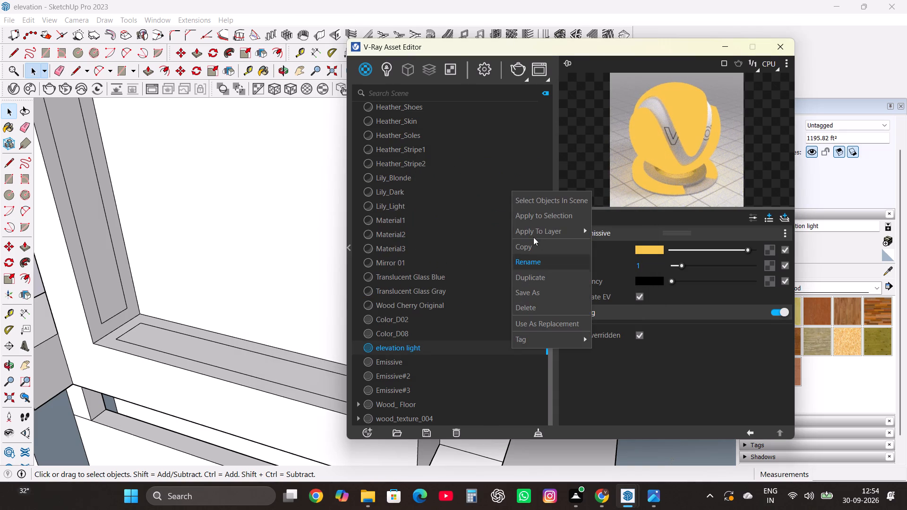
left_click(535, 214)
Apply the elevation light material to the inset strip on the bottom of the front tower's recess.
left_click(285, 369)
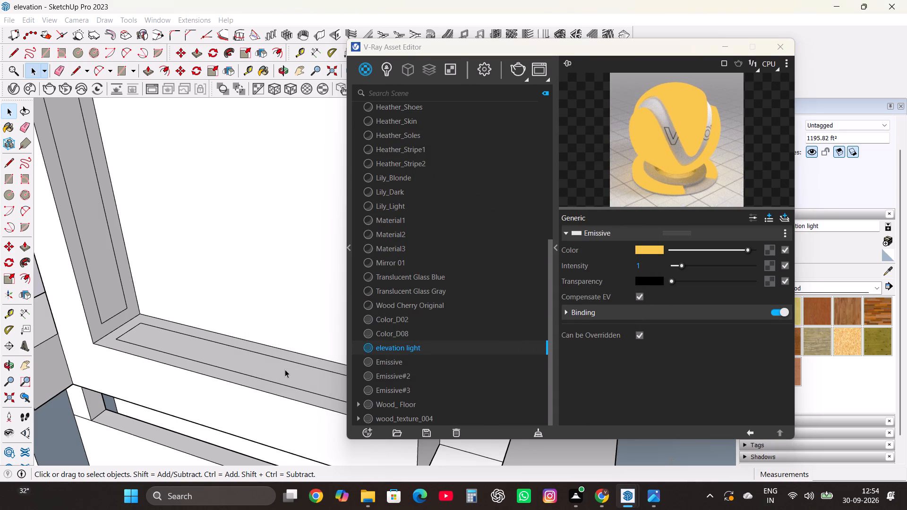
left_click(776, 40)
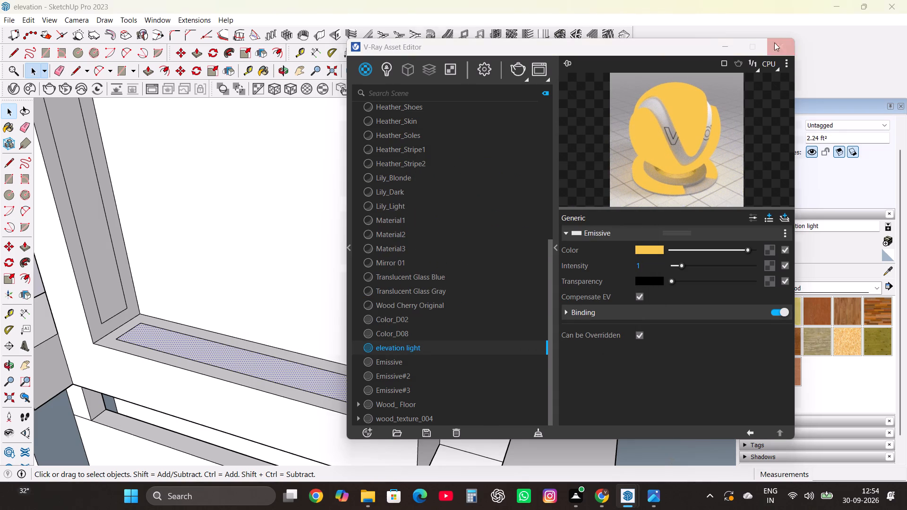
scroll(505, 236, "down", 4)
scroll(335, 331, "up", 2)
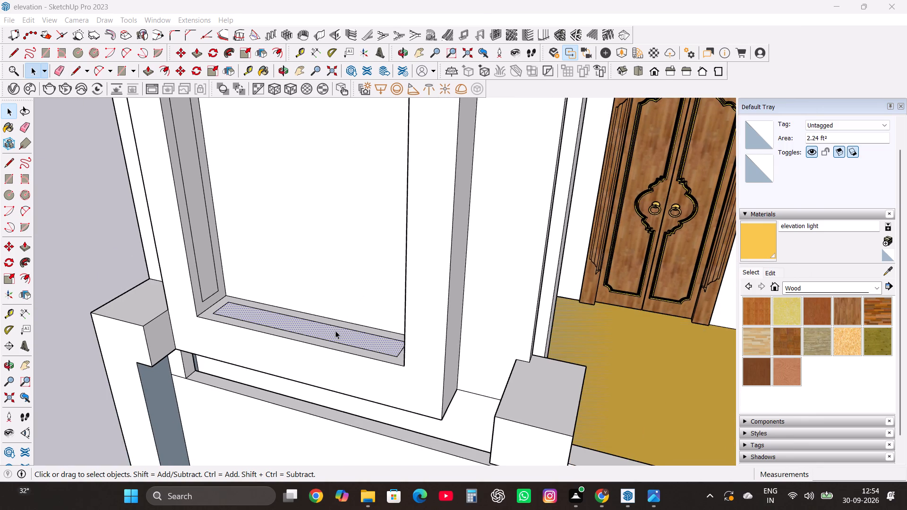
left_click(335, 331)
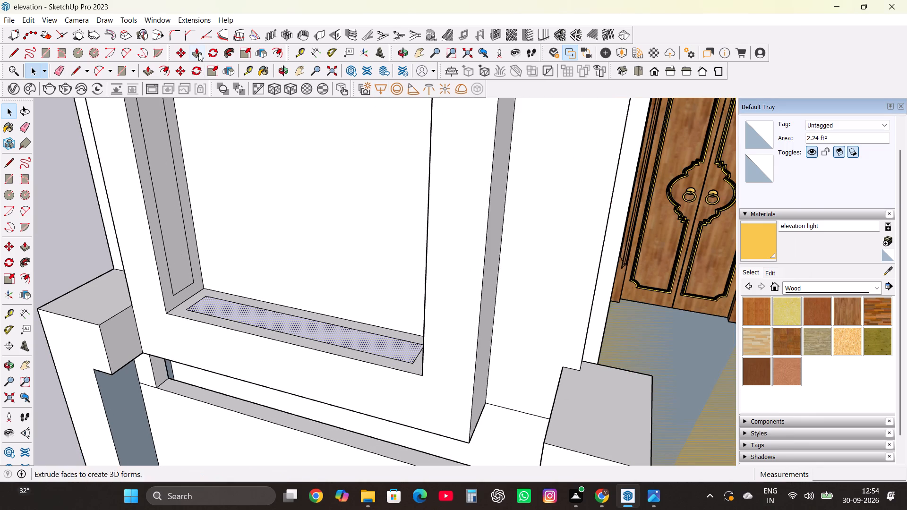
left_click(9, 90)
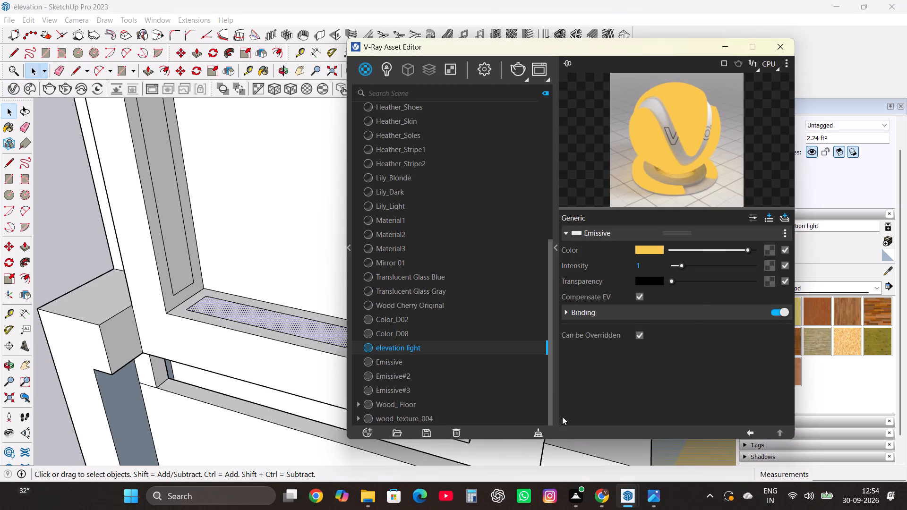
right_click(512, 348)
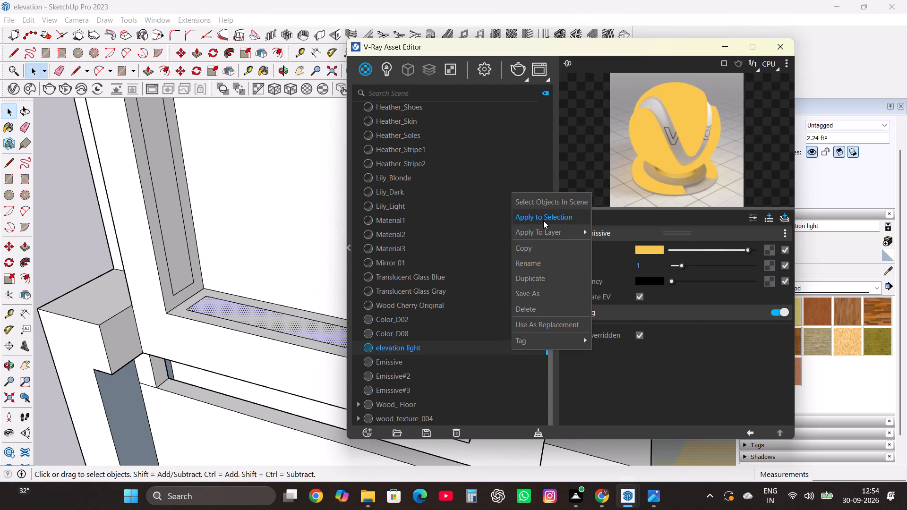
left_click(543, 220)
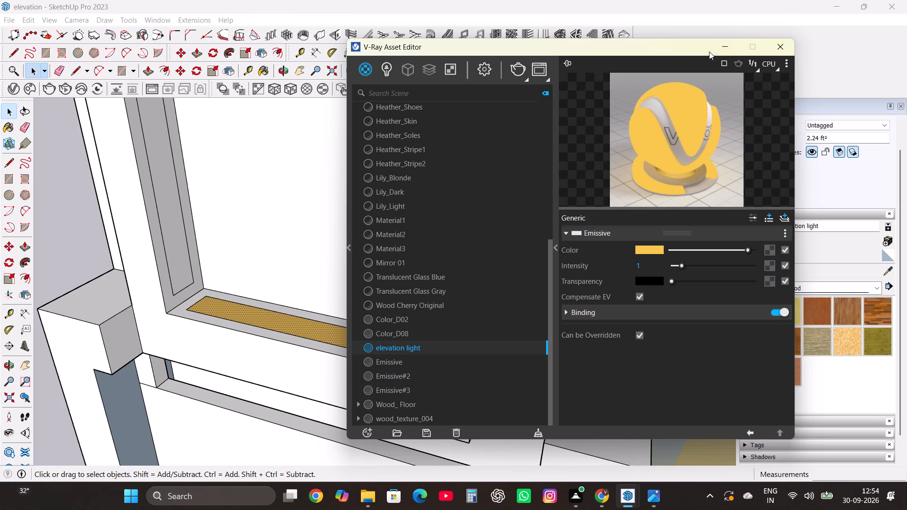
Apply the elevation light material to the inset strip on the recess's right-hand side.
left_click(173, 205)
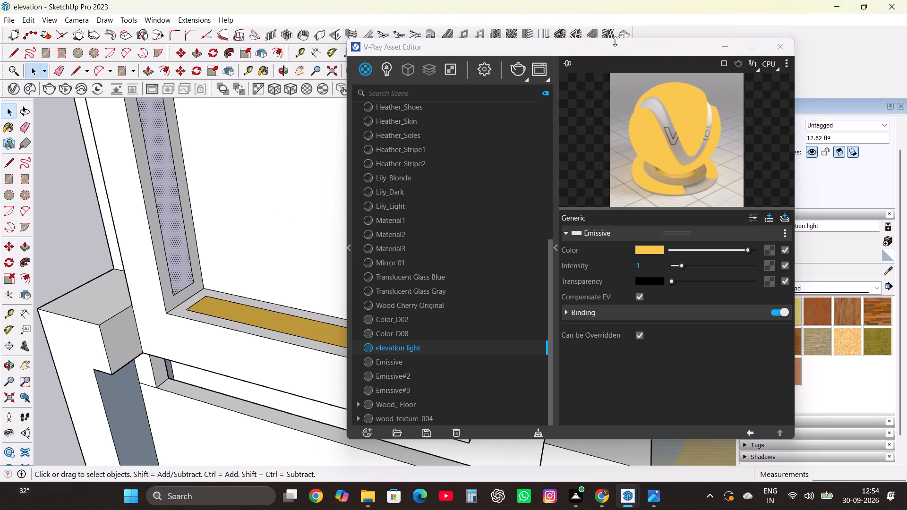
left_click_drag(615, 47, 142, 273)
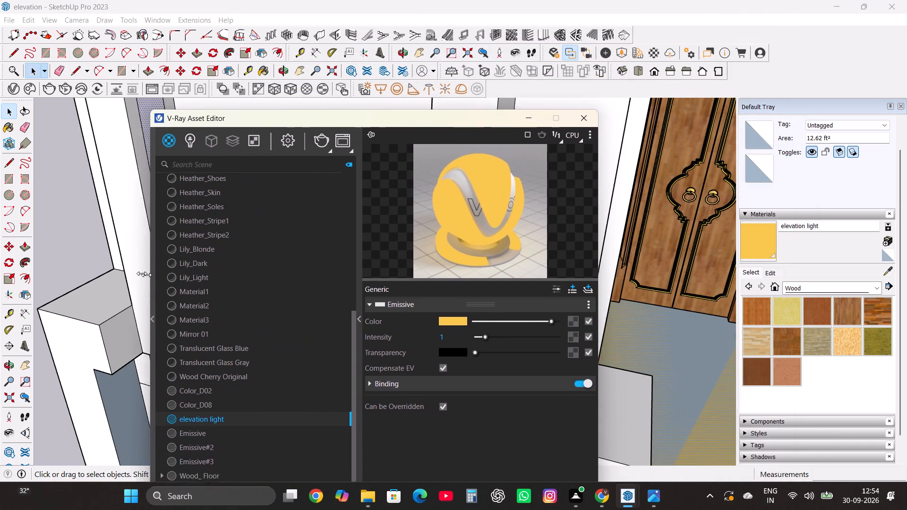
left_click_drag(142, 273, 419, 140)
scroll(264, 248, "down", 3)
middle_click_drag(251, 276, 513, 280)
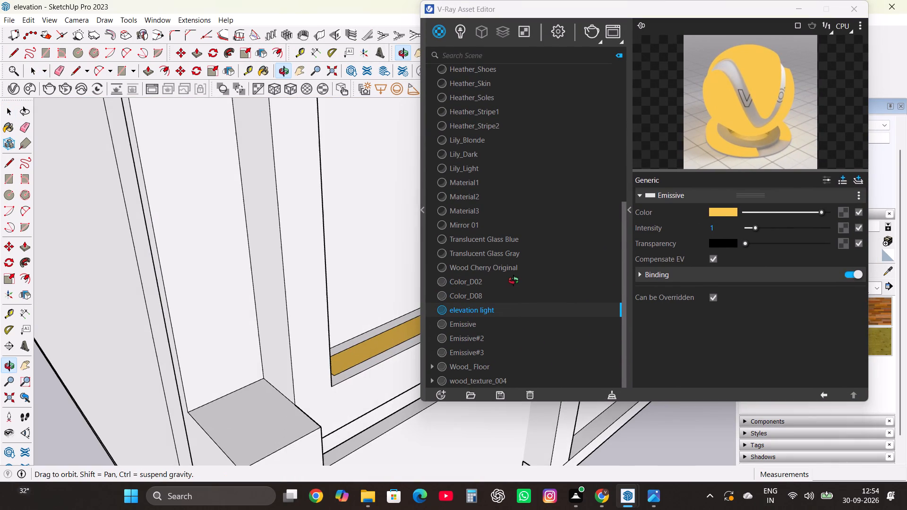
middle_click_drag(513, 280, 439, 324)
scroll(315, 305, "down", 11)
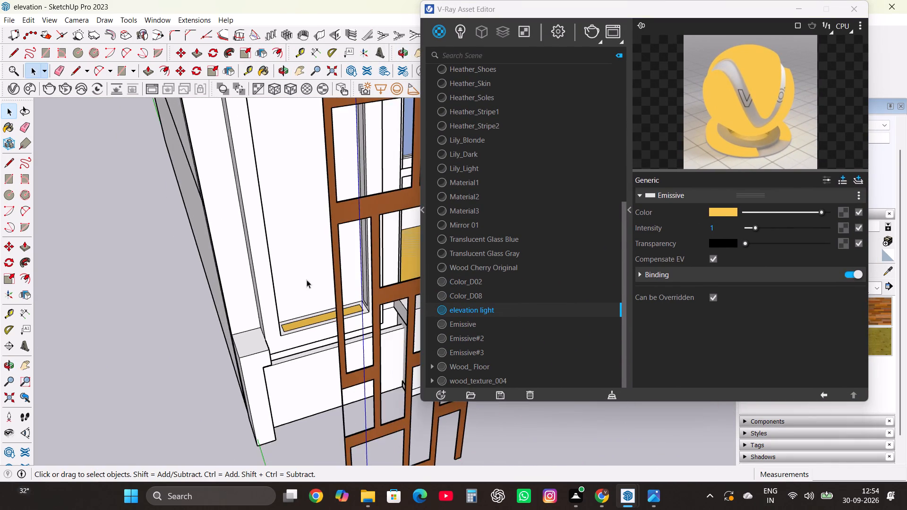
scroll(340, 267, "up", 15)
left_click(355, 255)
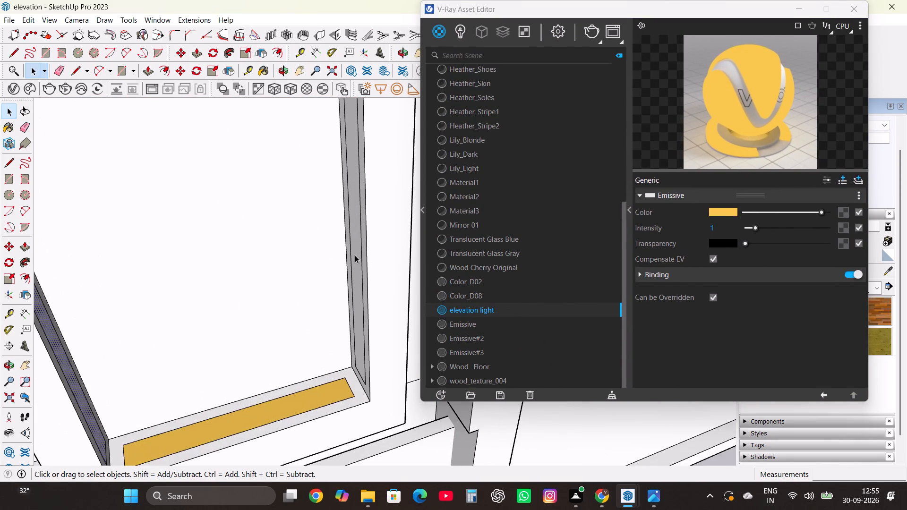
right_click(355, 255)
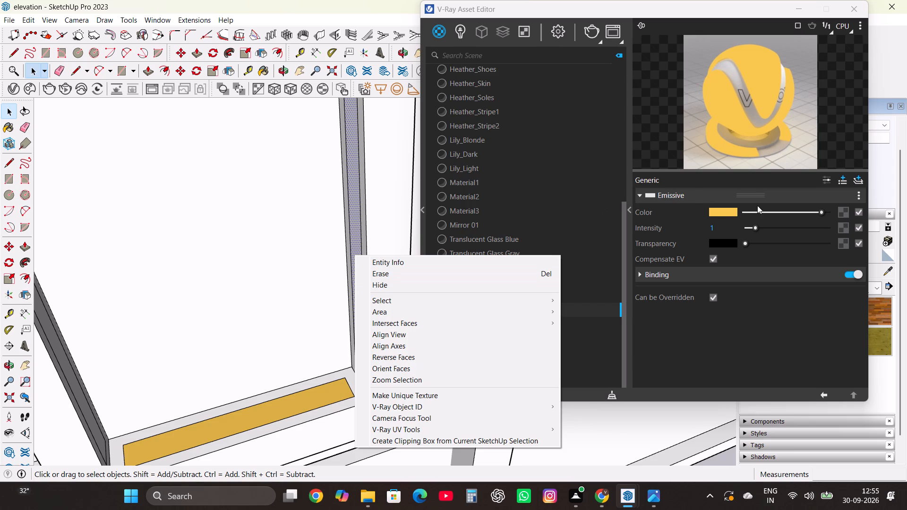
left_click(580, 299)
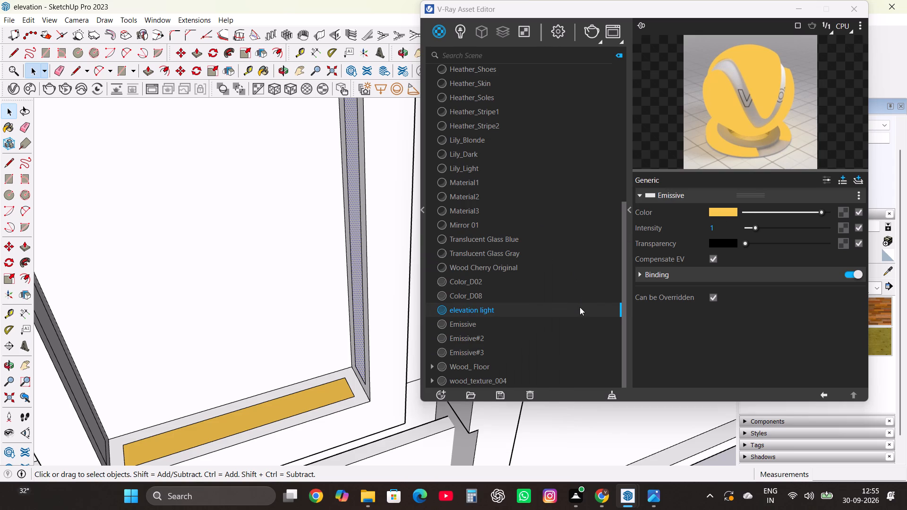
right_click(579, 313)
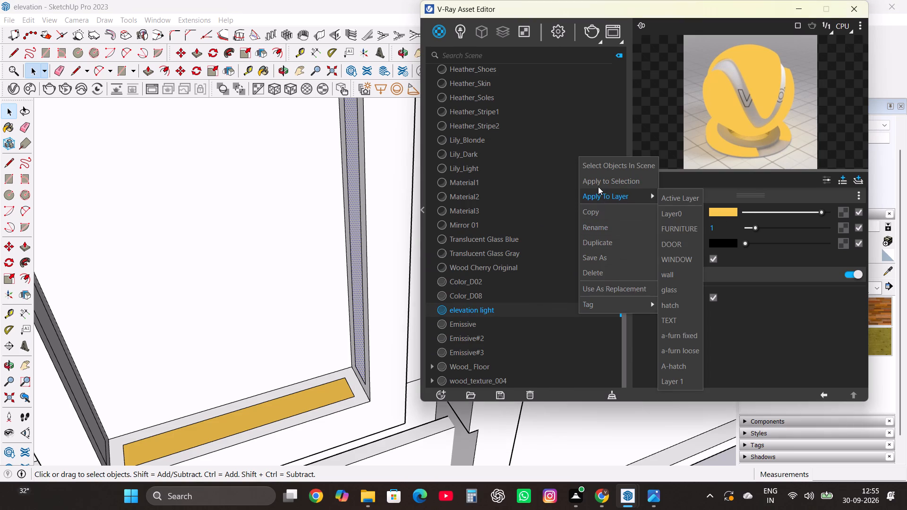
left_click(598, 187)
scroll(345, 344, "down", 3)
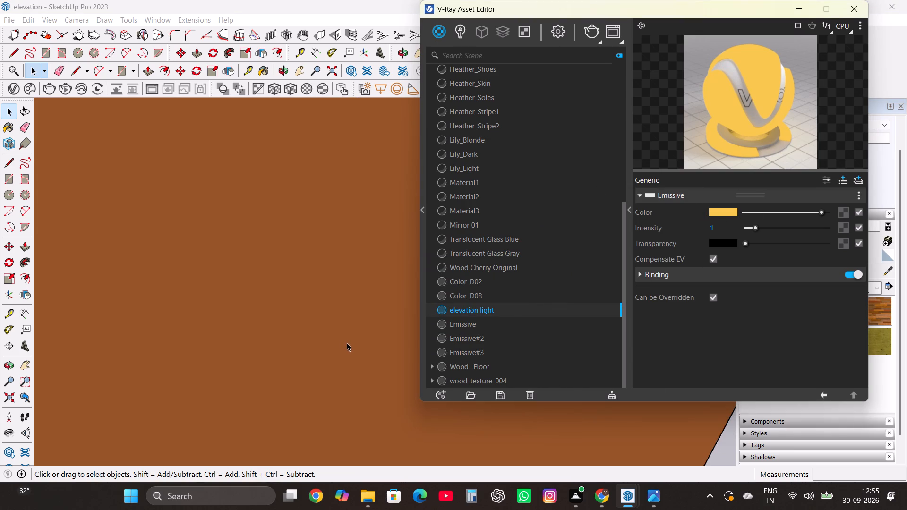
key("x")
key("x")
key("x")
key("x")
left_click(847, 8)
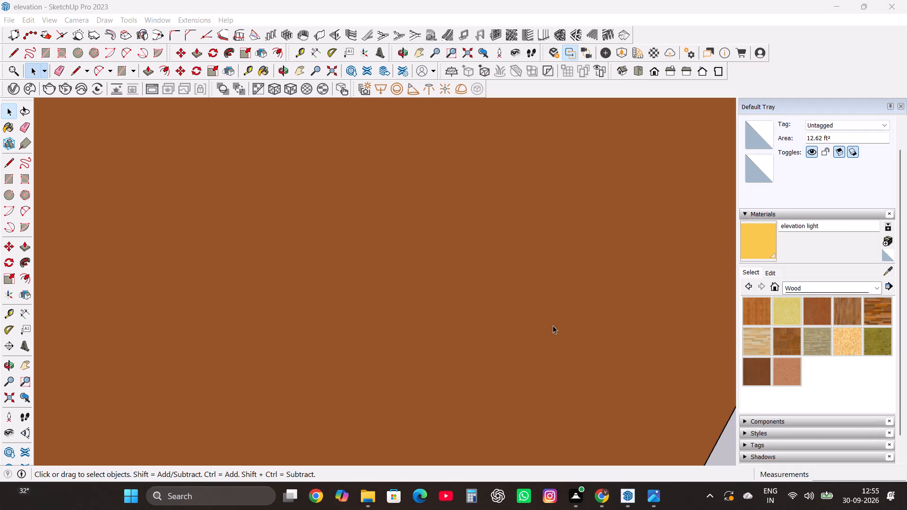
Apply the elevation light material to the inset strip on the recess's left-hand side.
scroll(551, 327, "down", 20)
scroll(551, 327, "down", 15)
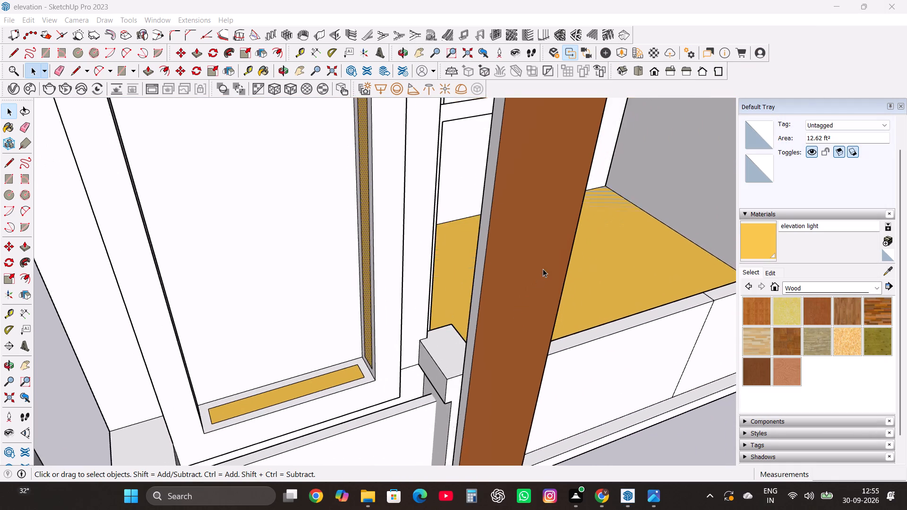
scroll(543, 269, "down", 20)
scroll(479, 292, "down", 14)
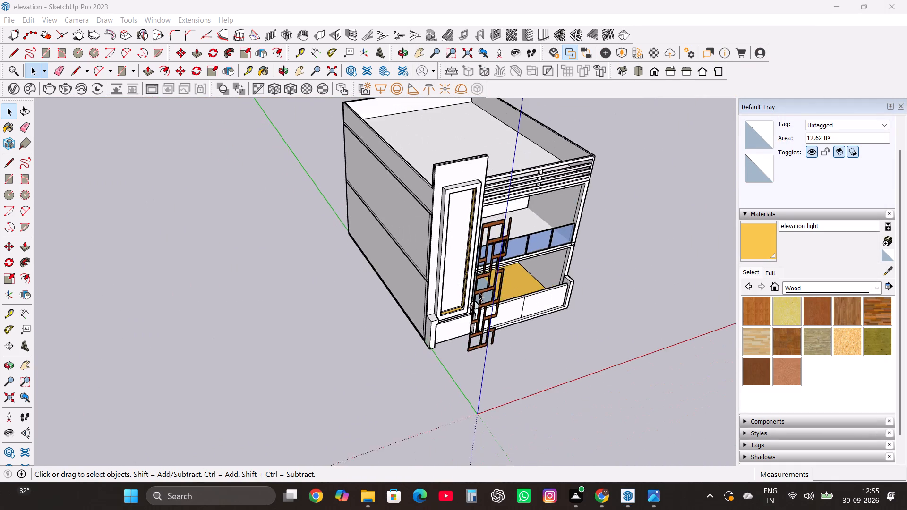
scroll(479, 292, "down", 2)
middle_click_drag(458, 289, 451, 106)
scroll(463, 154, "up", 6)
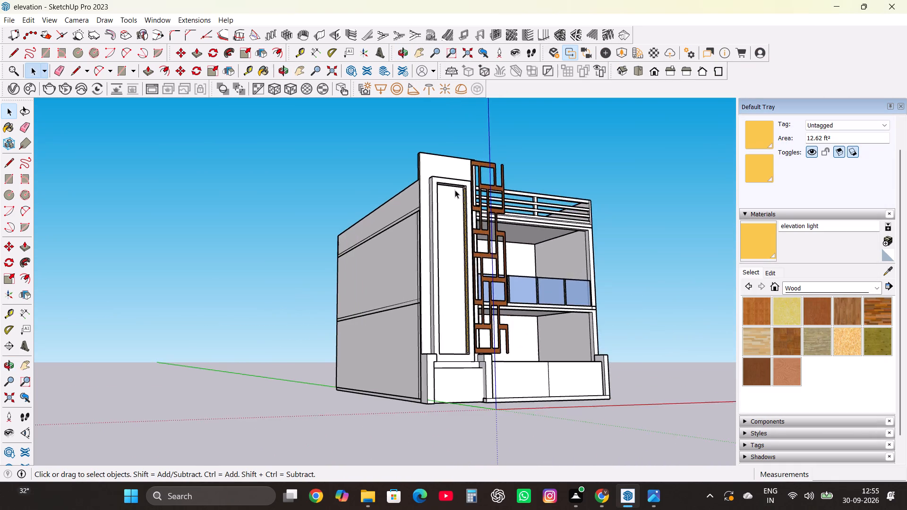
scroll(455, 190, "up", 20)
scroll(455, 190, "up", 4)
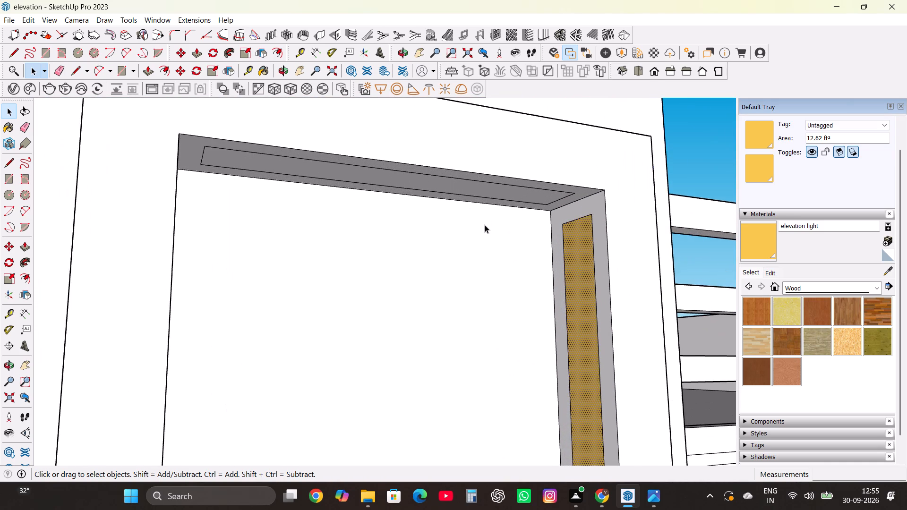
middle_click_drag(485, 225, 365, 188)
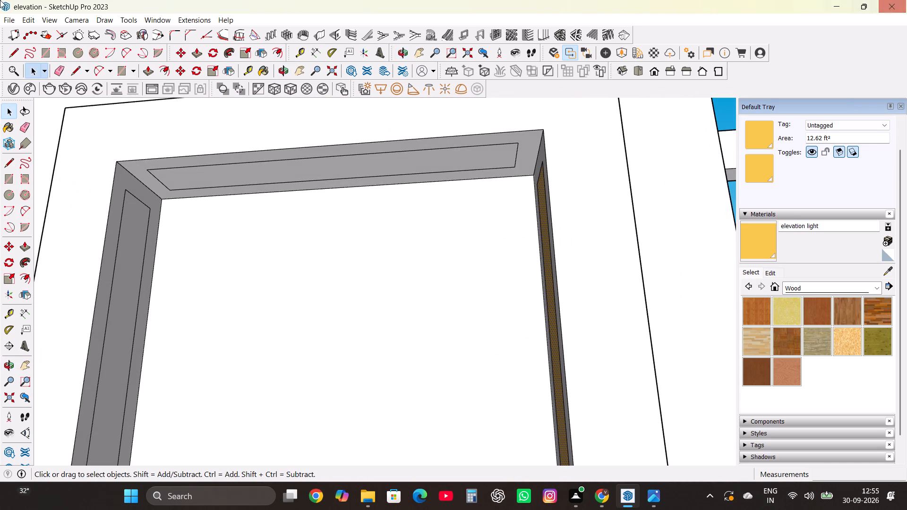
left_click(132, 262)
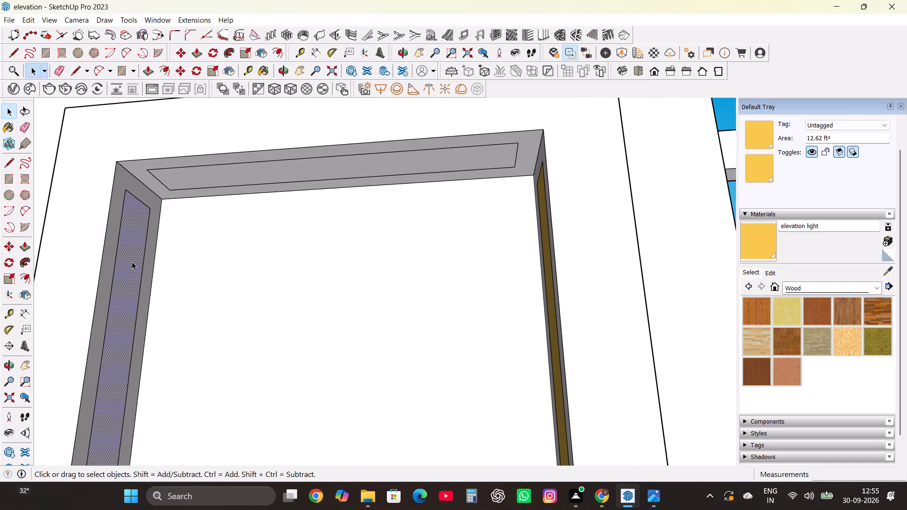
left_click(13, 91)
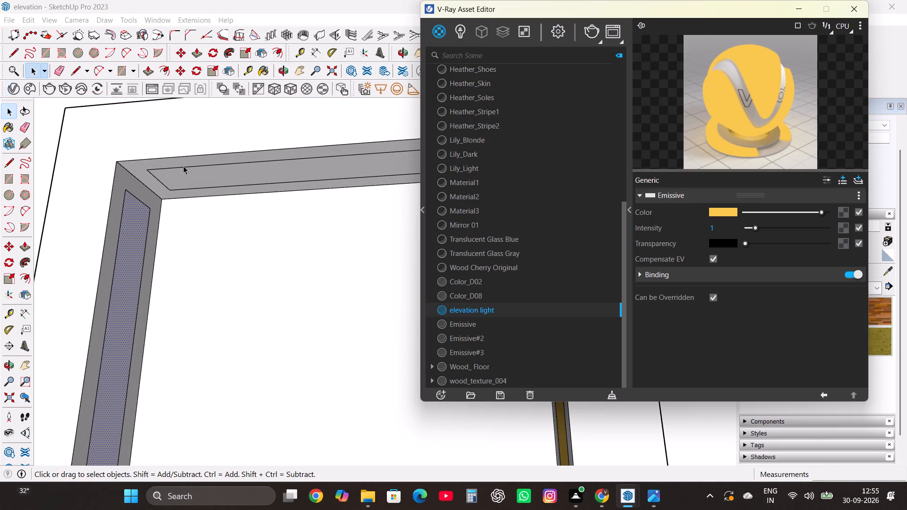
right_click(482, 313)
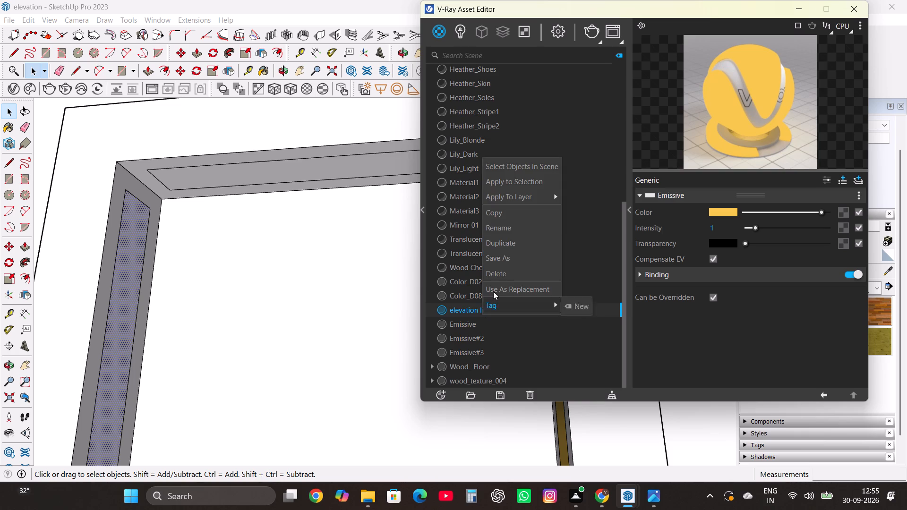
left_click(512, 186)
Apply the elevation light material to the inset strip along the top of the recess.
left_click(286, 161)
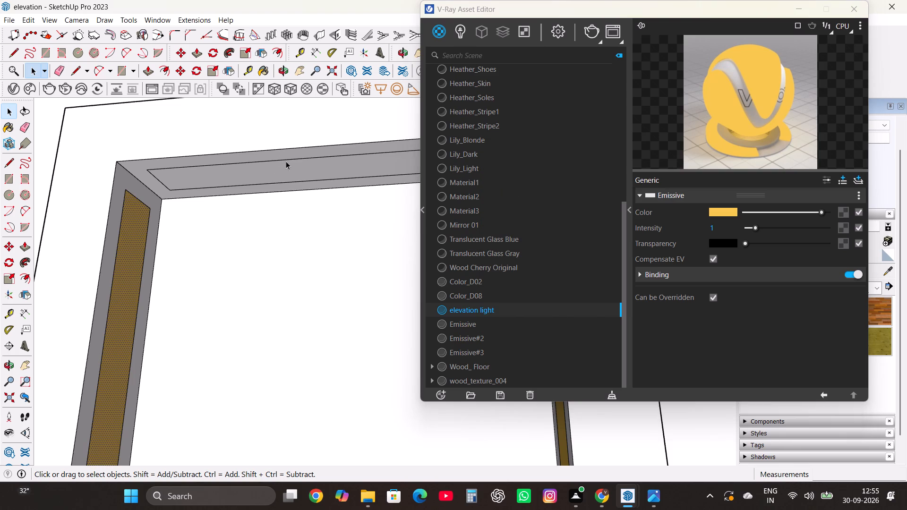
left_click(291, 169)
right_click(291, 169)
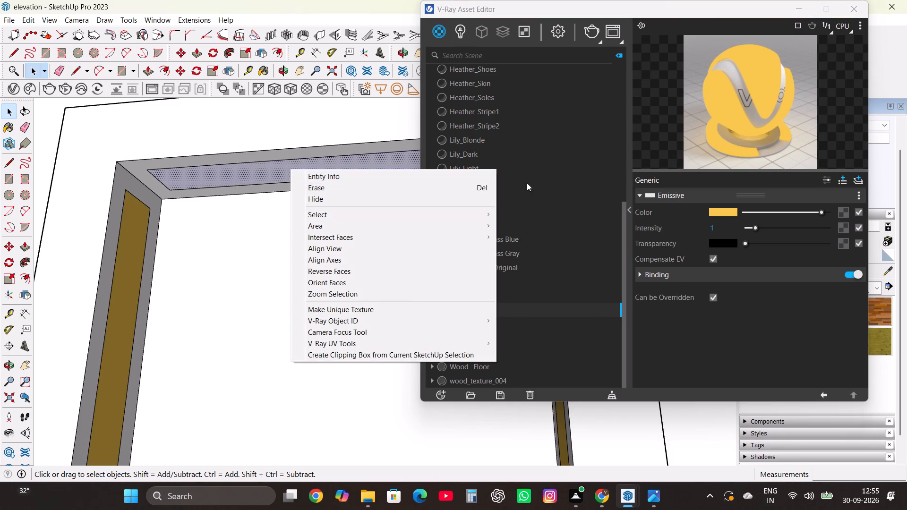
left_click(542, 310)
right_click(542, 310)
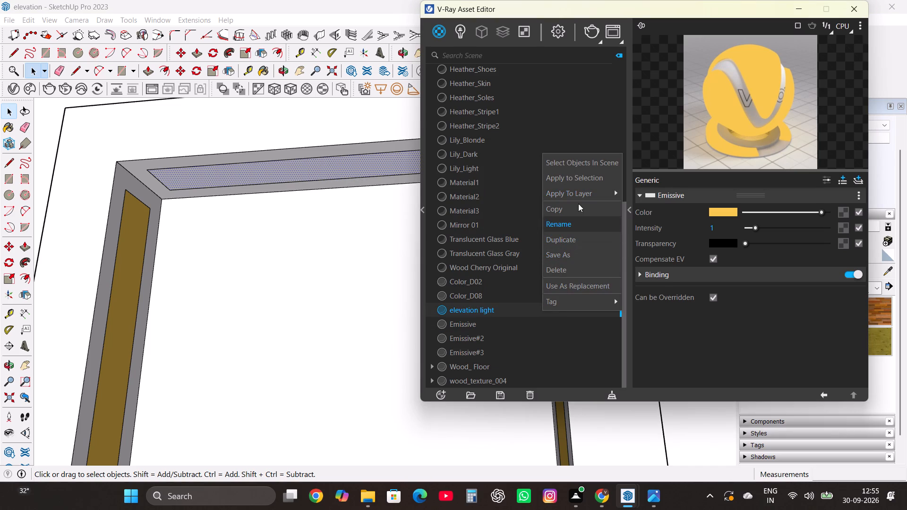
left_click(580, 175)
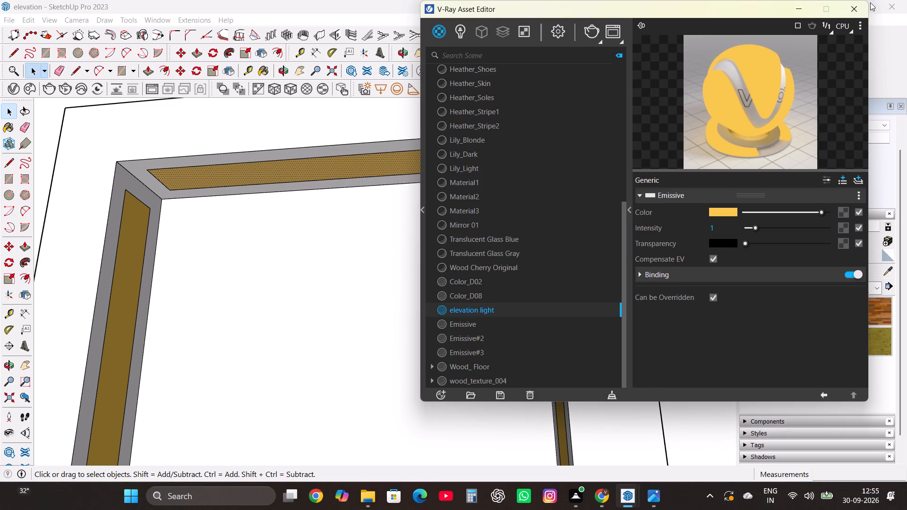
left_click(856, 12)
Thicken the lattice panel by pulling out its rear face with Push/Pull inside the panel's group.
scroll(286, 263, "down", 10)
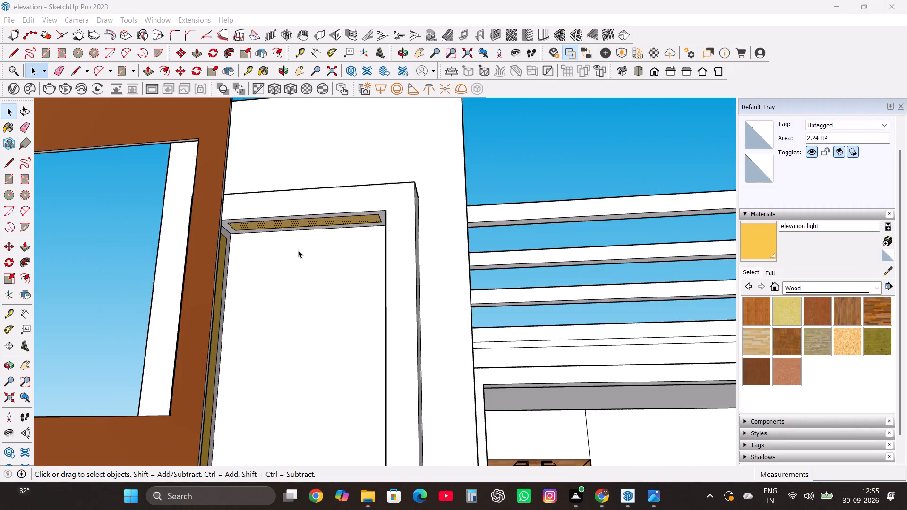
scroll(298, 250, "down", 15)
double_click(416, 171)
middle_click_drag(311, 285, 166, 393)
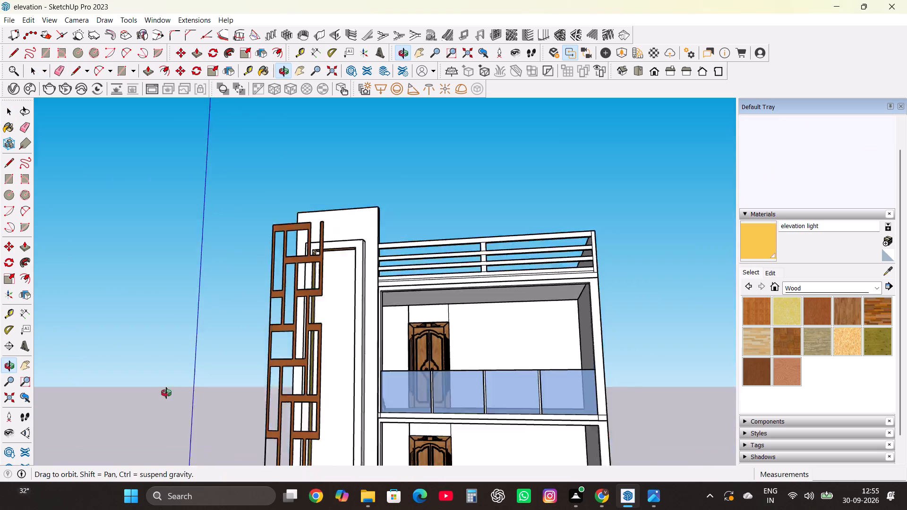
middle_click_drag(166, 393, 91, 417)
scroll(206, 207, "down", 4)
scroll(221, 229, "up", 12)
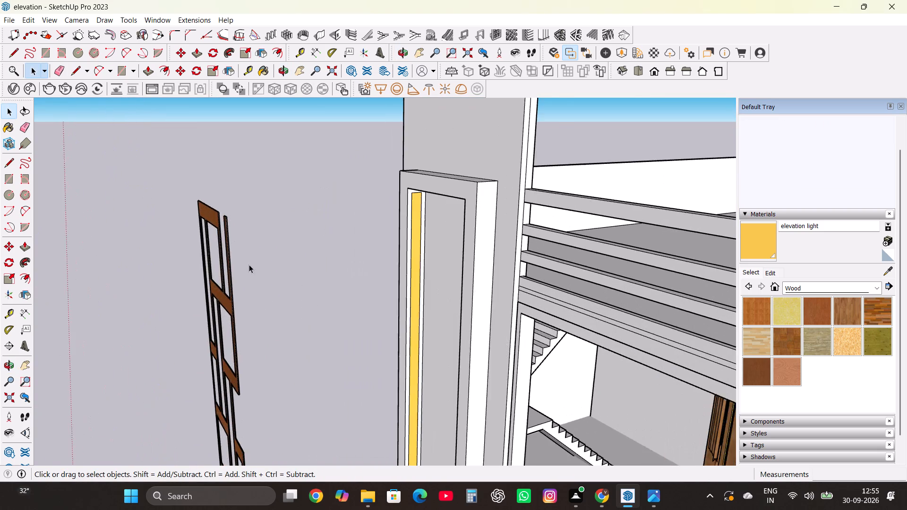
middle_click_drag(248, 264, 179, 286)
scroll(164, 221, "up", 8)
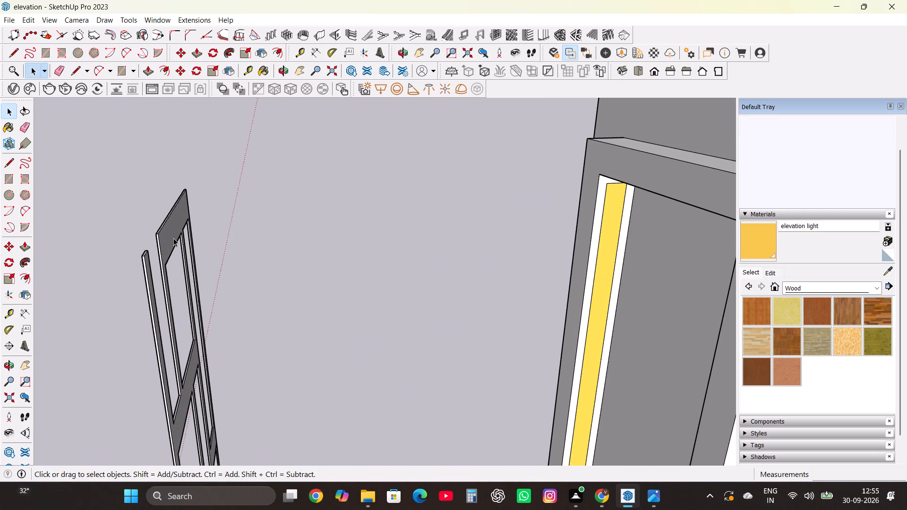
left_click(173, 238)
double_click(173, 238)
scroll(173, 238, "up", 3)
left_click(173, 238)
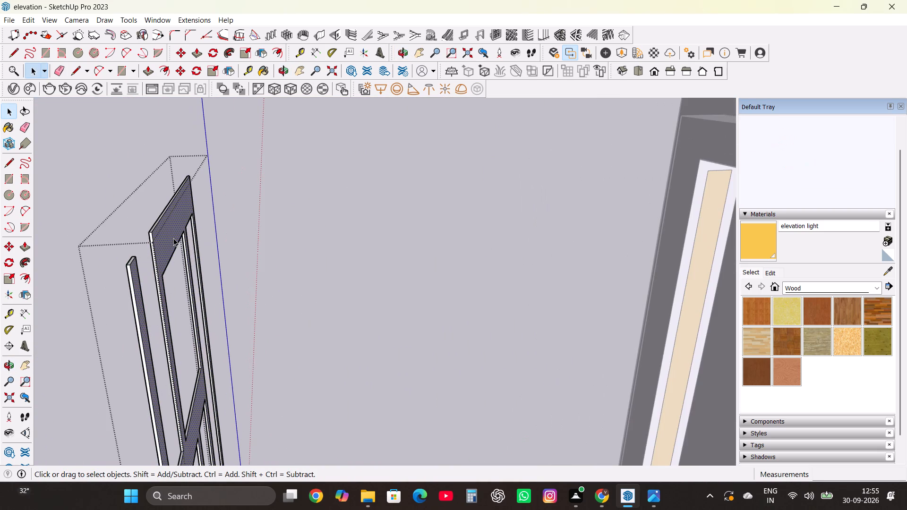
key("p")
left_click_drag(173, 238, 183, 239)
key("space")
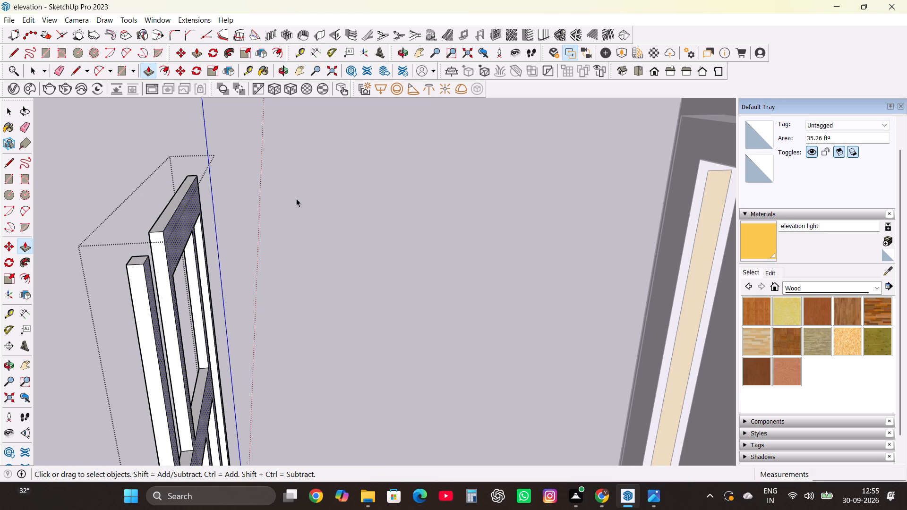
triple_click(313, 195)
Move the lattice panel onto the front tower, snapping its lower-right corner to the recess's lower-right corner.
scroll(345, 164, "down", 15)
scroll(324, 221, "down", 7)
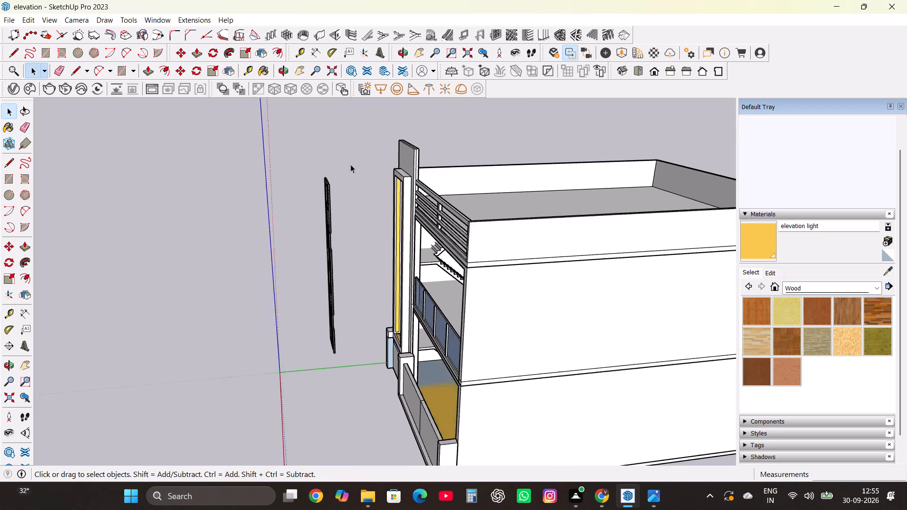
scroll(351, 164, "down", 2)
middle_click_drag(302, 356, 475, 345)
scroll(301, 335, "up", 10)
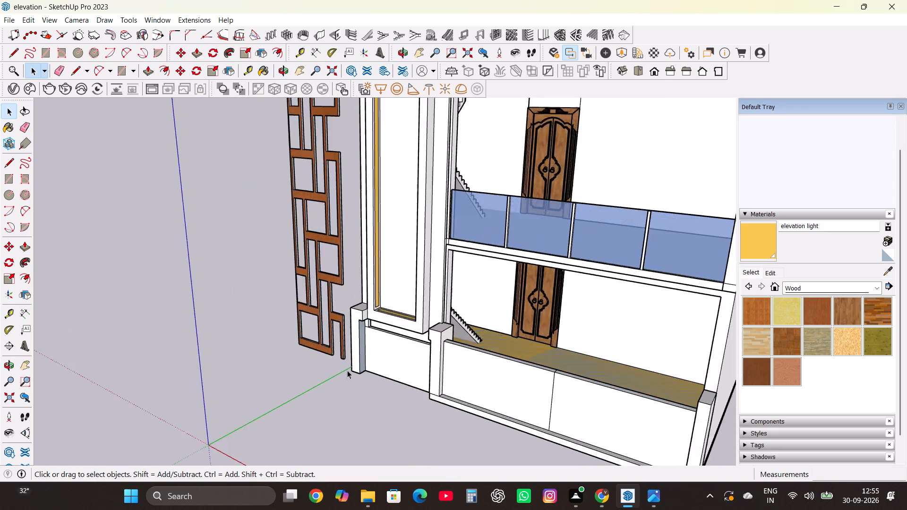
scroll(347, 370, "up", 7)
key("m")
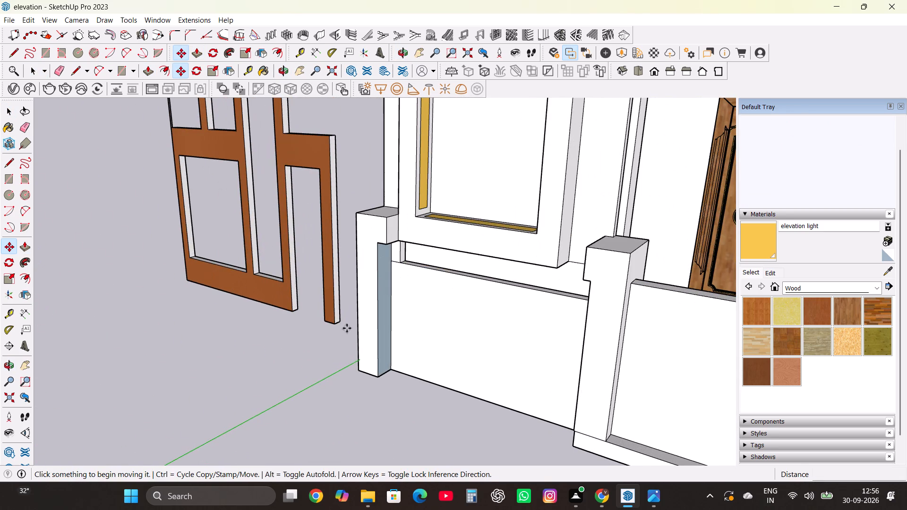
left_click(336, 324)
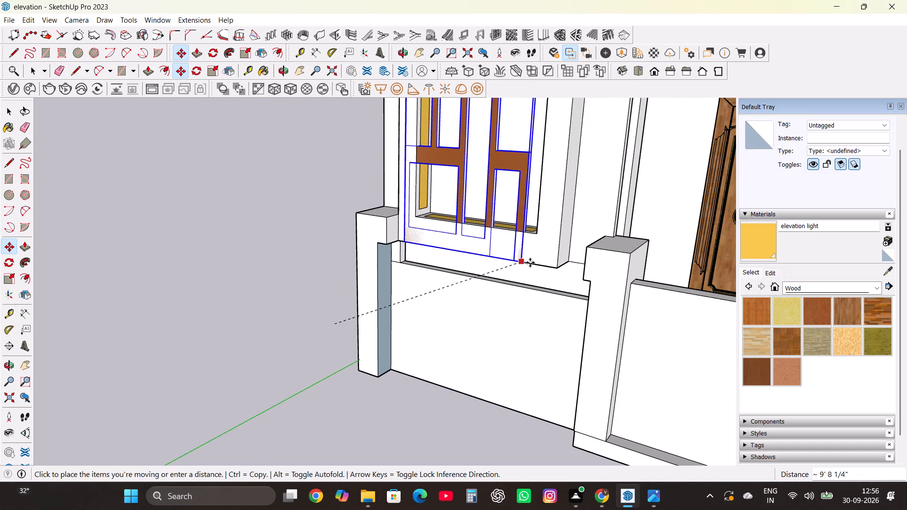
left_click(535, 235)
scroll(383, 325, "down", 9)
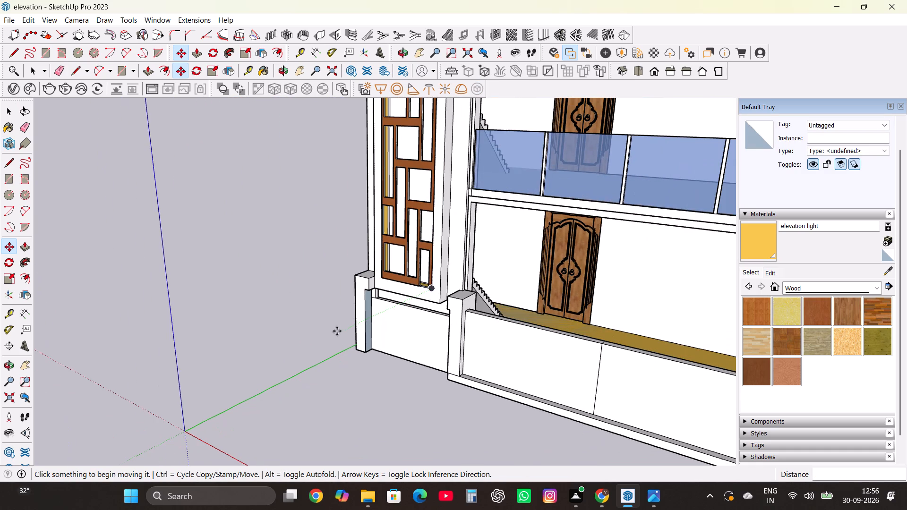
key("space")
double_click(292, 251)
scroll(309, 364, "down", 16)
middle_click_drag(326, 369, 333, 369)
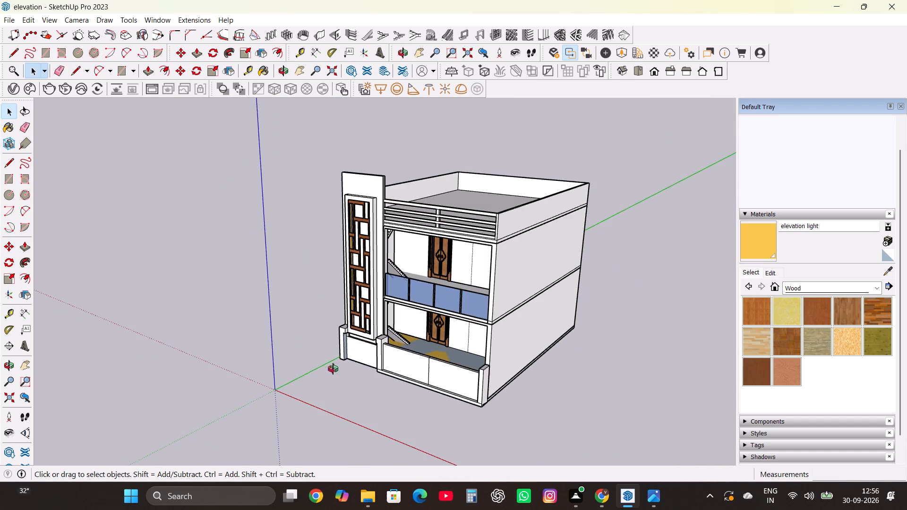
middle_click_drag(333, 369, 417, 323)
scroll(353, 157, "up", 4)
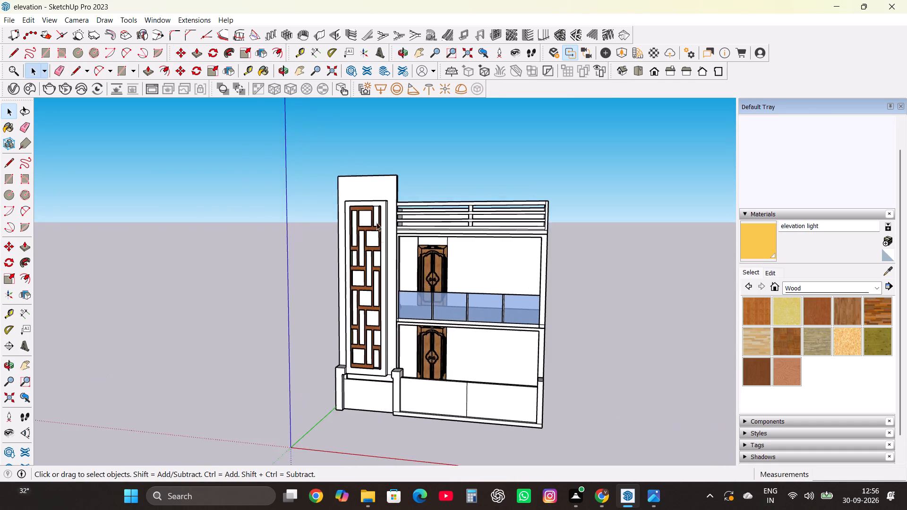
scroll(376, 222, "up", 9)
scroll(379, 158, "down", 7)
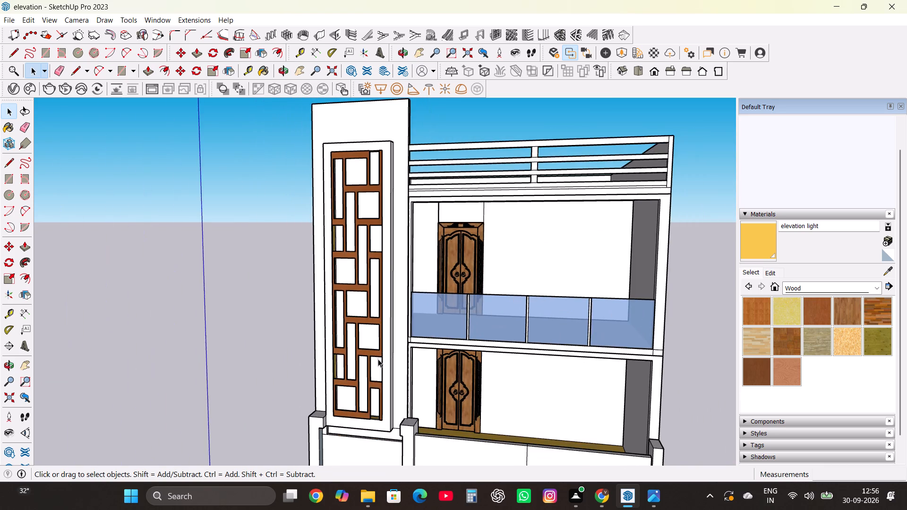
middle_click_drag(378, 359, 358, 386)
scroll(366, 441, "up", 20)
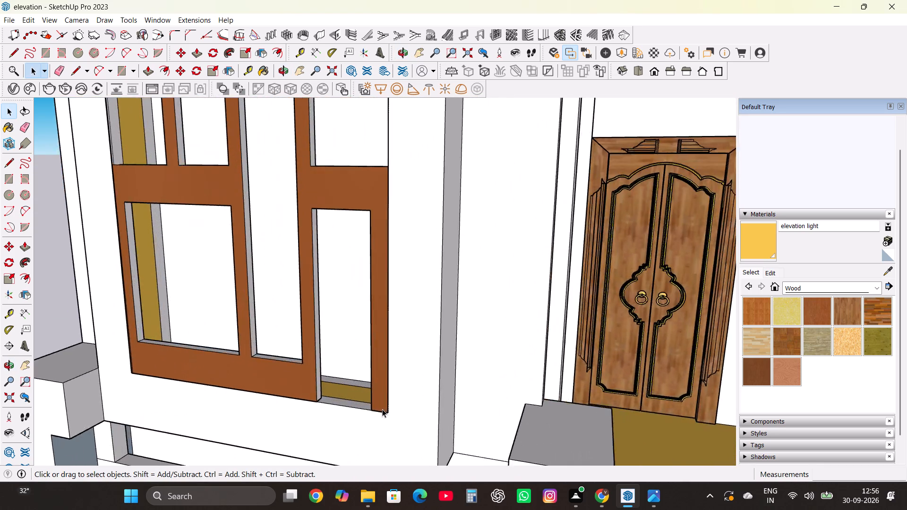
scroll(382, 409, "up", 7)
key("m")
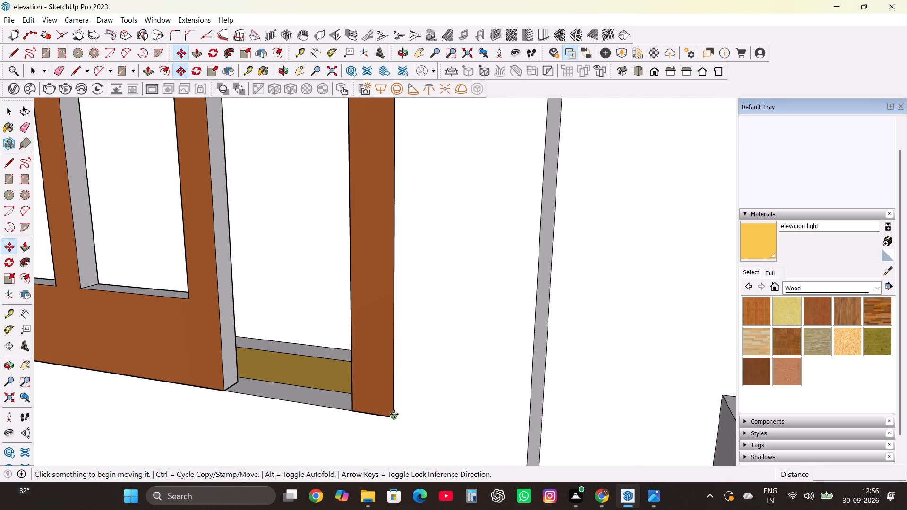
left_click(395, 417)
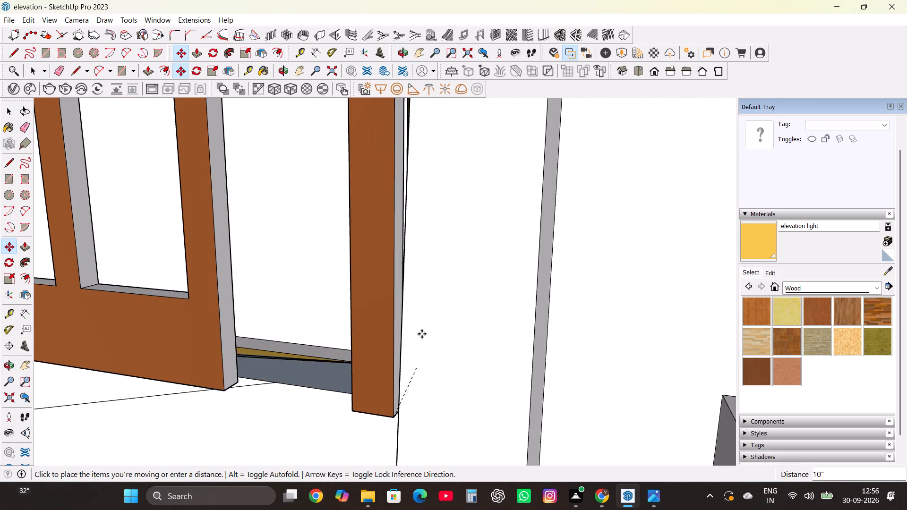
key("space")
Move the lattice panel about 2 5/16" back into the front tower's recess from its lower-right corner.
left_click(378, 397)
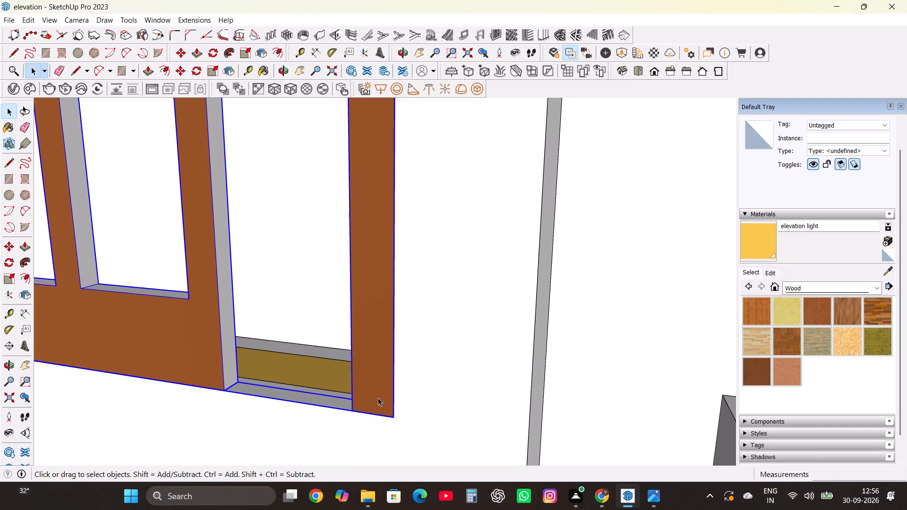
key("m")
left_click(393, 419)
scroll(372, 437, "down", 3)
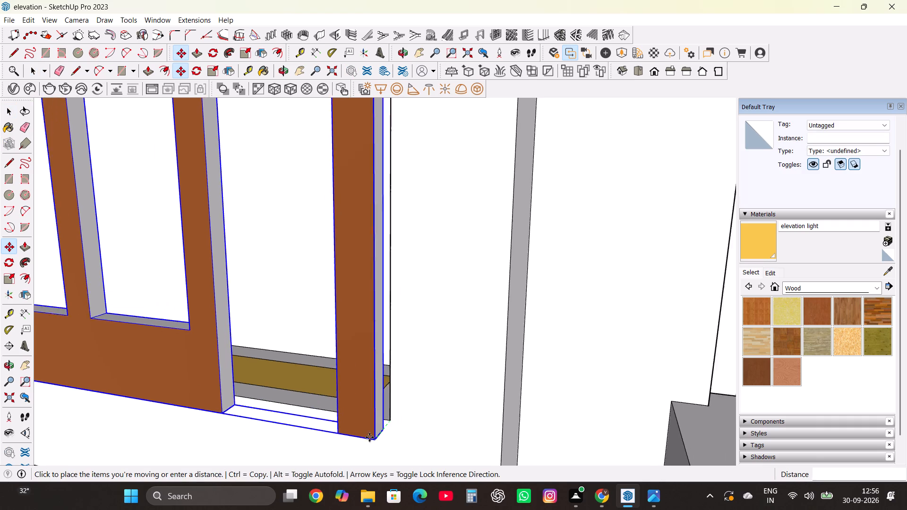
middle_click_drag(333, 439, 489, 470)
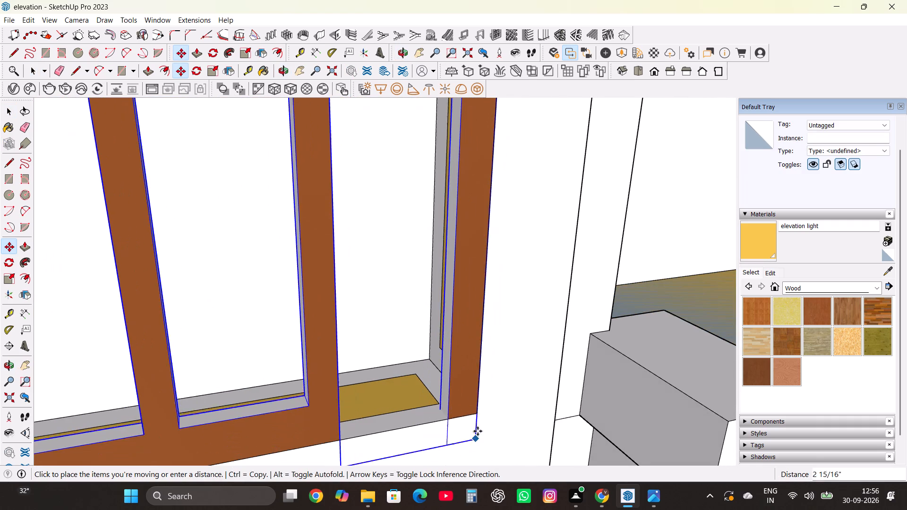
left_click(464, 403)
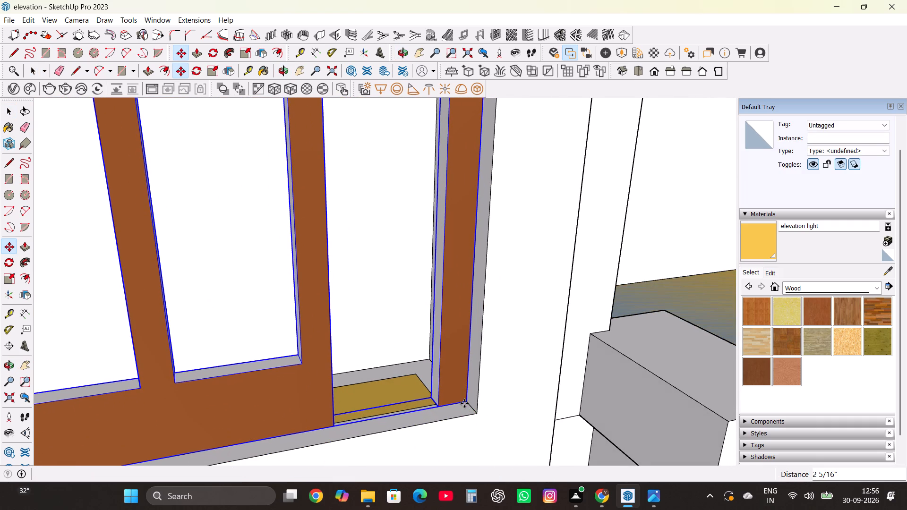
scroll(346, 406, "down", 19)
scroll(359, 394, "down", 3)
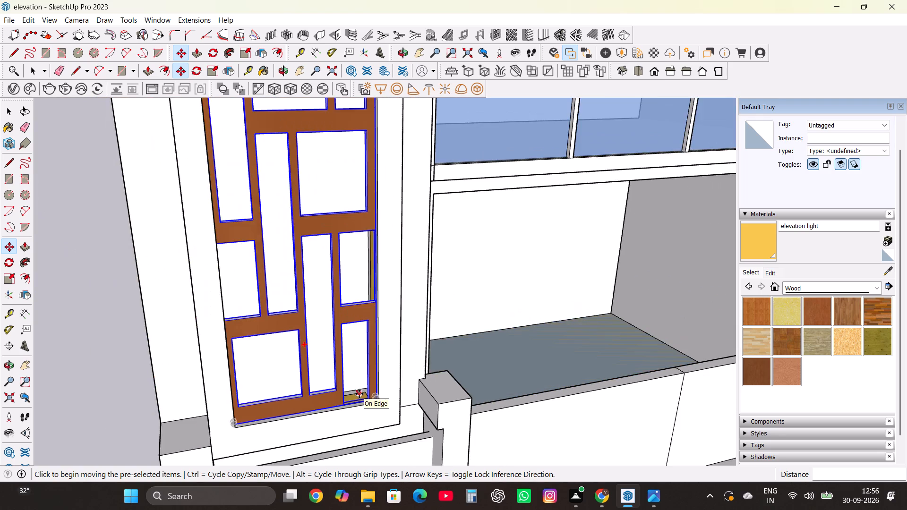
scroll(359, 394, "down", 18)
key("space")
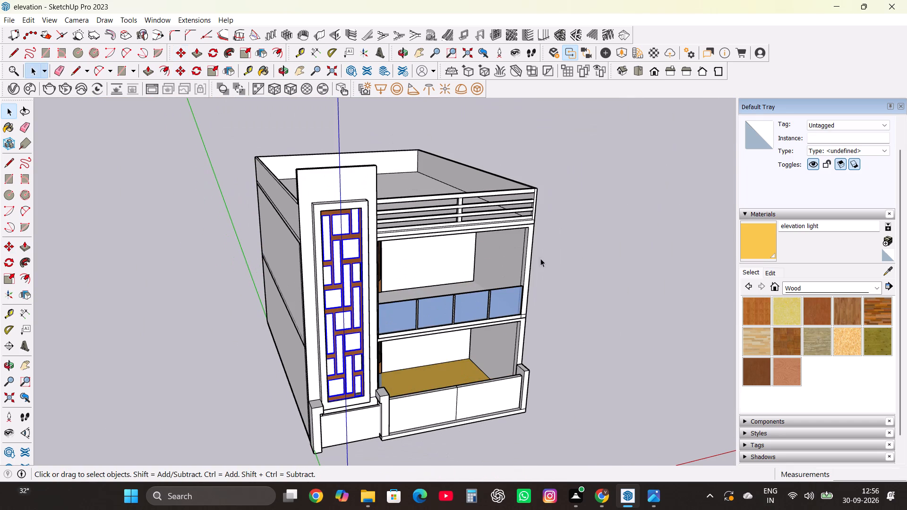
double_click(573, 220)
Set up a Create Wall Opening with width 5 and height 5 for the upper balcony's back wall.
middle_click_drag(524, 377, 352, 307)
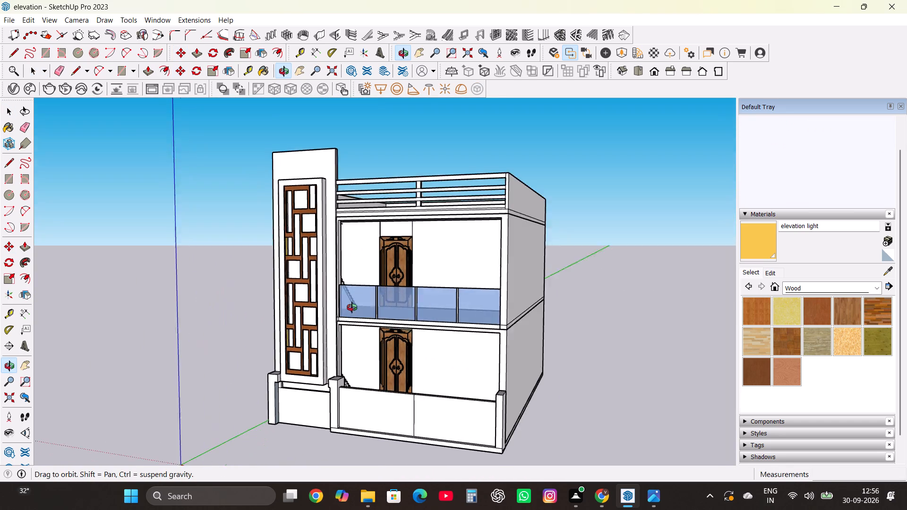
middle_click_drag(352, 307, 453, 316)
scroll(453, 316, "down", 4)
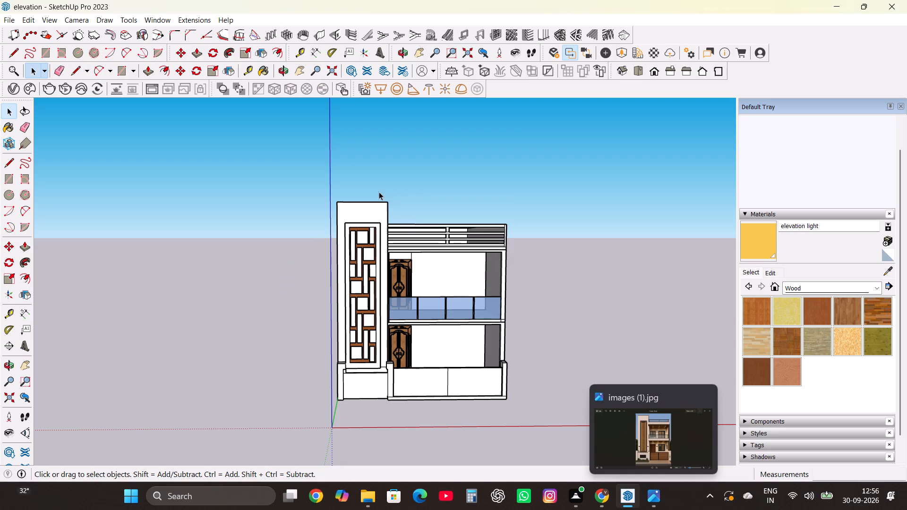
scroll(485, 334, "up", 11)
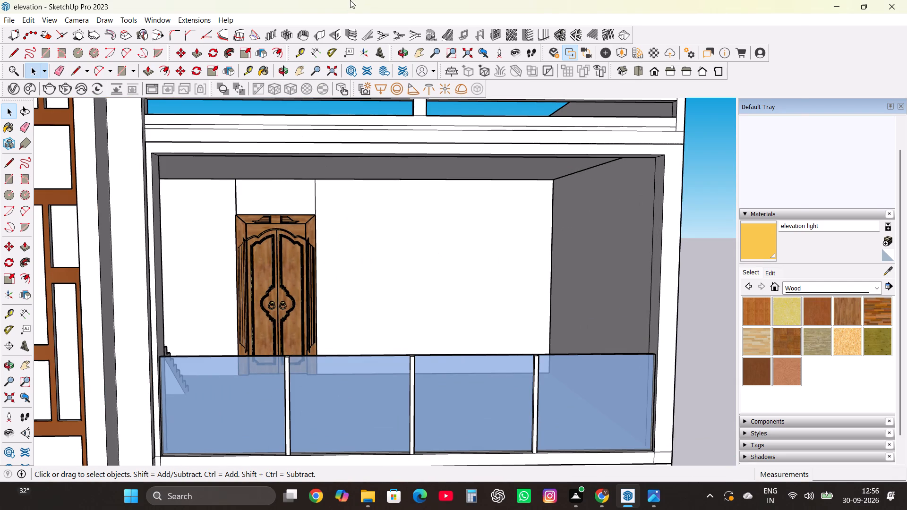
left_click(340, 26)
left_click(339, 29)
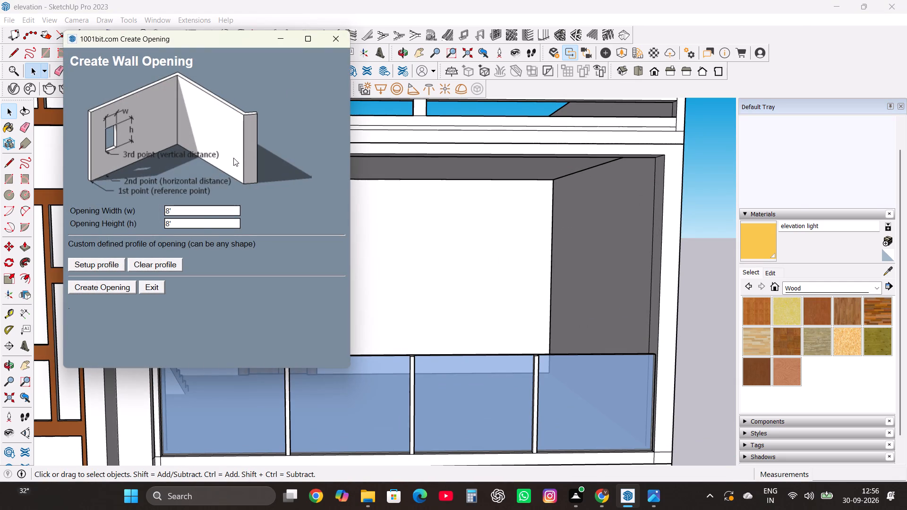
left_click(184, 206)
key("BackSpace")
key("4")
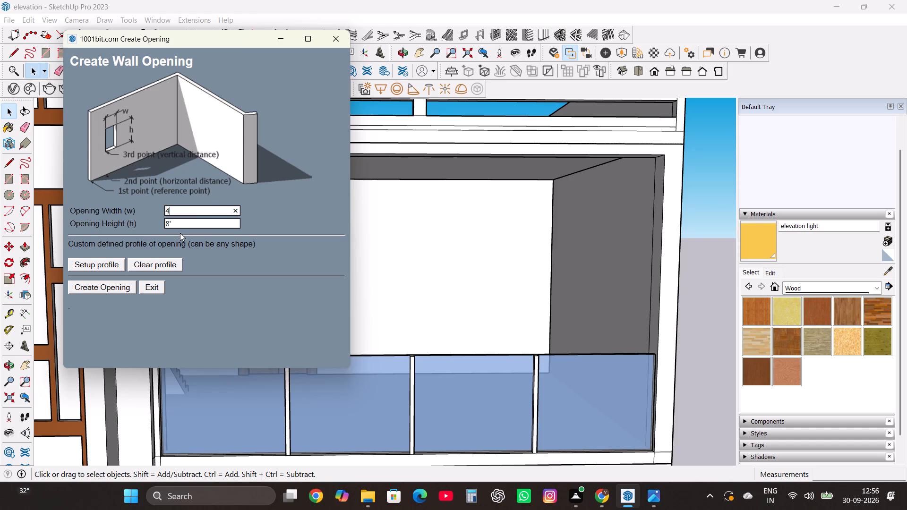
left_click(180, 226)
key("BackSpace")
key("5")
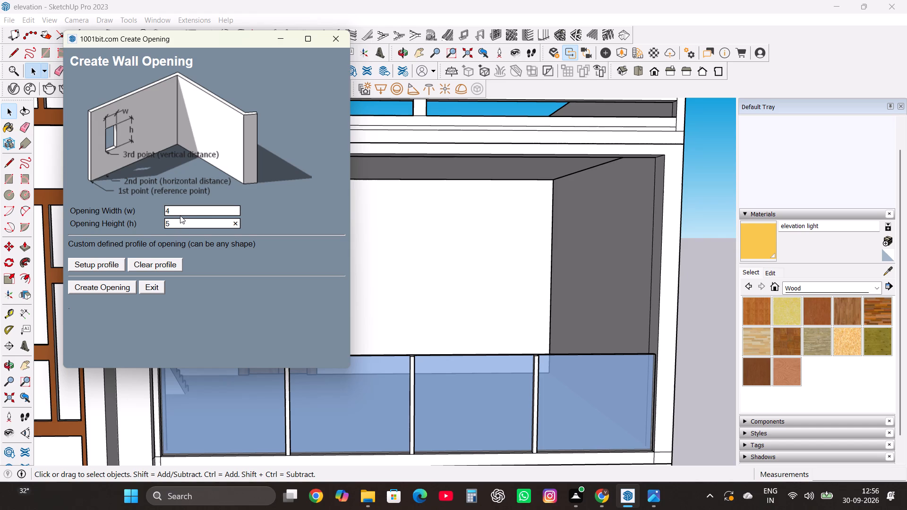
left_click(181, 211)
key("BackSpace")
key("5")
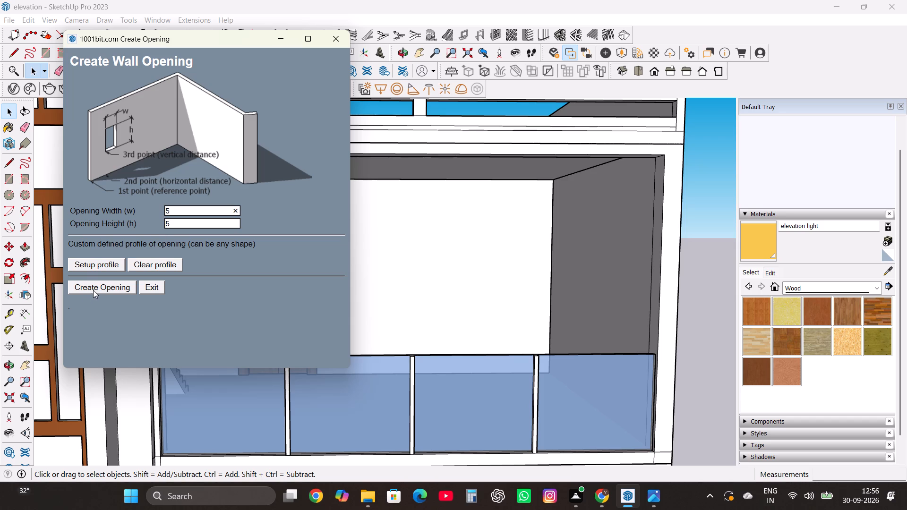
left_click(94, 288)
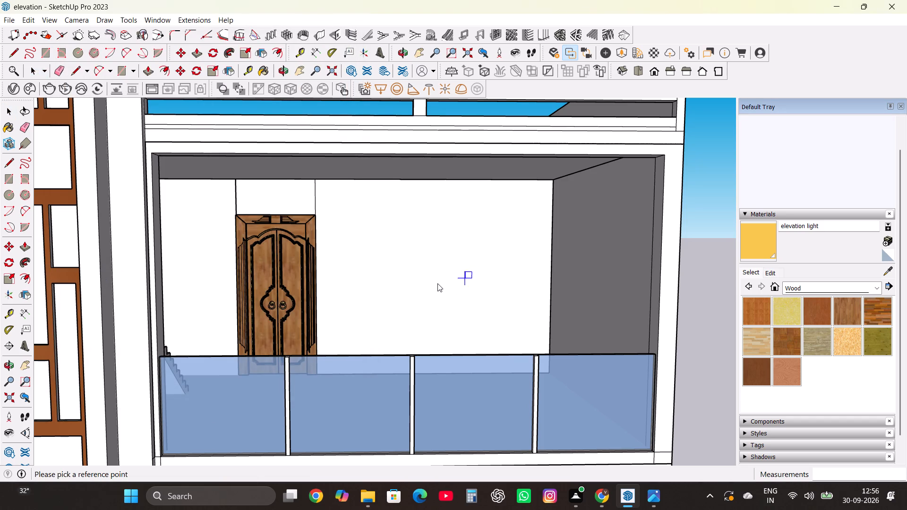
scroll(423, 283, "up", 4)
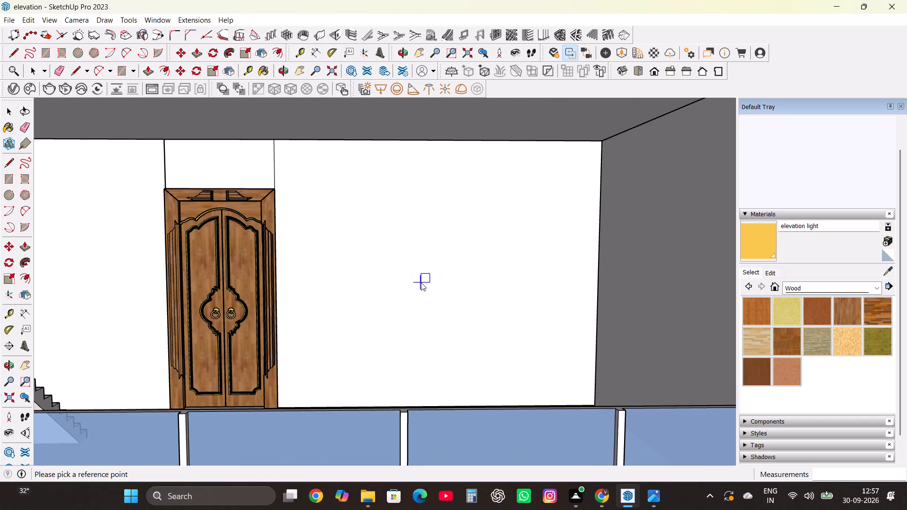
Set the wall opening's width to 5' and its height to 5' in Create Wall Opening.
left_click(336, 34)
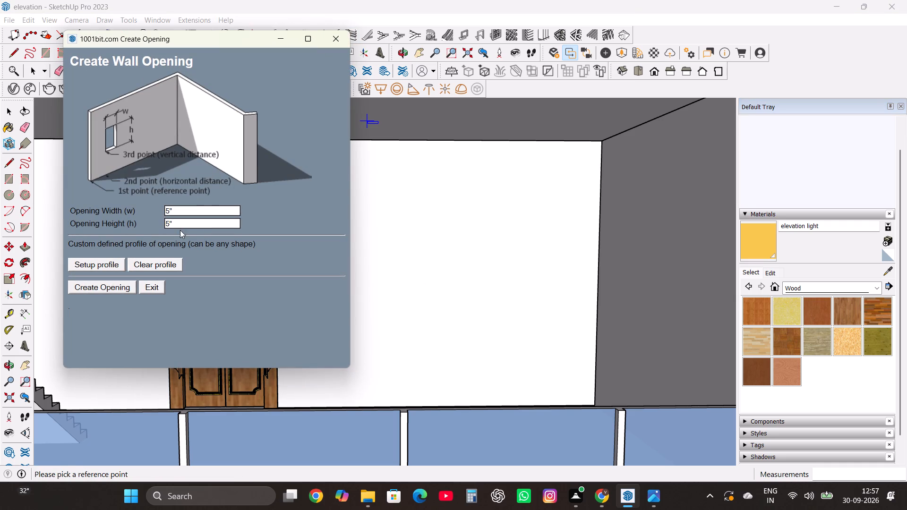
left_click(183, 212)
key("BackSpace")
type("5'")
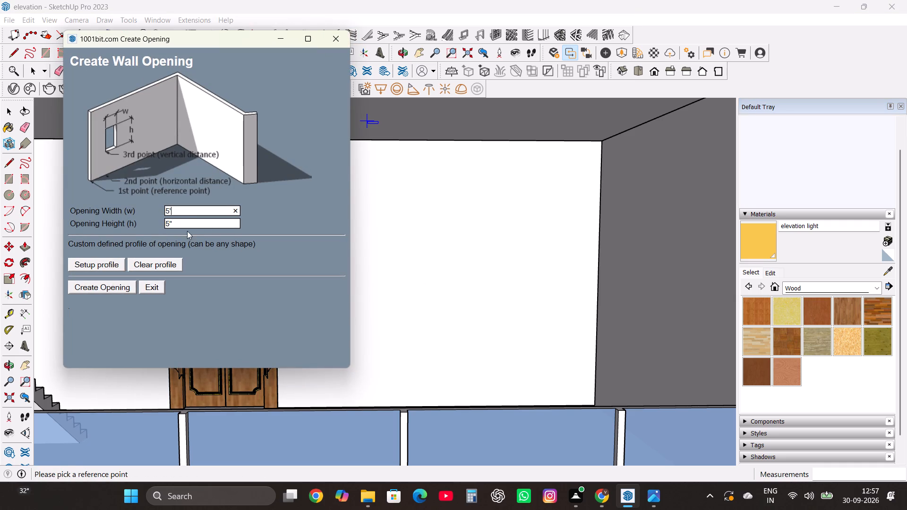
left_click(187, 228)
left_click(185, 224)
key("BackSpace")
key("apostrophe")
key("Return")
left_click(96, 286)
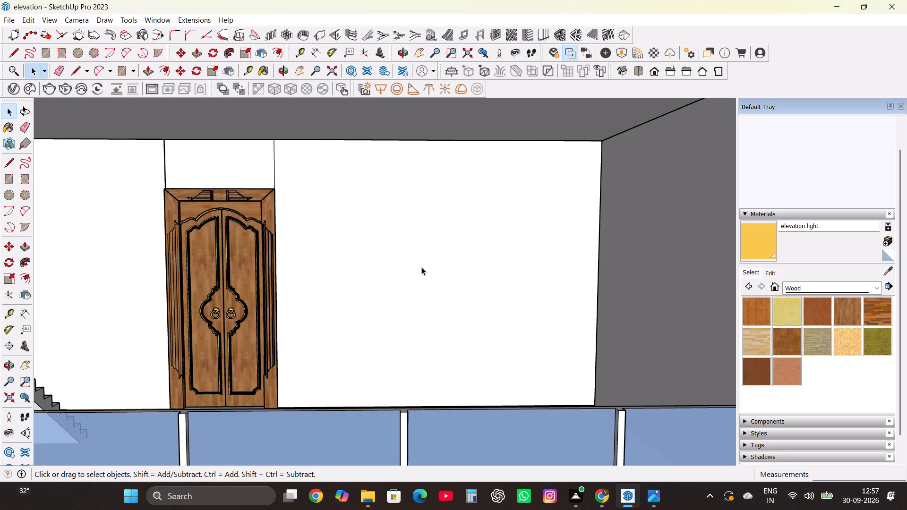
scroll(442, 298, "down", 3)
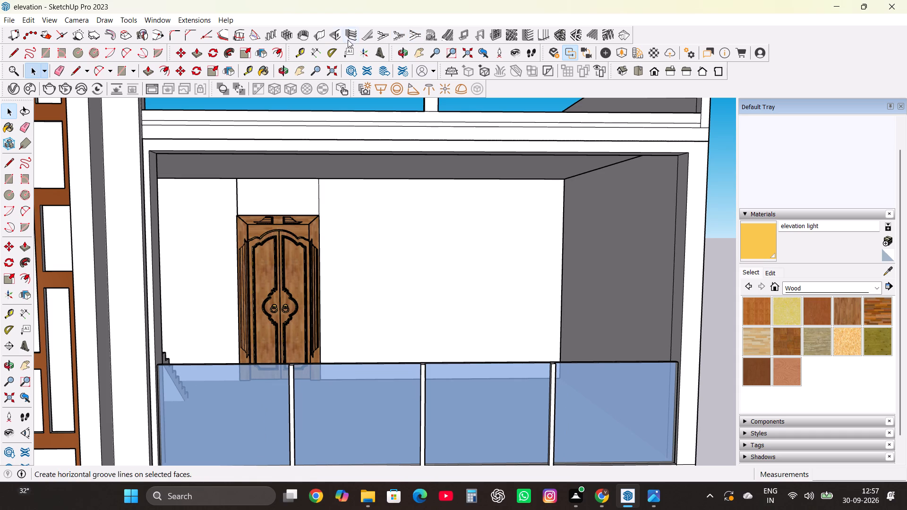
Place the 5' by 5' opening on the upper balcony's back wall, between the wooden door and the side wall.
left_click(338, 36)
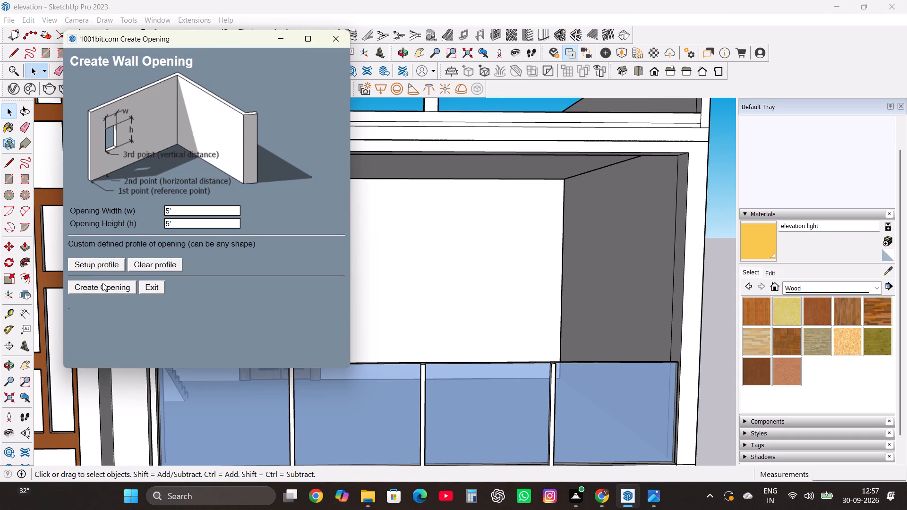
left_click(105, 289)
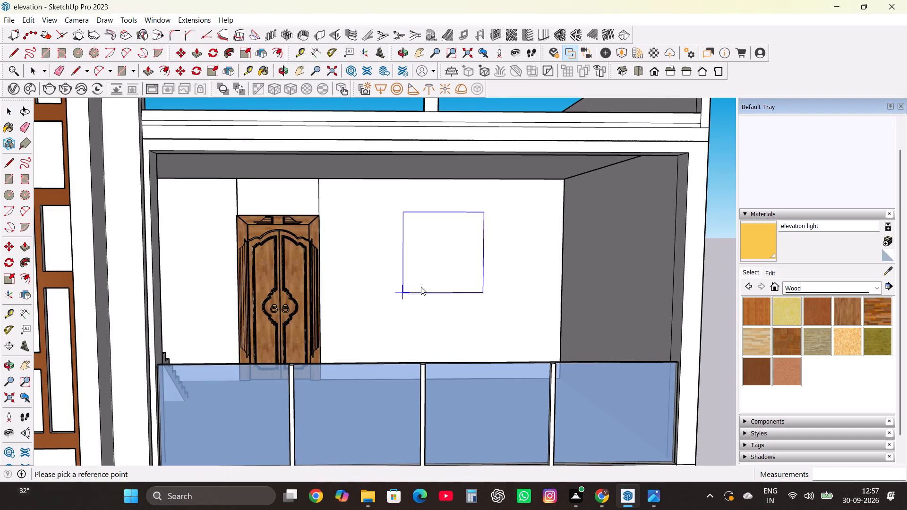
double_click(412, 305)
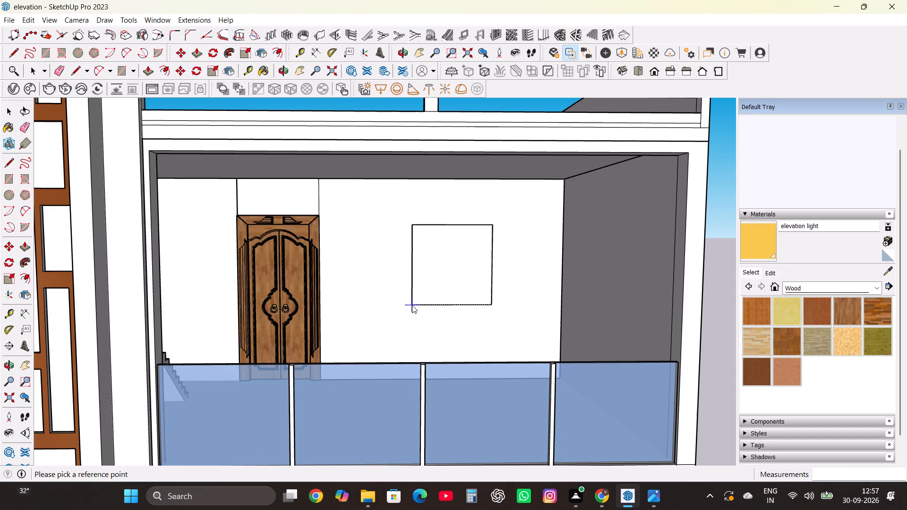
double_click(412, 305)
scroll(415, 302, "up", 3)
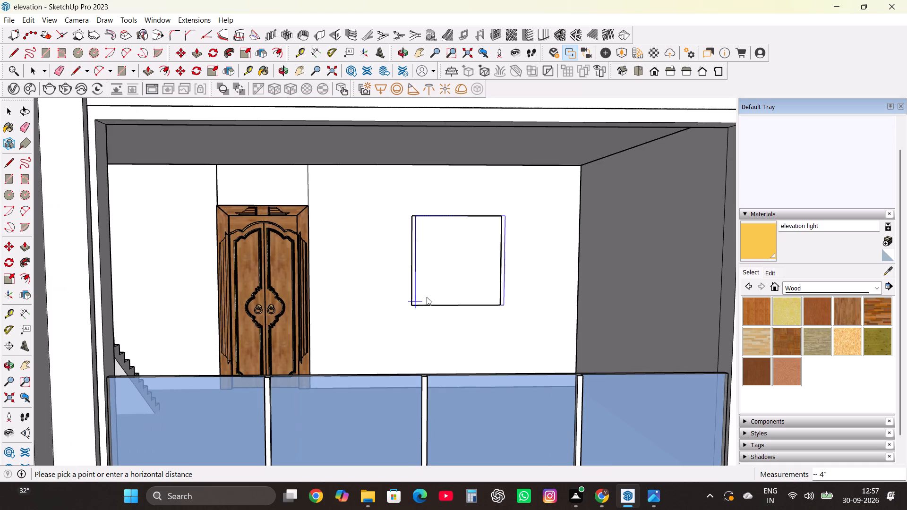
scroll(431, 294, "up", 6)
middle_click_drag(431, 294, 340, 338)
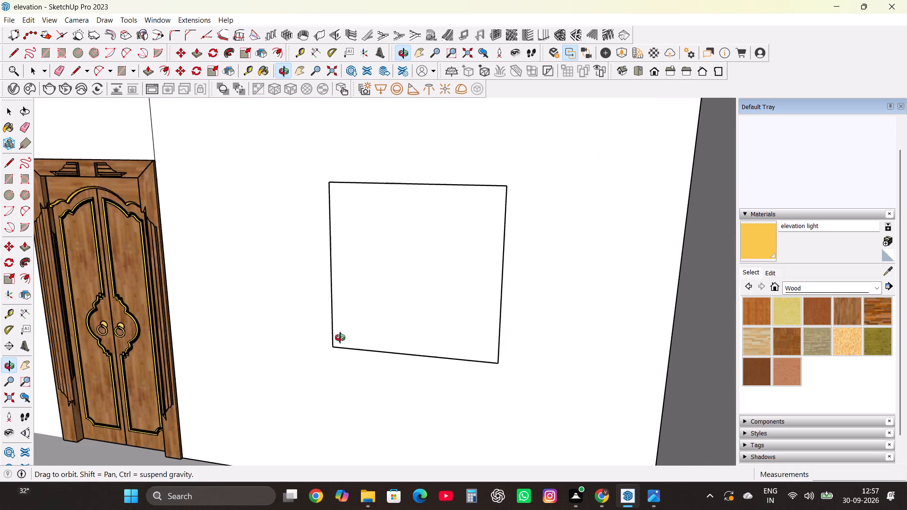
middle_click_drag(340, 338, 319, 342)
scroll(517, 279, "down", 7)
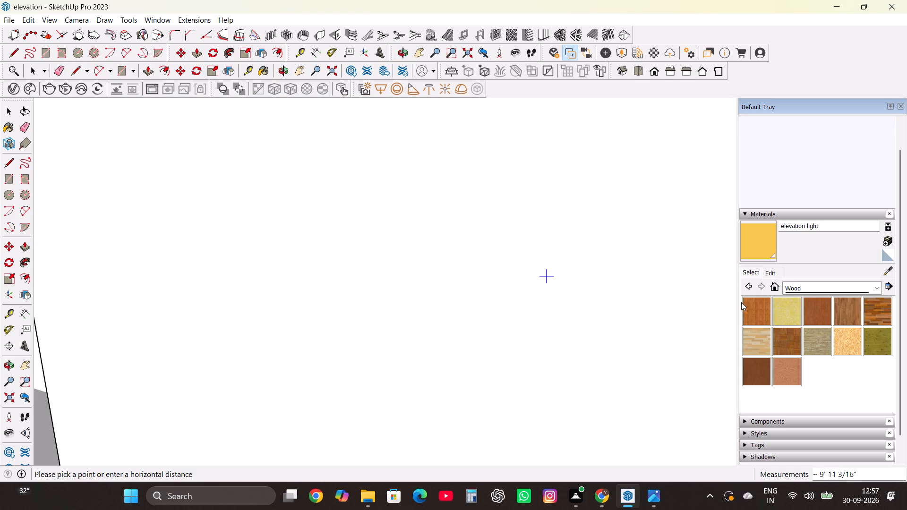
scroll(759, 307, "down", 5)
scroll(677, 308, "down", 5)
scroll(571, 314, "down", 13)
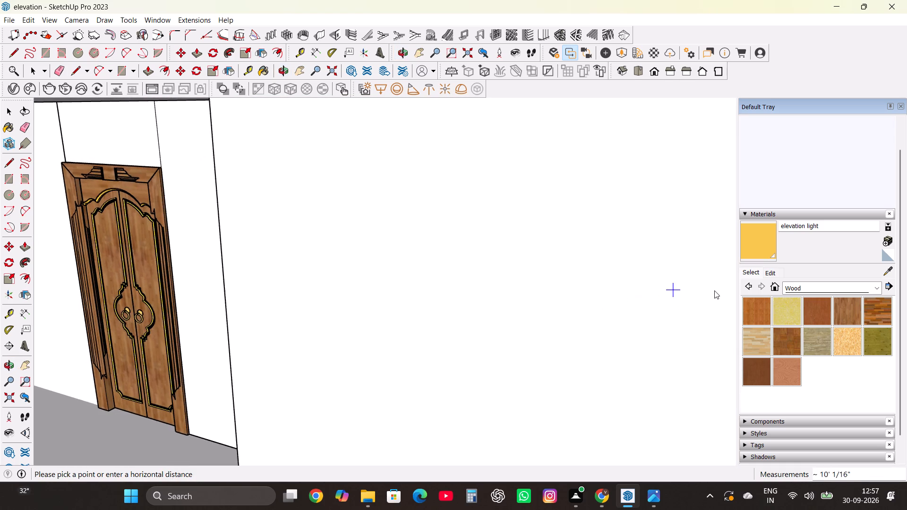
scroll(714, 290, "down", 20)
scroll(714, 290, "down", 10)
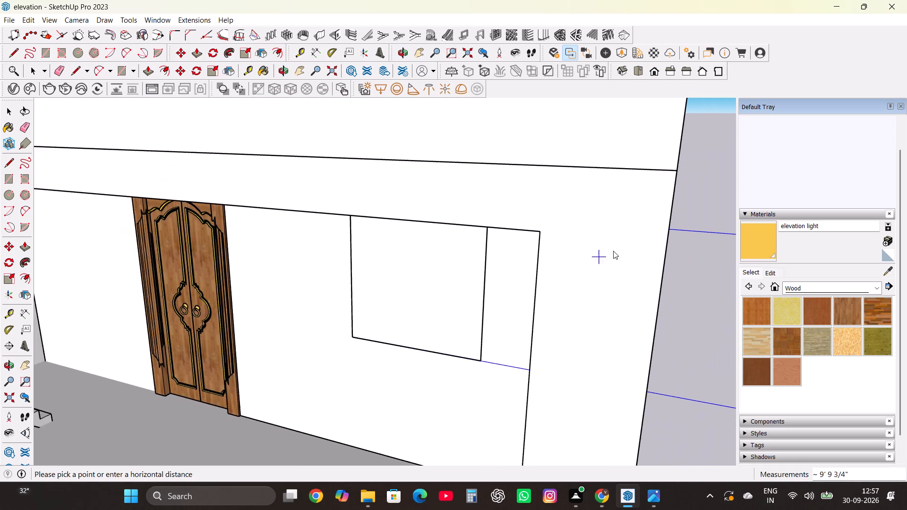
scroll(613, 251, "down", 6)
key("space")
scroll(603, 237, "down", 5)
scroll(577, 267, "down", 5)
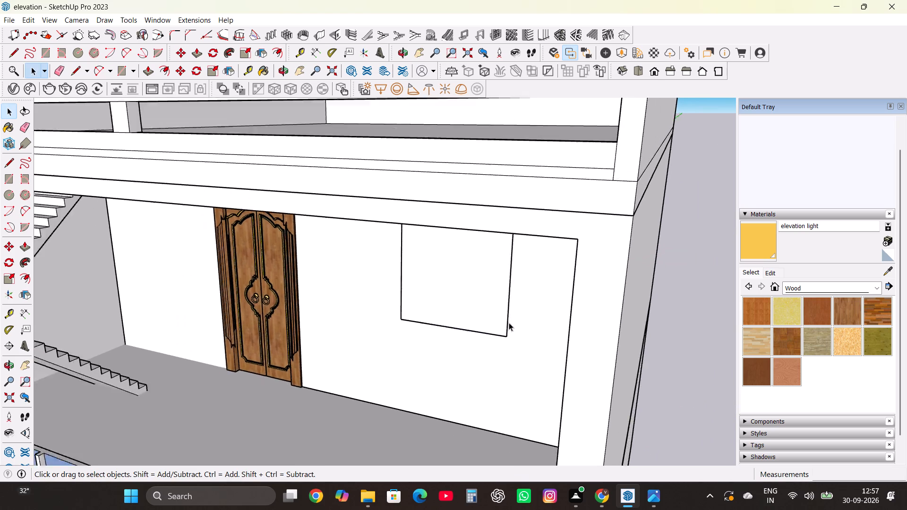
Erase the yellow face covering the ground floor's floor area behind the front boundary wall.
middle_click_drag(475, 337, 556, 221)
scroll(551, 233, "down", 10)
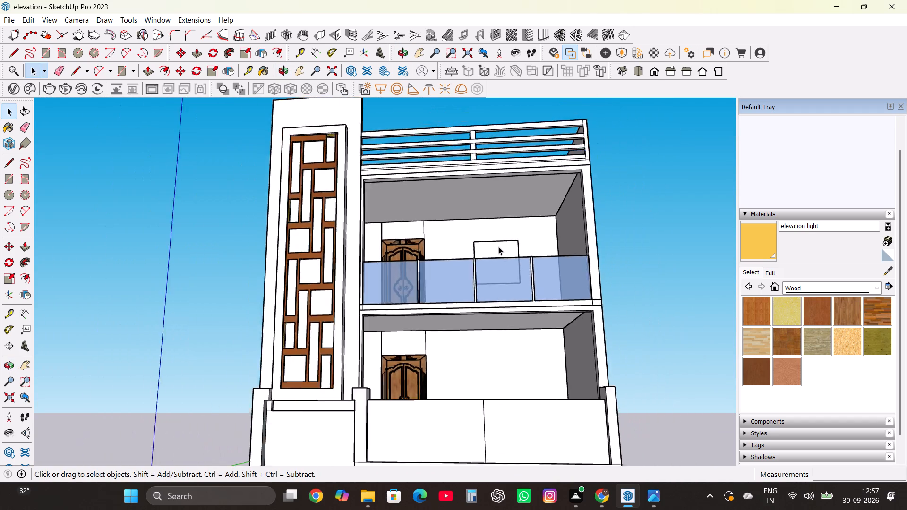
scroll(498, 246, "down", 4)
middle_click_drag(497, 251, 476, 360)
scroll(484, 344, "up", 7)
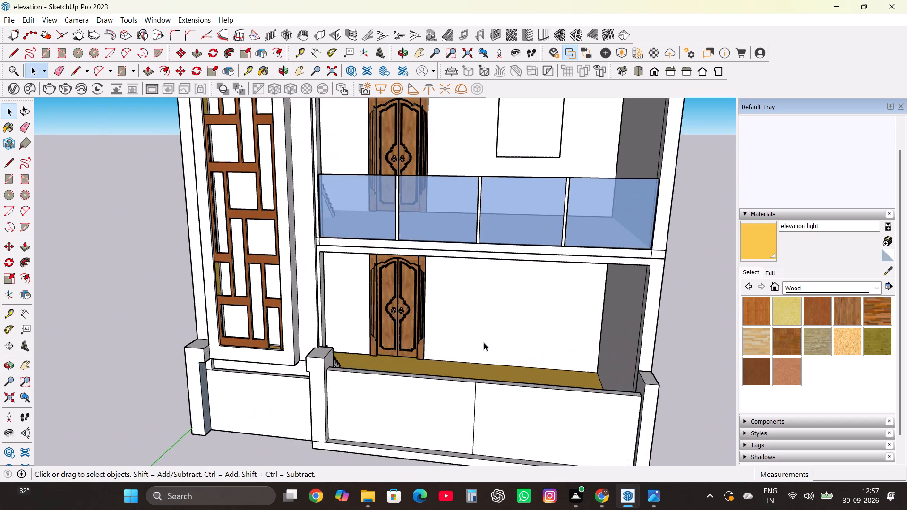
middle_click_drag(484, 341, 421, 399)
scroll(422, 396, "up", 4)
left_click(434, 379)
scroll(462, 331, "down", 3)
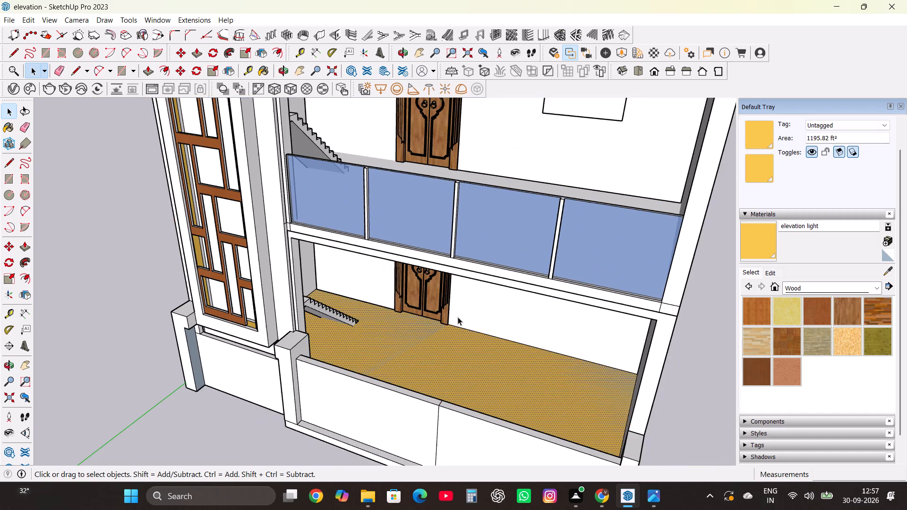
scroll(466, 377, "up", 3)
right_click(454, 373)
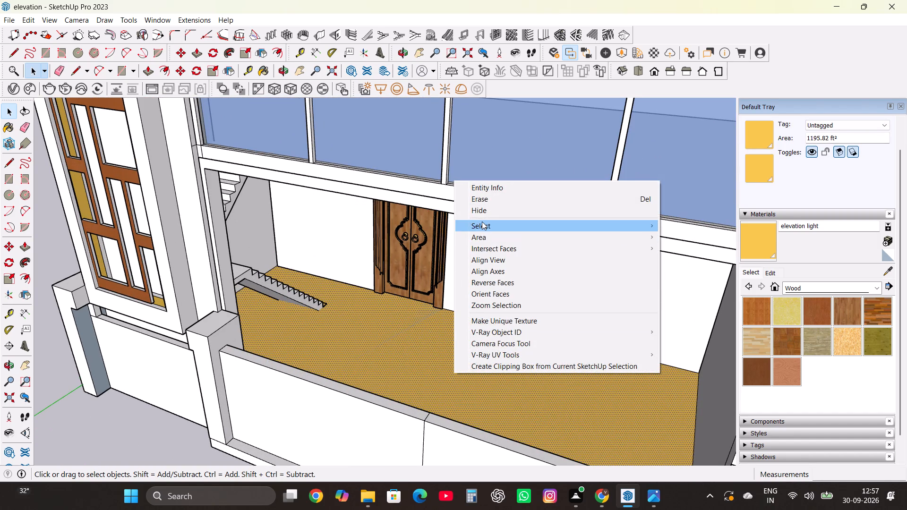
left_click(482, 196)
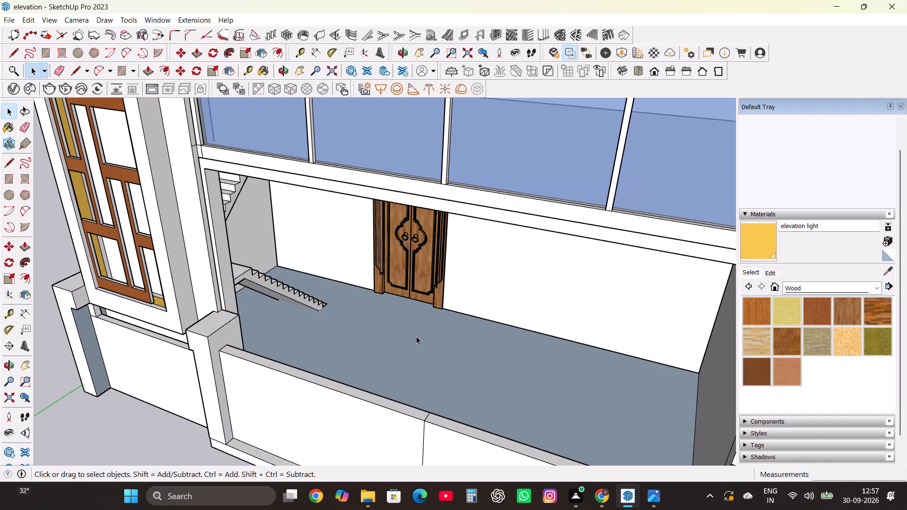
Create a 5' by 5' wall opening on the ground floor's back wall, between the wooden door and the side wall.
scroll(412, 336, "down", 7)
scroll(429, 332, "up", 2)
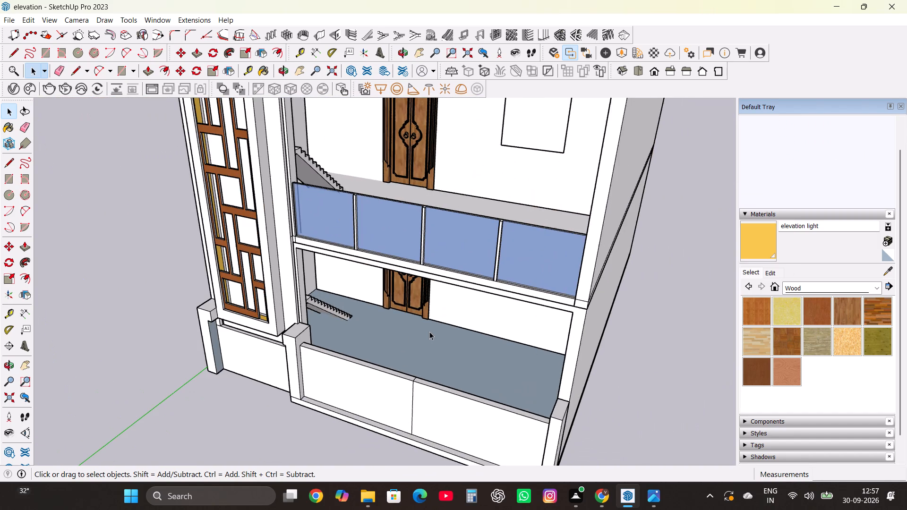
middle_click_drag(423, 339, 487, 263)
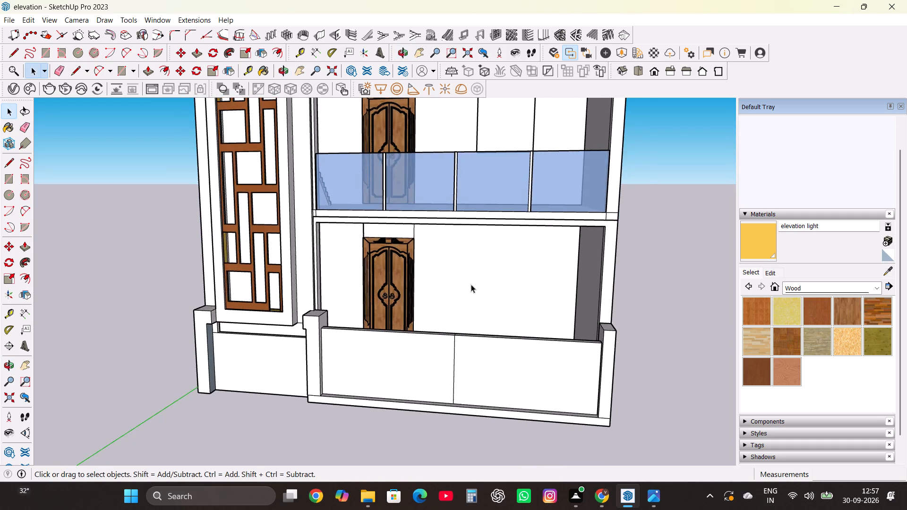
scroll(470, 288, "up", 4)
left_click(334, 38)
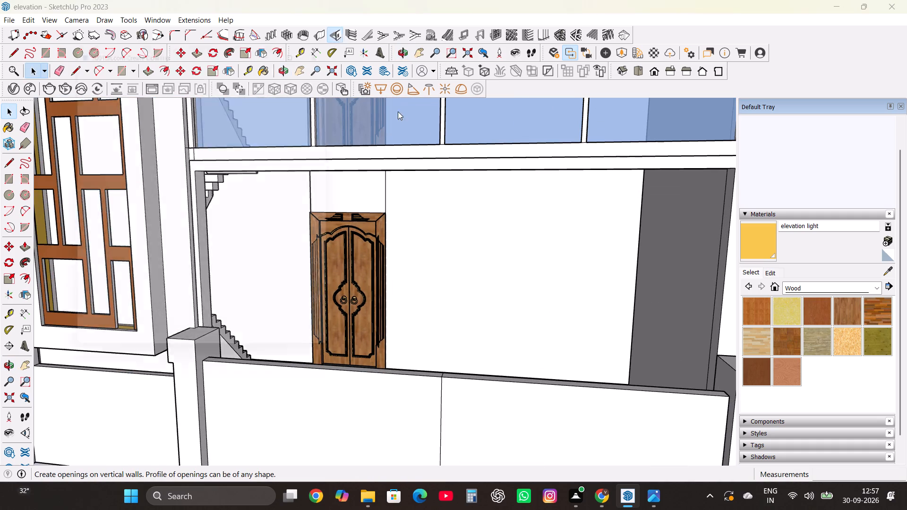
left_click(336, 41)
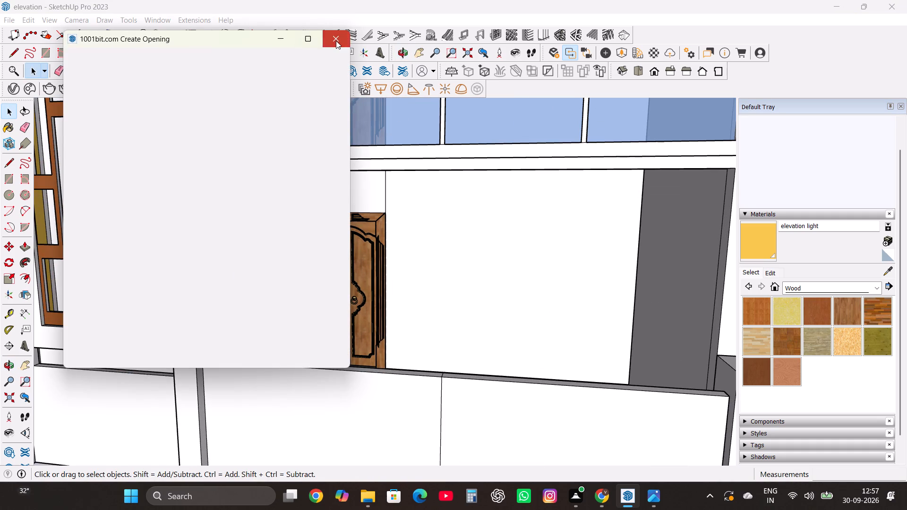
left_click(339, 37)
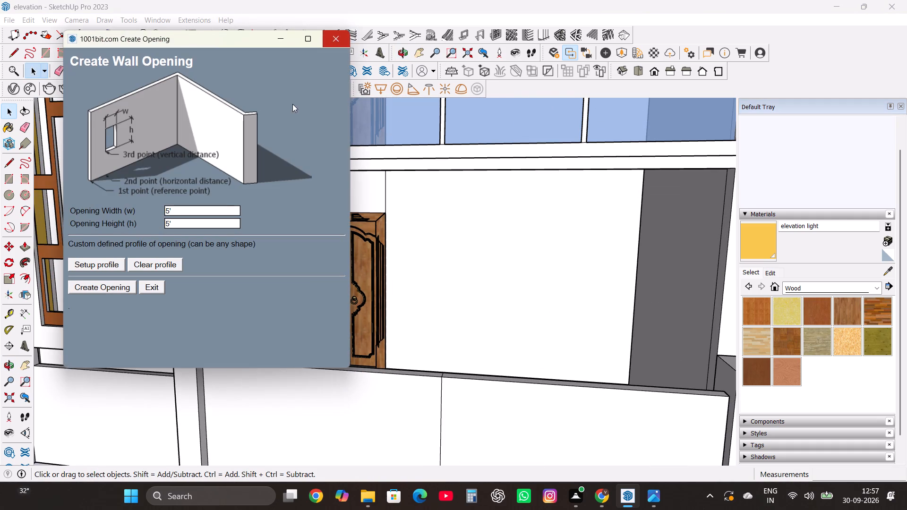
left_click(92, 287)
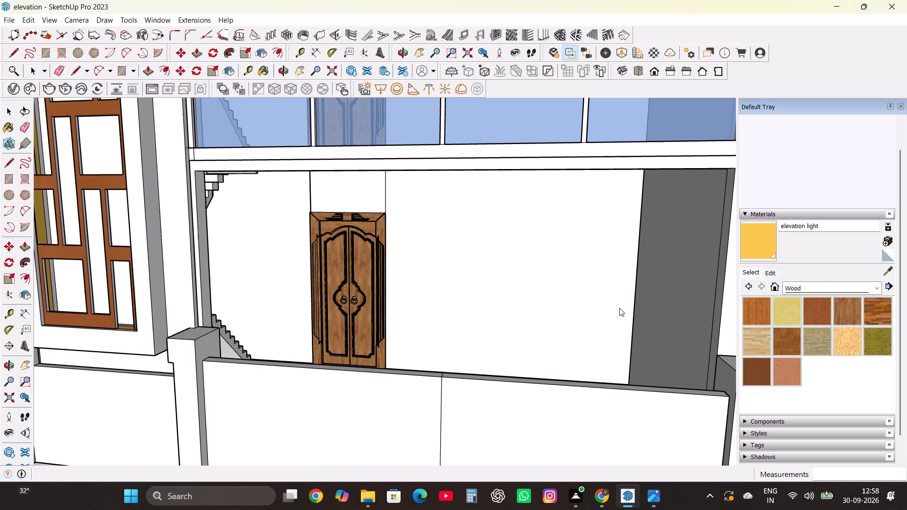
left_click(485, 336)
left_click(485, 336)
double_click(485, 336)
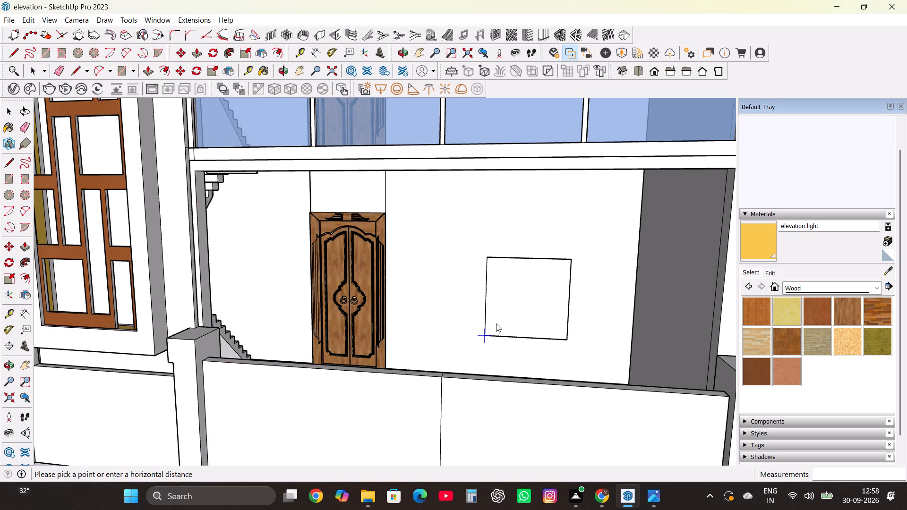
Open the ground floor's back wall for editing and push the window opening's face 4 1/2" back through the wall.
scroll(496, 323, "up", 10)
middle_click_drag(486, 340, 392, 377)
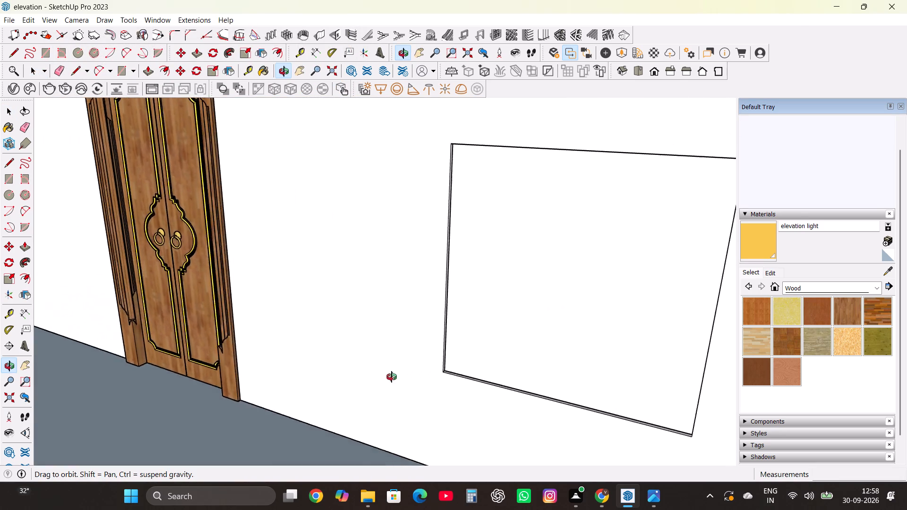
middle_click_drag(392, 377, 336, 377)
scroll(475, 372, "up", 2)
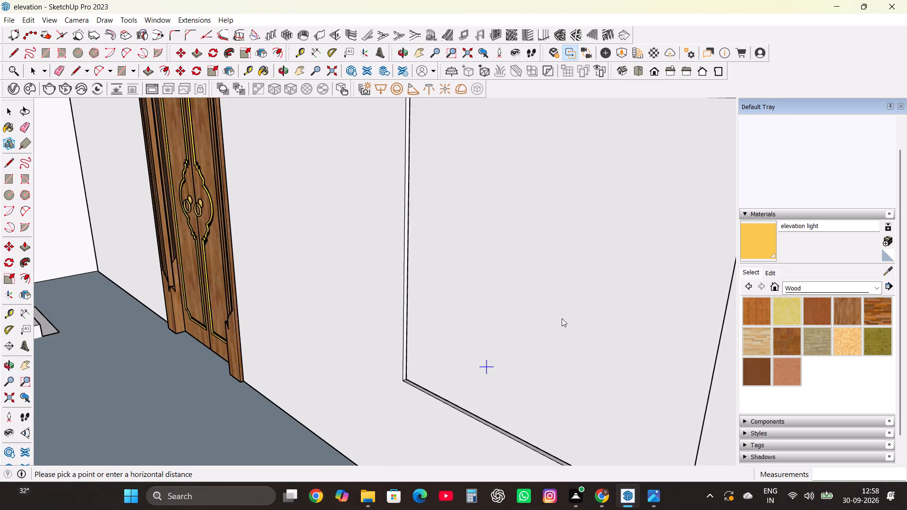
scroll(562, 318, "down", 7)
key("x")
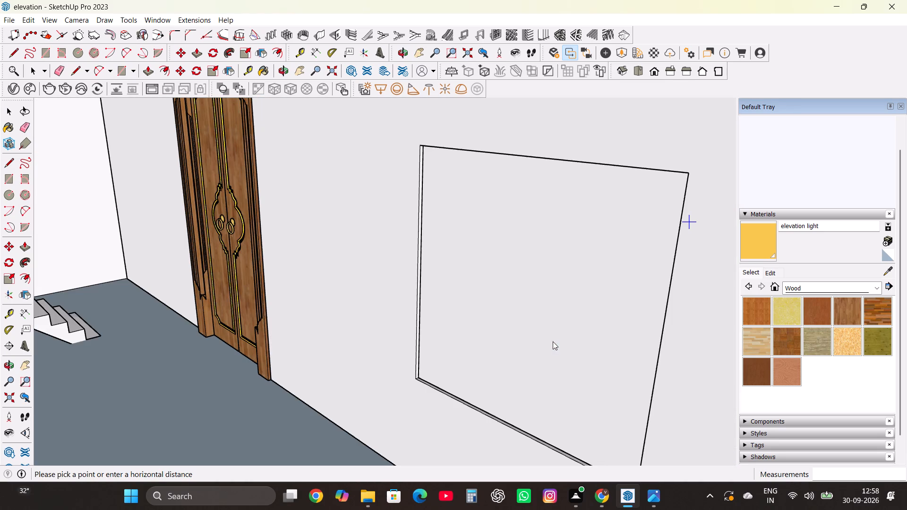
middle_click_drag(524, 362, 590, 357)
key("space")
left_click(567, 315)
double_click(567, 315)
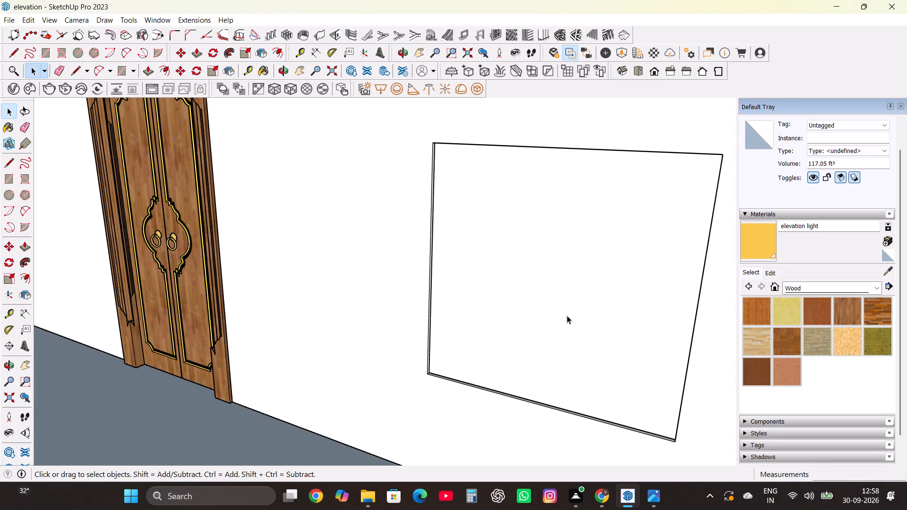
scroll(569, 317, "up", 2)
double_click(569, 317)
key("p")
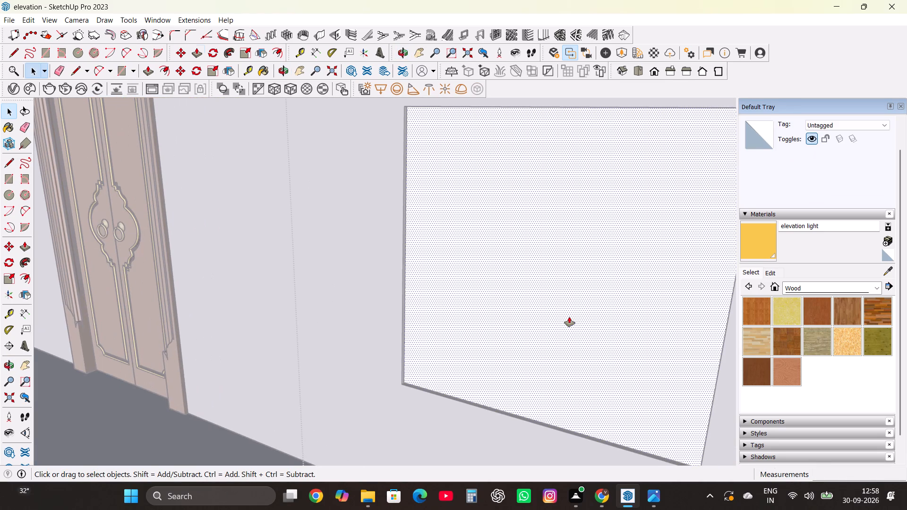
left_click_drag(569, 317, 616, 291)
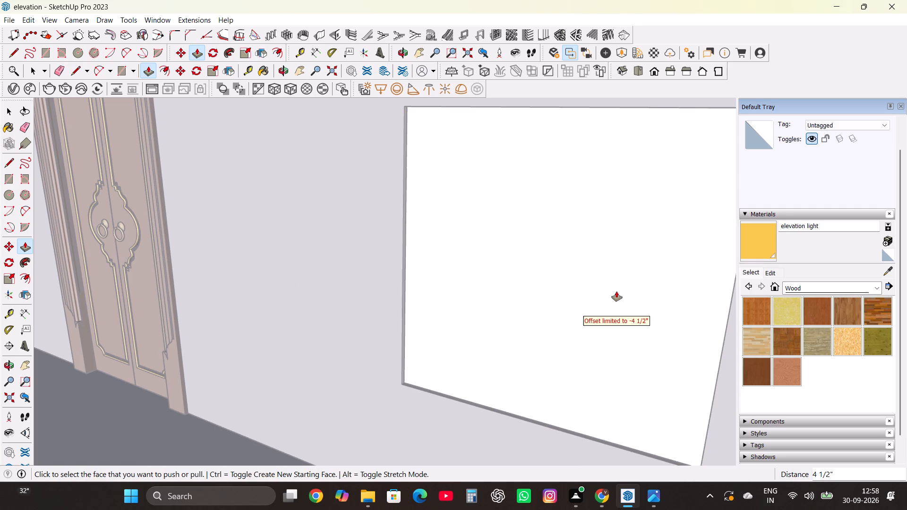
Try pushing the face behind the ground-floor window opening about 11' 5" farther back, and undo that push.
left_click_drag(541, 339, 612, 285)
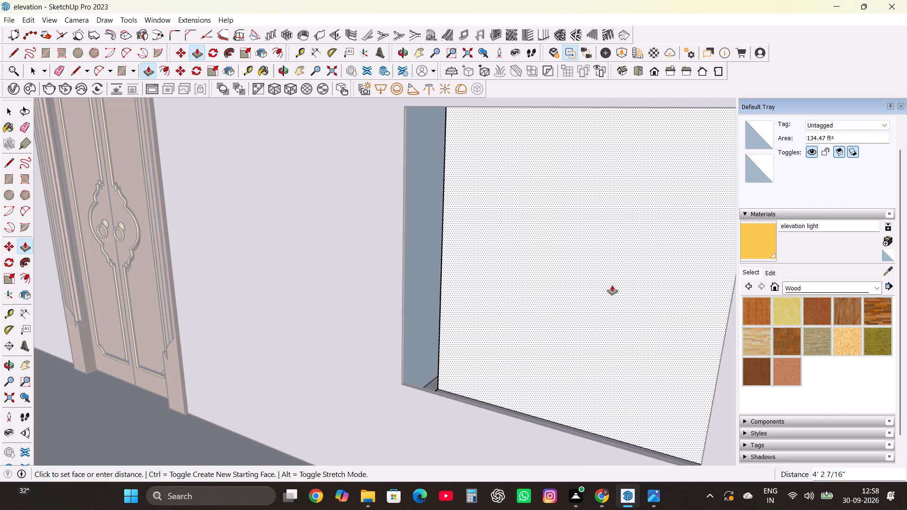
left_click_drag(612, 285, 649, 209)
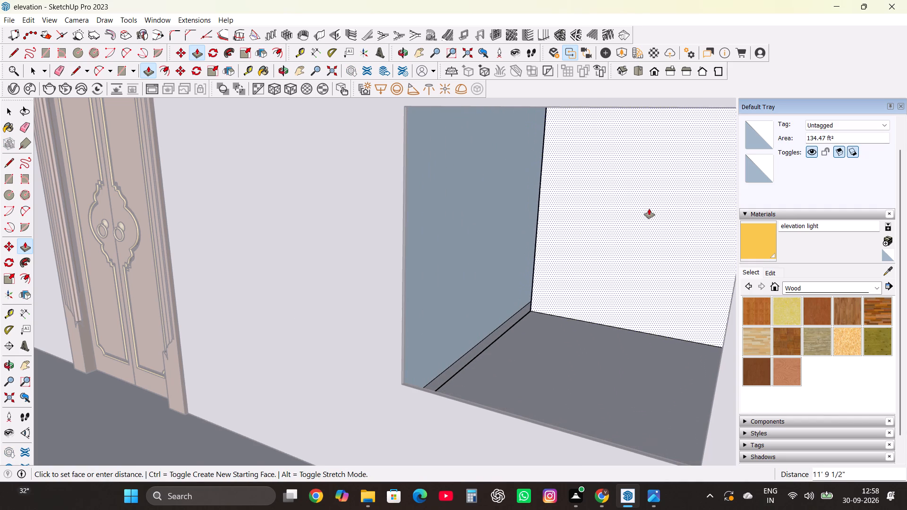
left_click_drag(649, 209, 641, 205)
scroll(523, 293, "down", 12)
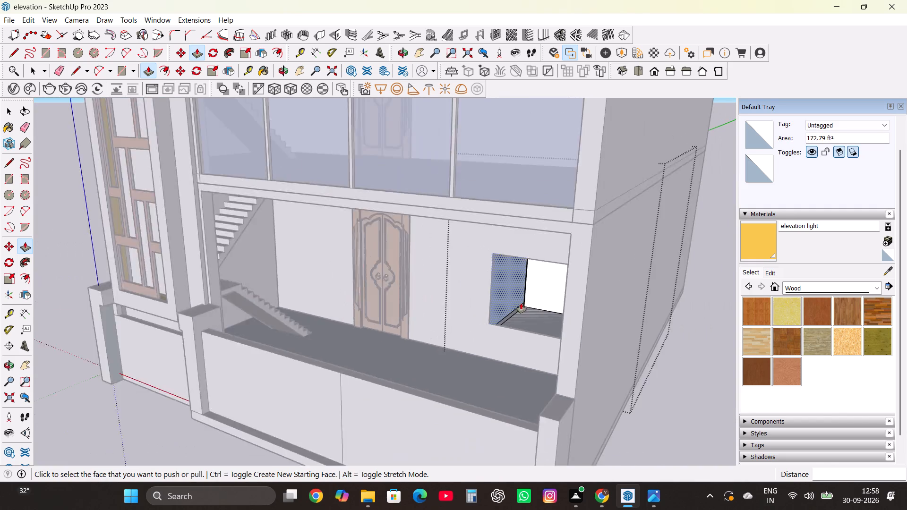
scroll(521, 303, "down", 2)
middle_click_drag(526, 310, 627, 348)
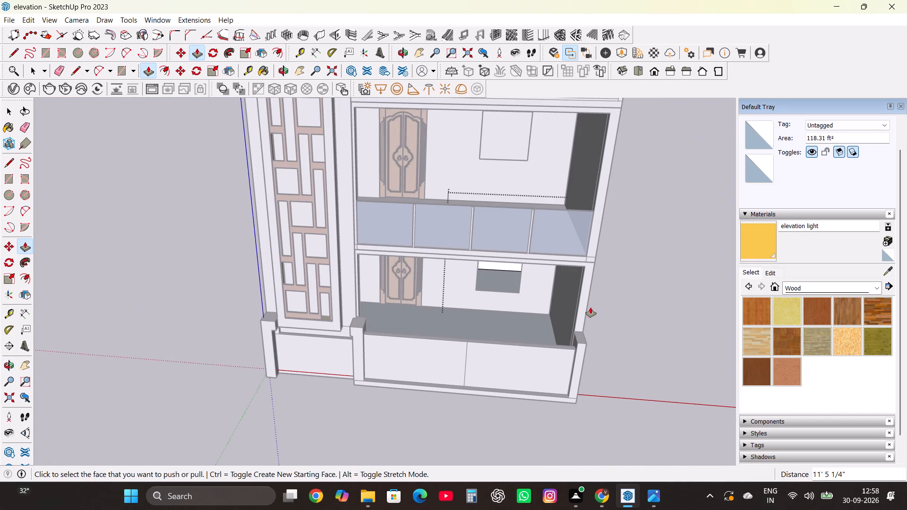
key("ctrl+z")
Open the square window panel on the upper balcony's back wall and push its face about 3 1/2" back.
left_click(512, 148)
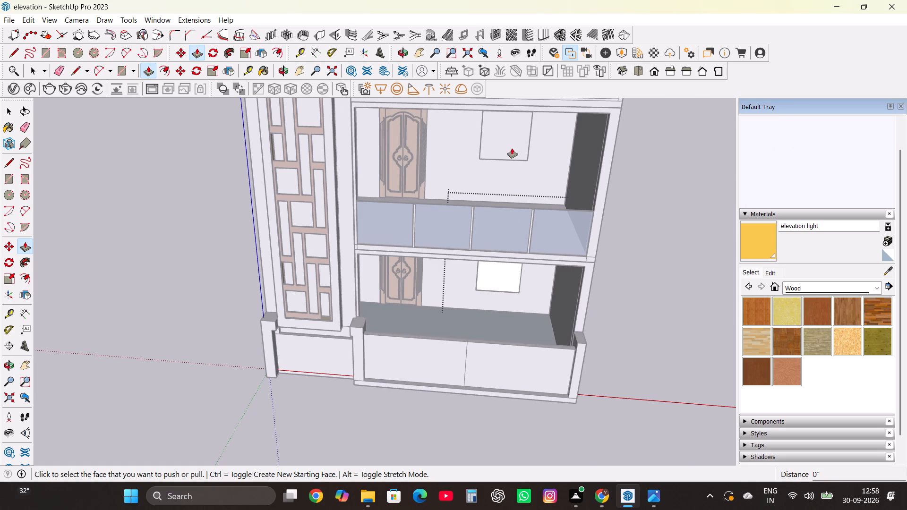
scroll(512, 148, "up", 2)
key("space")
double_click(675, 221)
middle_click_drag(565, 331, 404, 403)
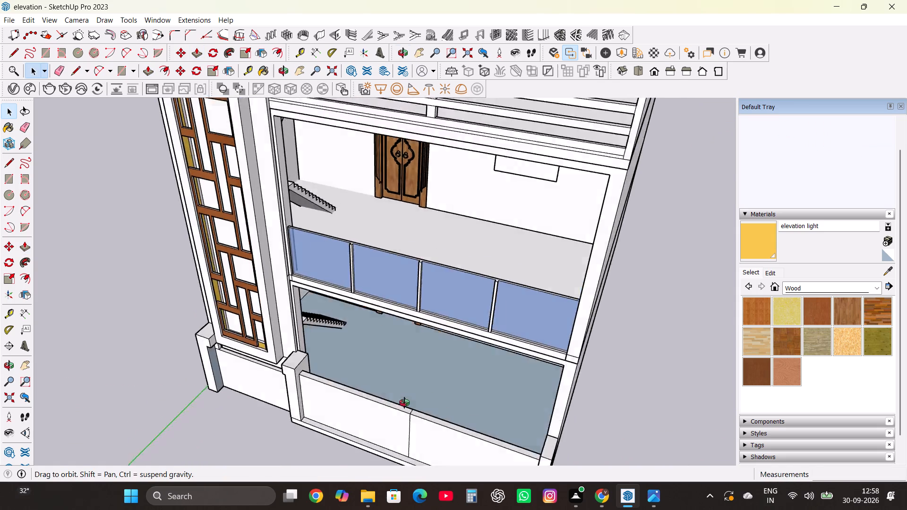
middle_click_drag(404, 403, 366, 411)
scroll(542, 290, "down", 3)
middle_click_drag(453, 353, 661, 187)
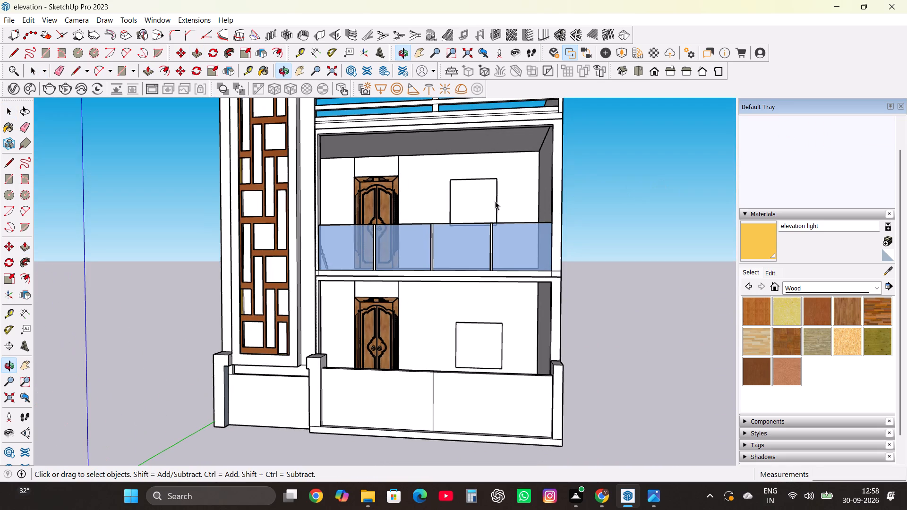
left_click(483, 204)
middle_click_drag(483, 216, 465, 317)
scroll(481, 221, "up", 8)
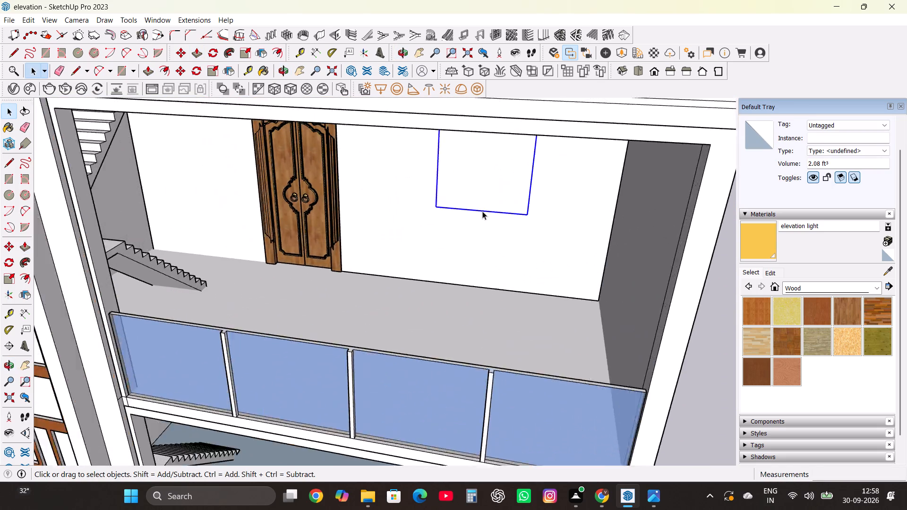
scroll(485, 166, "up", 3)
scroll(482, 222, "down", 8)
middle_click_drag(483, 286, 492, 182)
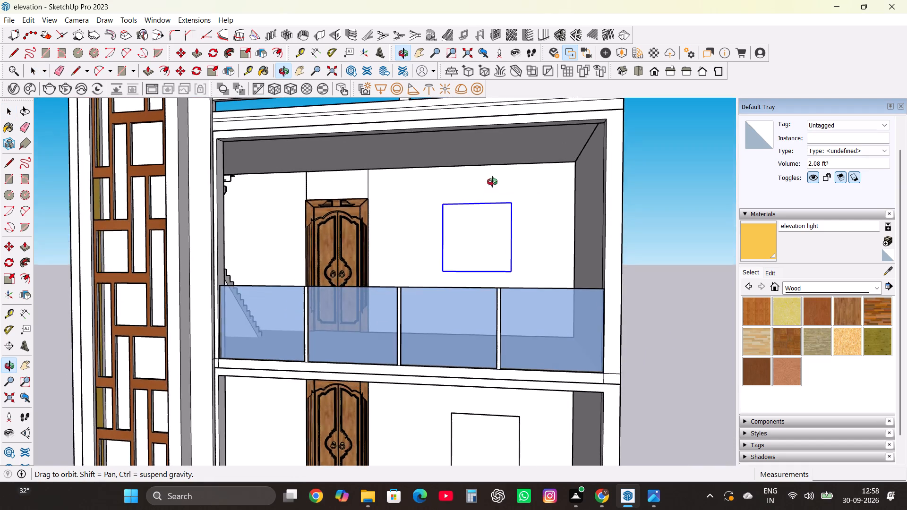
middle_click_drag(492, 182, 484, 224)
scroll(484, 224, "up", 7)
double_click(484, 224)
scroll(484, 225, "up", 1)
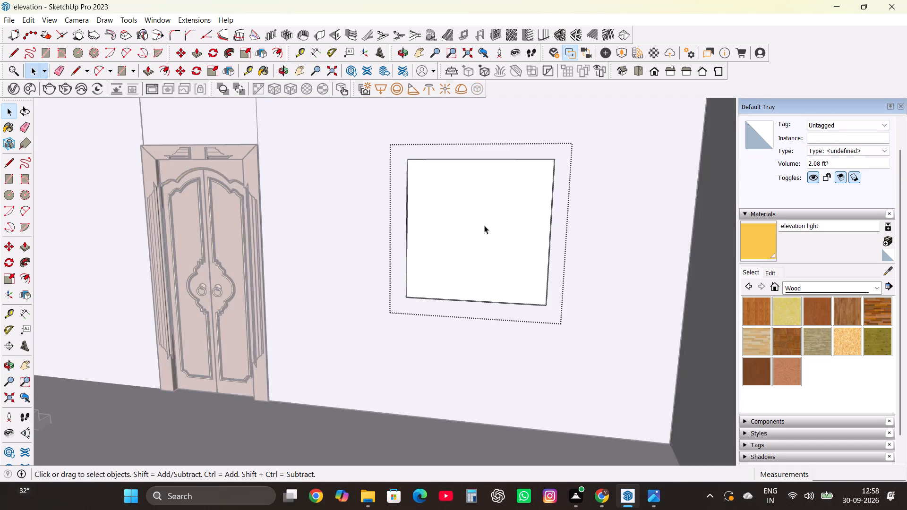
scroll(484, 225, "up", 2)
left_click(484, 226)
key("p")
left_click_drag(484, 226, 500, 217)
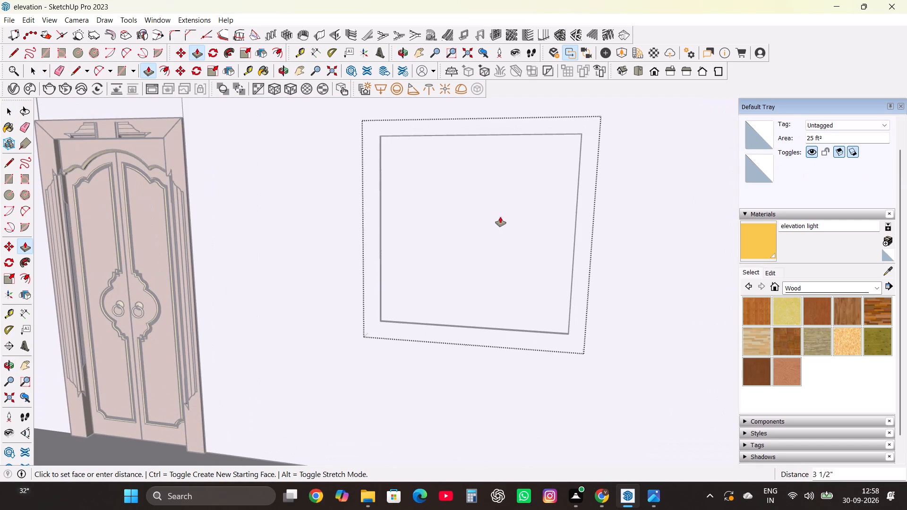
left_click_drag(500, 217, 516, 200)
left_click_drag(500, 232, 512, 222)
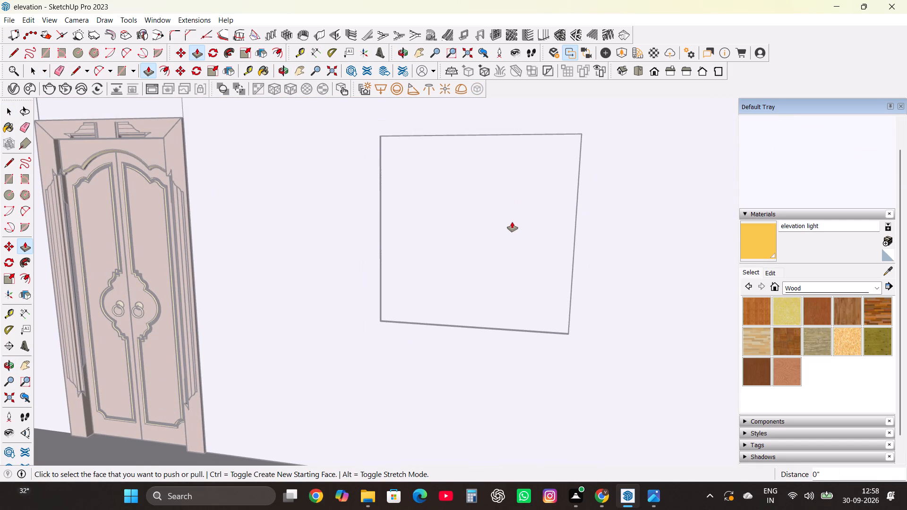
left_click_drag(512, 222, 522, 208)
Open the upper balcony's back wall for editing and push the square window face 4 1/2" back through the wall.
scroll(477, 275, "down", 7)
key("space")
triple_click(485, 260)
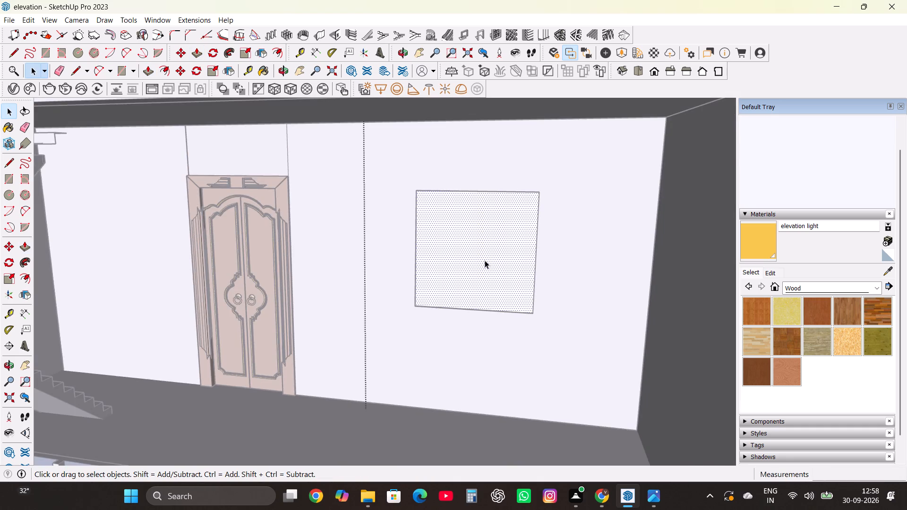
scroll(485, 260, "up", 3)
left_click(485, 260)
key("p")
left_click_drag(485, 260, 519, 229)
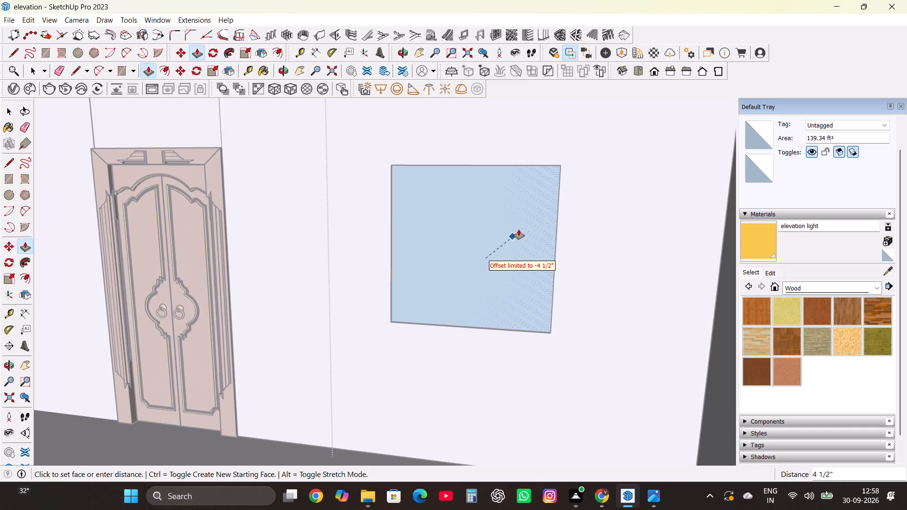
left_click_drag(519, 229, 520, 226)
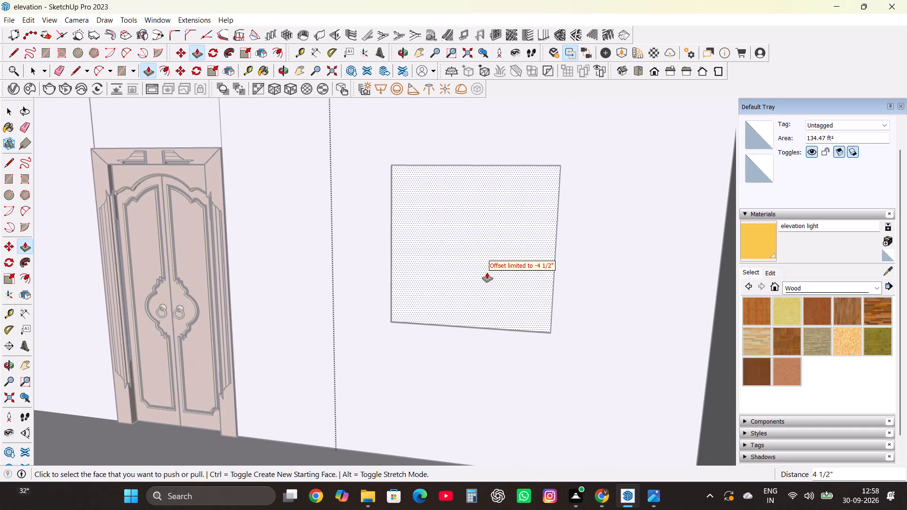
Push the face behind the upper balcony's window opening 13' 3 1/2" back and inspect the recess with back edges shown.
left_click_drag(487, 272, 487, 209)
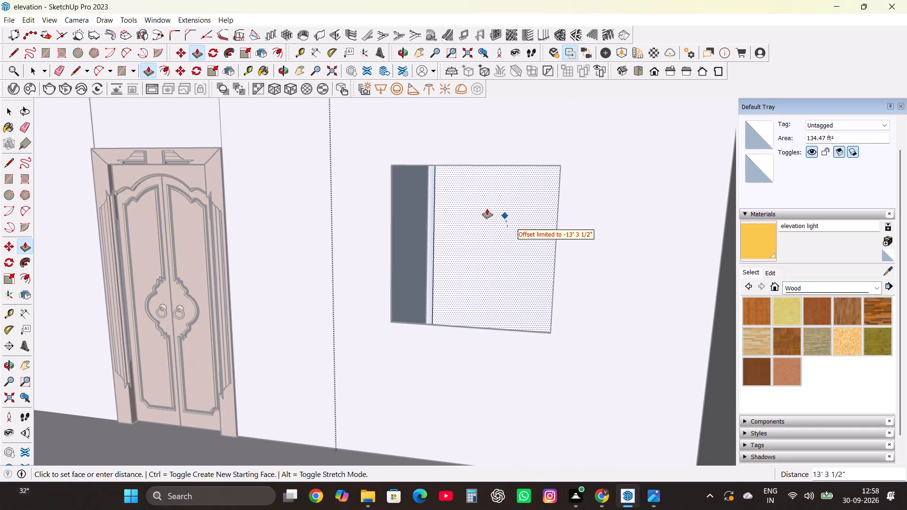
left_click_drag(487, 209, 426, 181)
middle_click_drag(470, 218, 471, 236)
scroll(453, 273, "up", 4)
key("k")
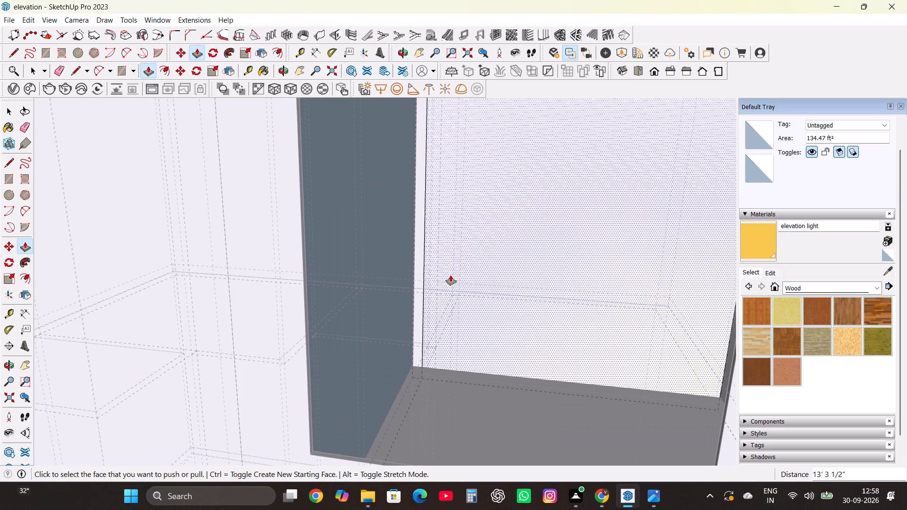
Inspect the pushed-back recess behind the upper balcony's window opening from several angles.
scroll(450, 275, "down", 5)
middle_click_drag(457, 300, 393, 291)
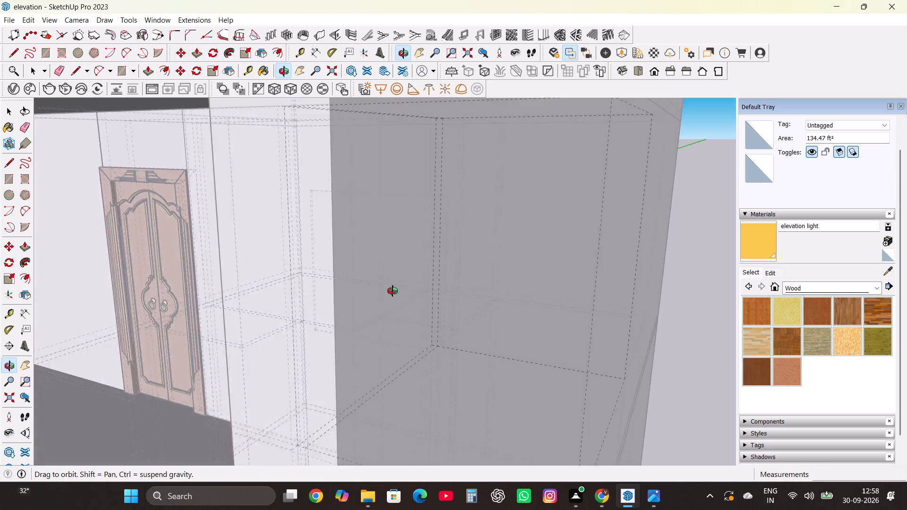
middle_click_drag(393, 291, 420, 303)
middle_click_drag(419, 303, 419, 285)
scroll(453, 319, "up", 5)
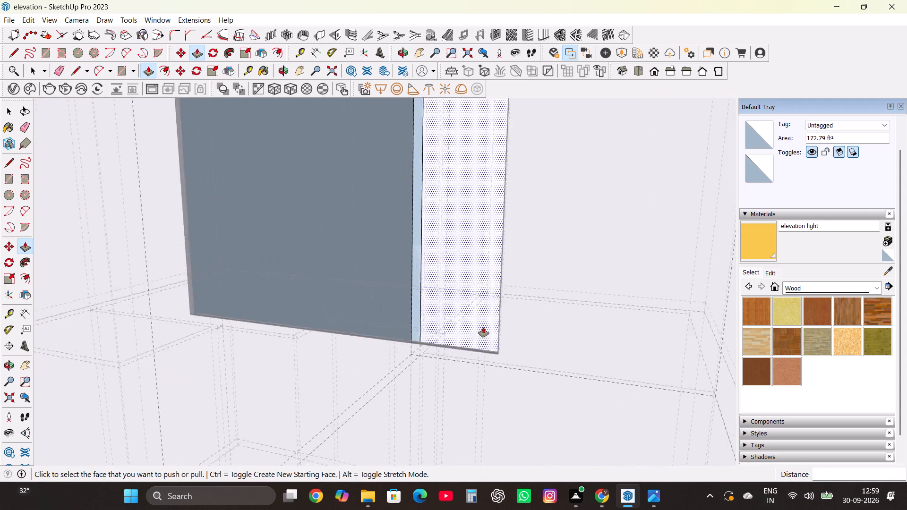
scroll(483, 327, "up", 1)
middle_click_drag(481, 339, 573, 357)
scroll(499, 298, "down", 5)
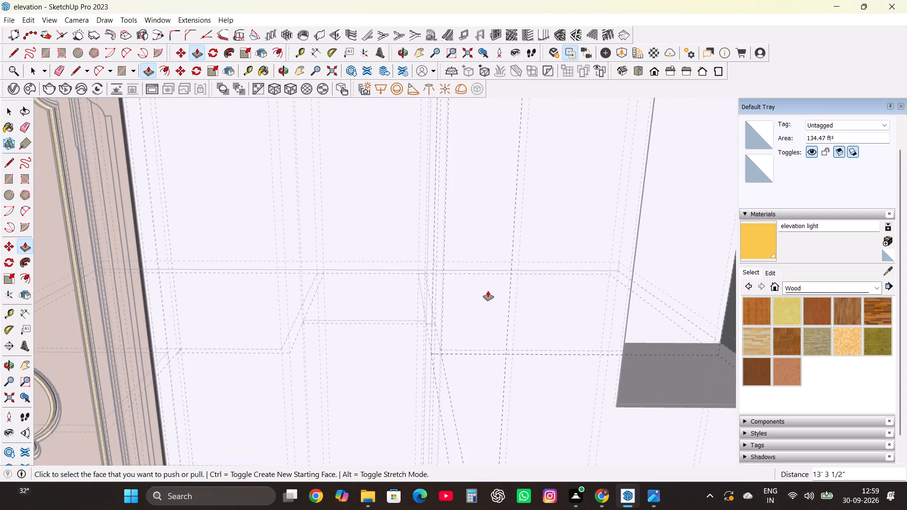
scroll(488, 291, "down", 2)
scroll(591, 323, "down", 7)
scroll(710, 328, "up", 6)
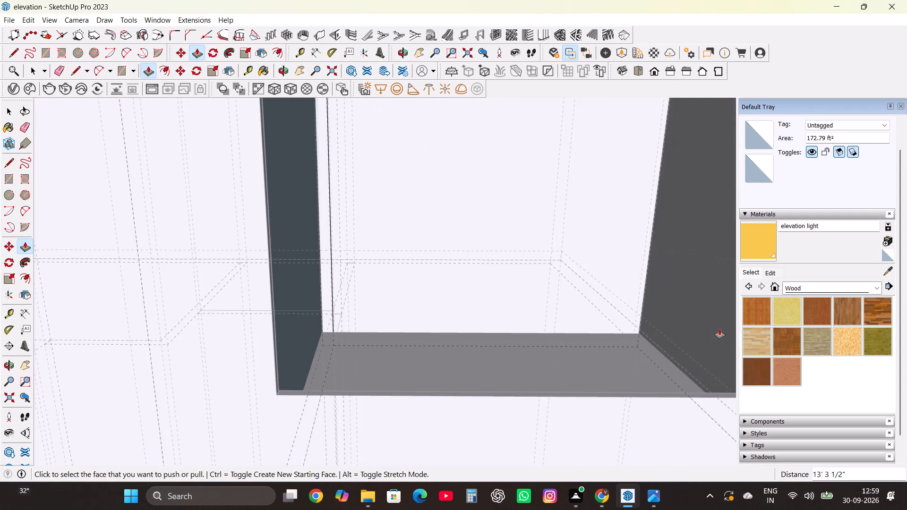
scroll(719, 329, "up", 3)
scroll(477, 264, "down", 6)
scroll(492, 302, "down", 10)
middle_click_drag(495, 319, 458, 273)
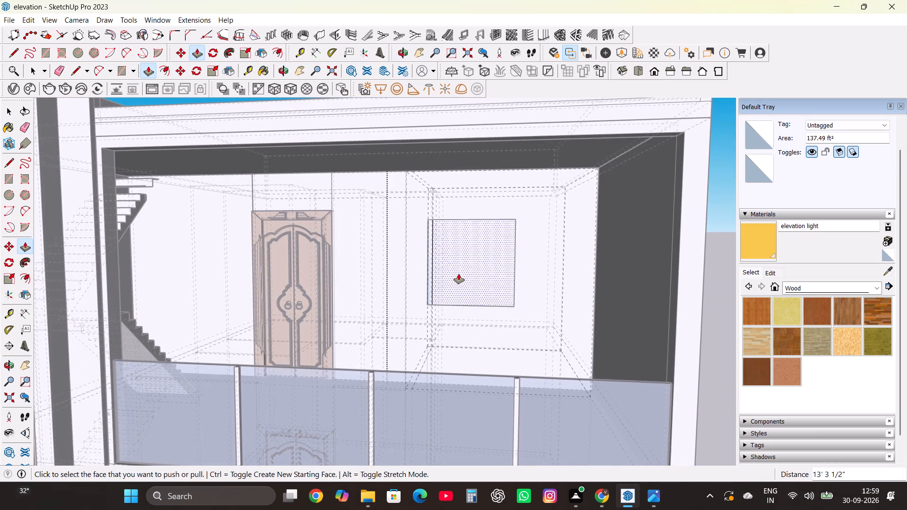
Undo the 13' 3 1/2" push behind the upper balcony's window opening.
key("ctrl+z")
Delete the square face filling the upper balcony's window opening.
scroll(467, 276, "up", 3)
key("space")
left_click(478, 252)
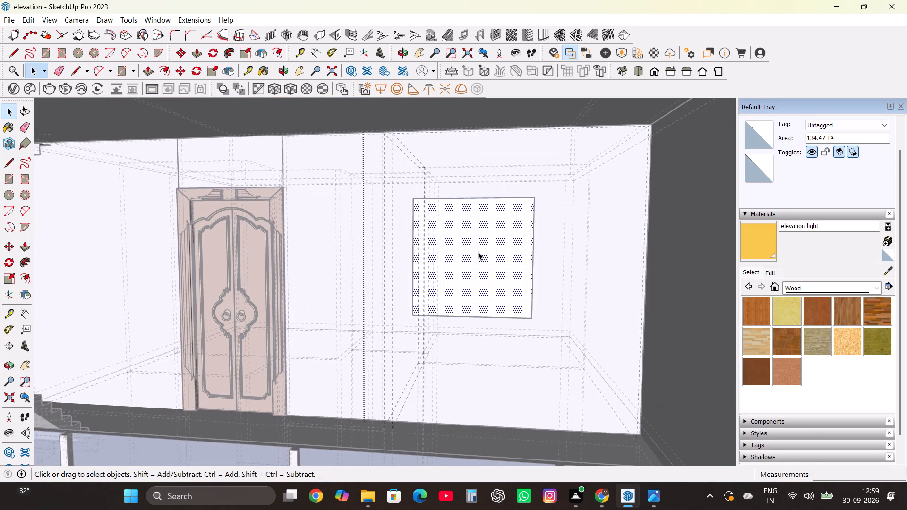
key("Delete")
Turn off the display of back edges in the model.
scroll(461, 280, "down", 6)
middle_click_drag(471, 285, 441, 283)
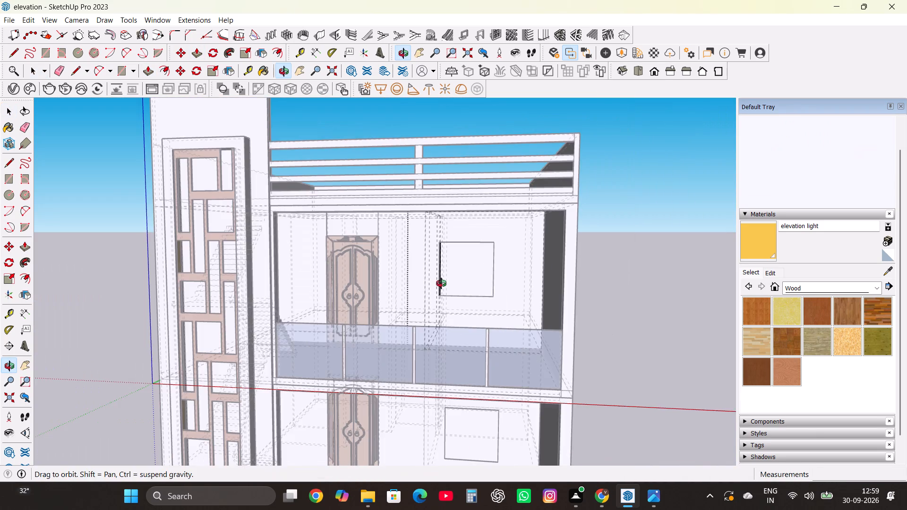
middle_click_drag(441, 283, 492, 224)
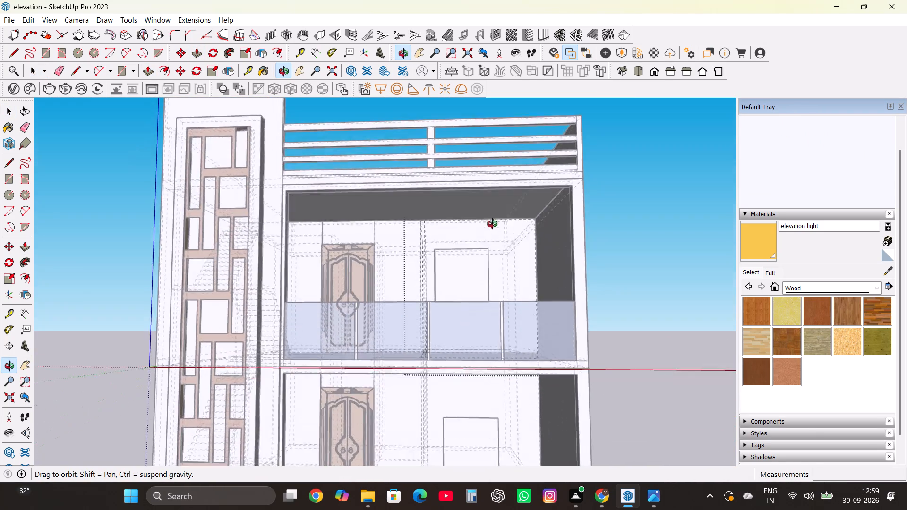
middle_click_drag(492, 224, 402, 260)
scroll(462, 247, "down", 7)
middle_click_drag(470, 380, 562, 396)
scroll(485, 365, "up", 4)
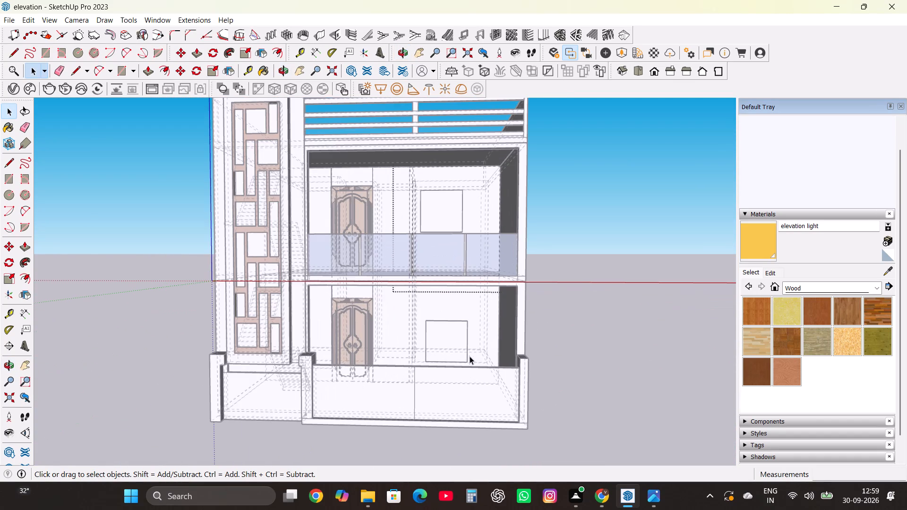
key("k")
Delete the square face filling the ground-floor window opening and leave the wall's editing mode.
scroll(453, 350, "up", 9)
double_click(447, 336)
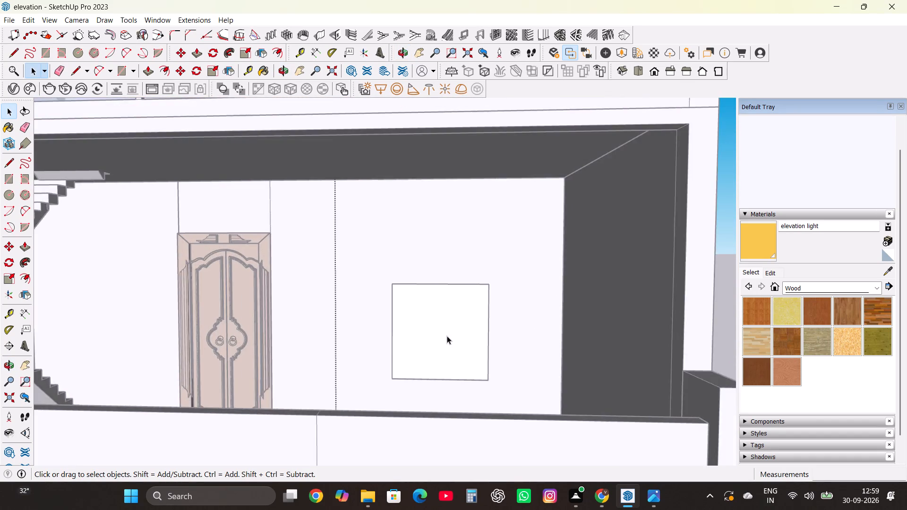
scroll(447, 336, "up", 4)
left_click(447, 336)
scroll(447, 336, "up", 4)
key("Delete")
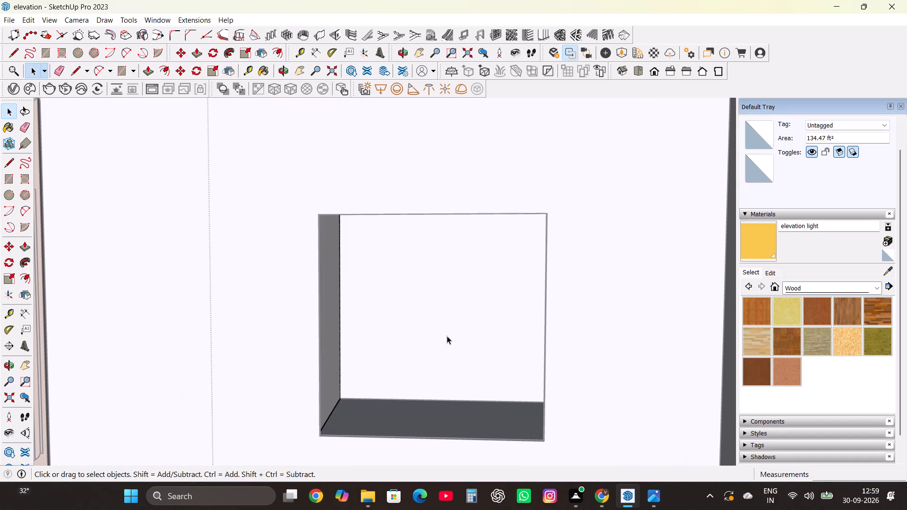
scroll(447, 336, "down", 18)
key("space")
triple_click(563, 283)
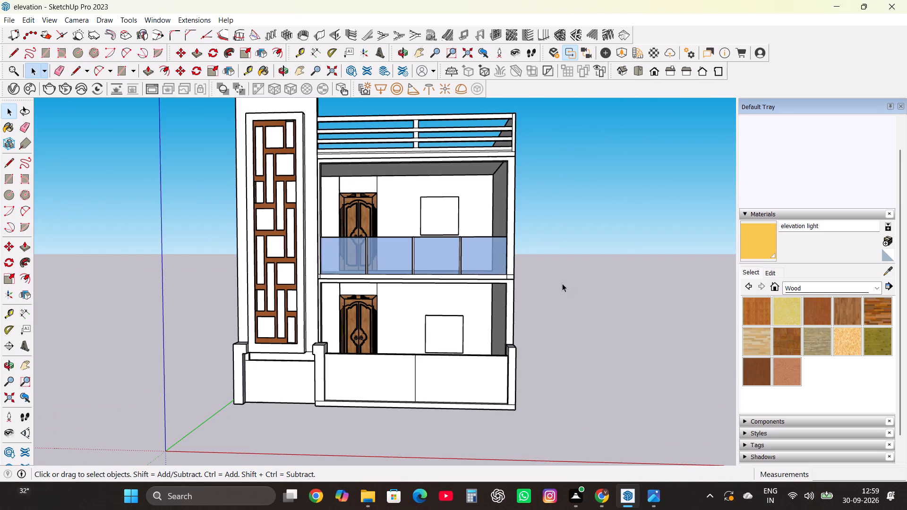
Examine both window openings and the whole facade from several angles, and compare the elevation with the reference photo.
scroll(465, 339, "up", 5)
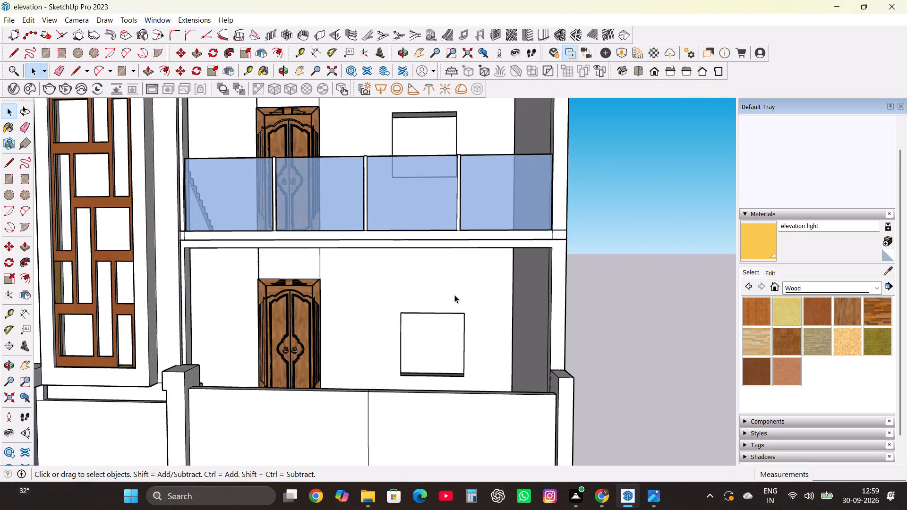
scroll(454, 294, "down", 1)
scroll(446, 309, "up", 11)
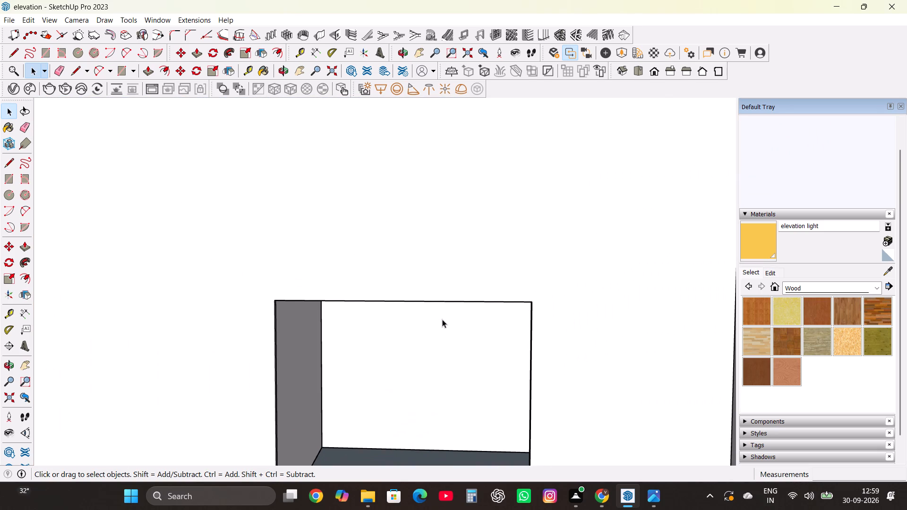
middle_click_drag(450, 328, 388, 273)
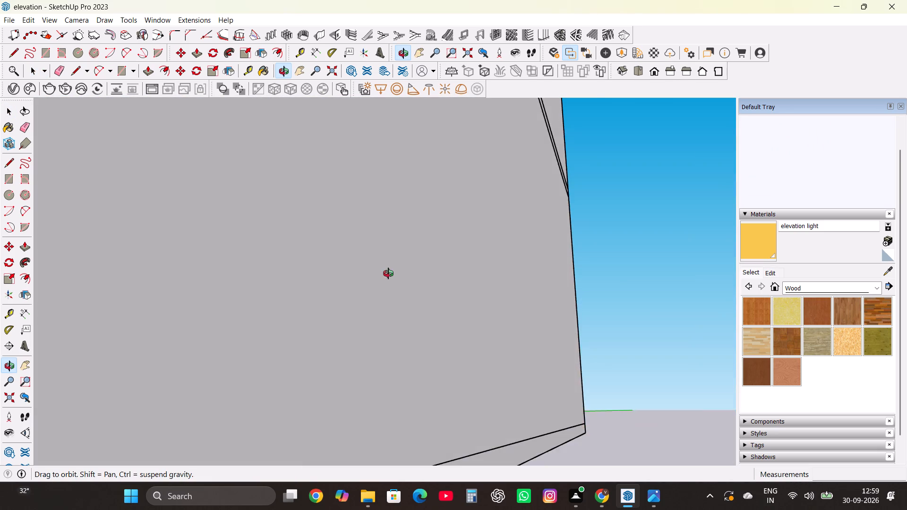
middle_click_drag(388, 273, 486, 301)
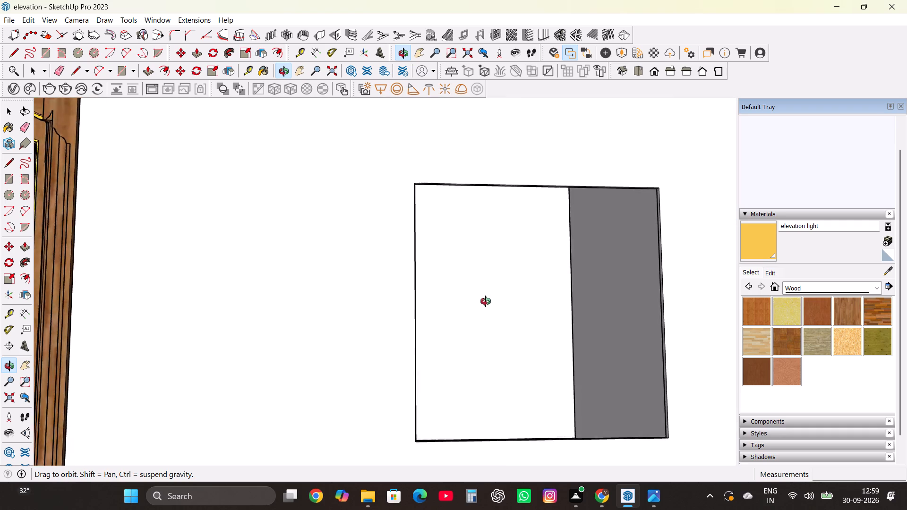
middle_click_drag(486, 301, 566, 385)
scroll(442, 340, "down", 10)
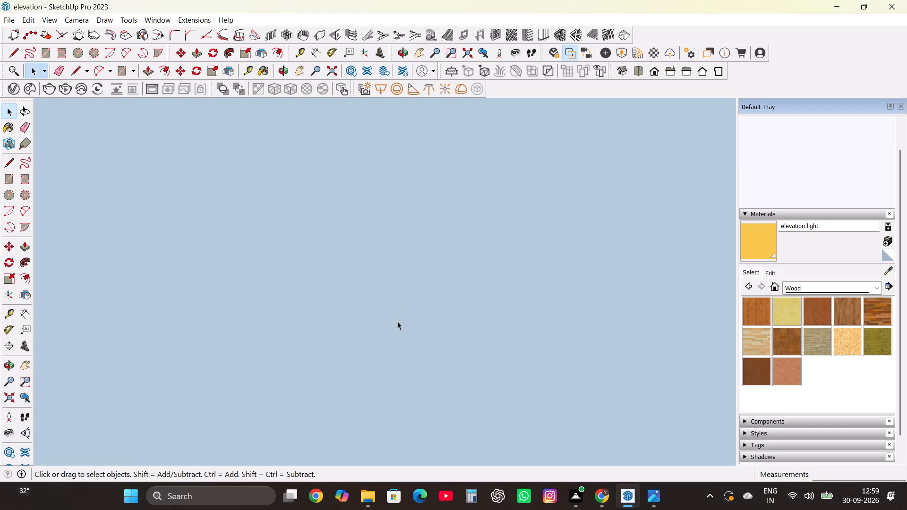
scroll(397, 321, "down", 12)
key("x")
scroll(358, 353, "down", 7)
middle_click_drag(396, 351, 303, 326)
scroll(300, 327, "down", 14)
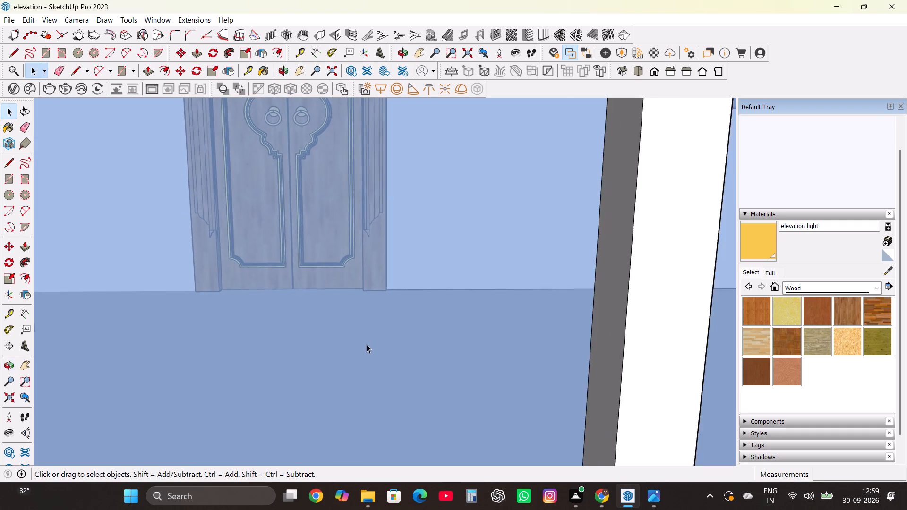
scroll(367, 344, "down", 20)
scroll(367, 344, "down", 18)
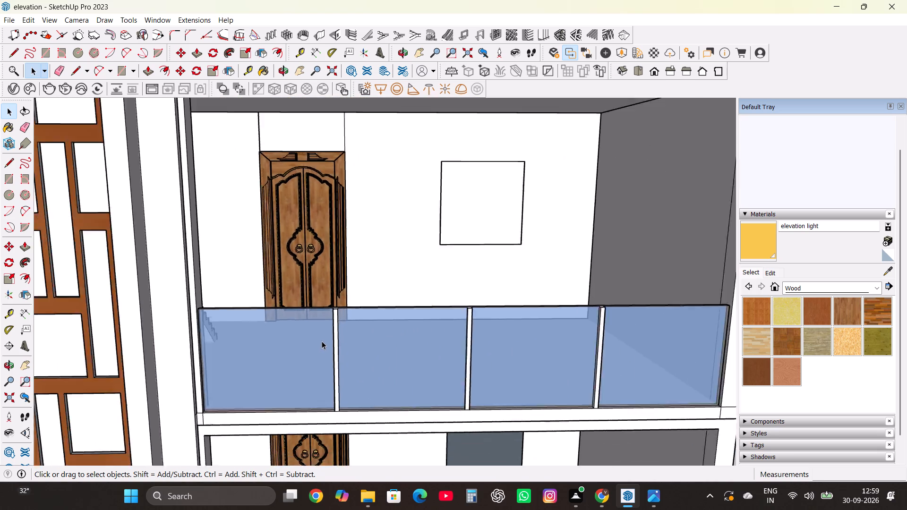
scroll(322, 341, "down", 20)
middle_click_drag(401, 326, 392, 259)
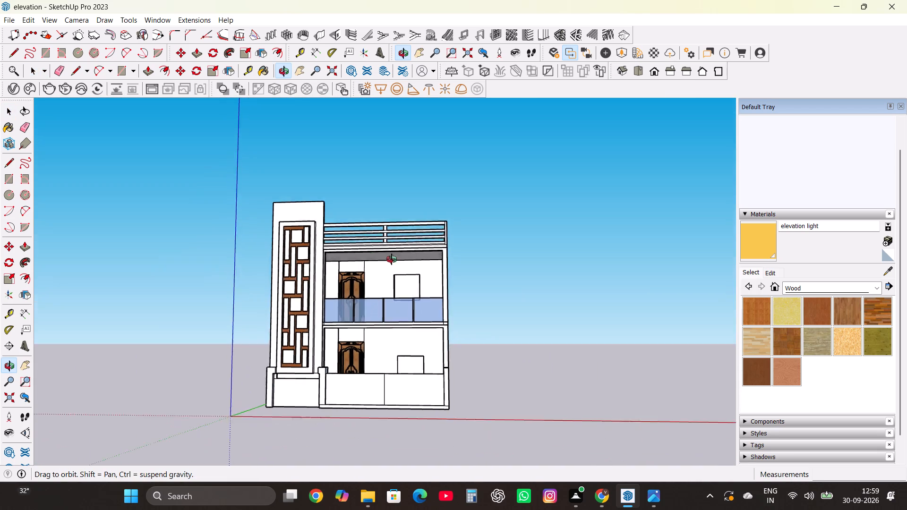
middle_click_drag(392, 259, 405, 275)
double_click(518, 274)
scroll(334, 420, "up", 3)
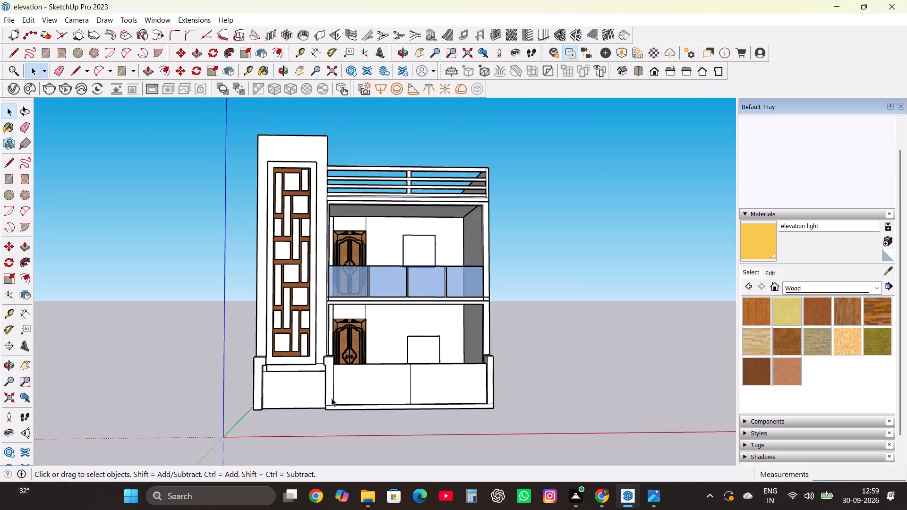
scroll(332, 398, "up", 12)
middle_click_drag(407, 349, 396, 412)
scroll(539, 328, "down", 4)
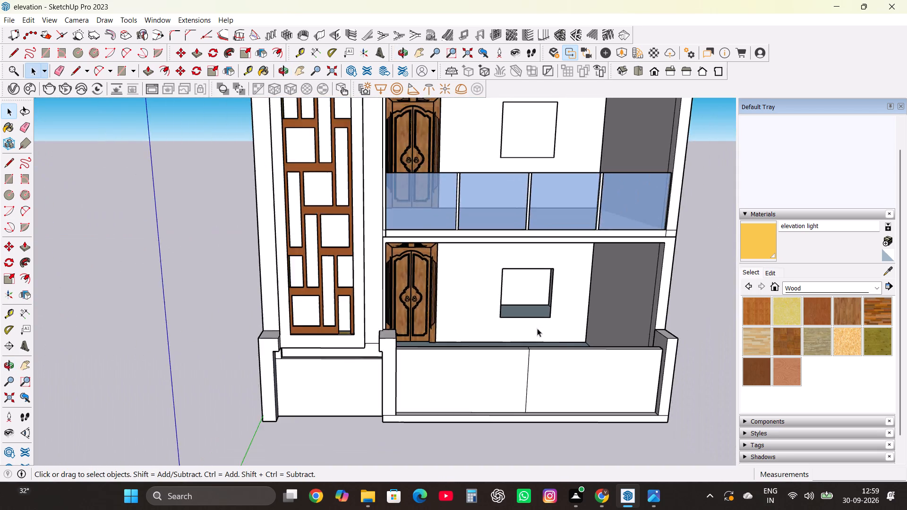
scroll(537, 328, "down", 8)
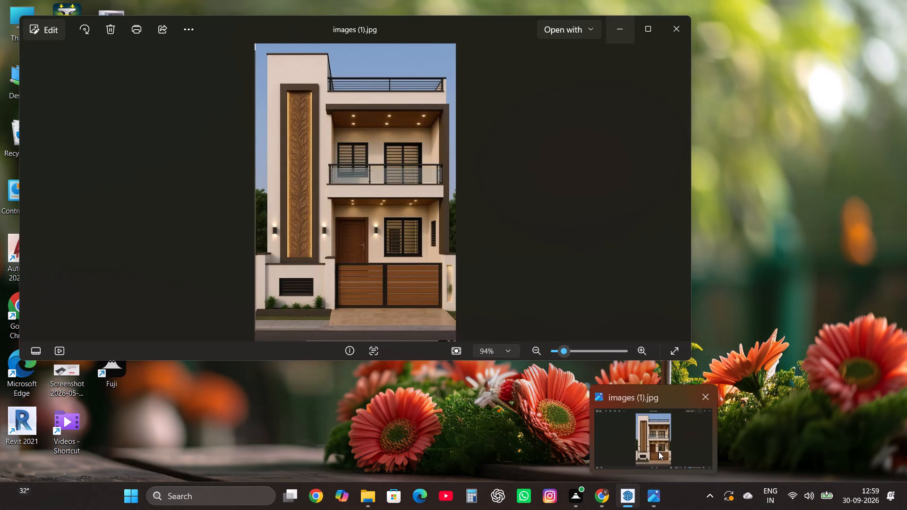
Copy the right gate panel's bottom edge 5' up to its top and divide the distance into 6 equal horizontal strips.
scroll(529, 366, "up", 2)
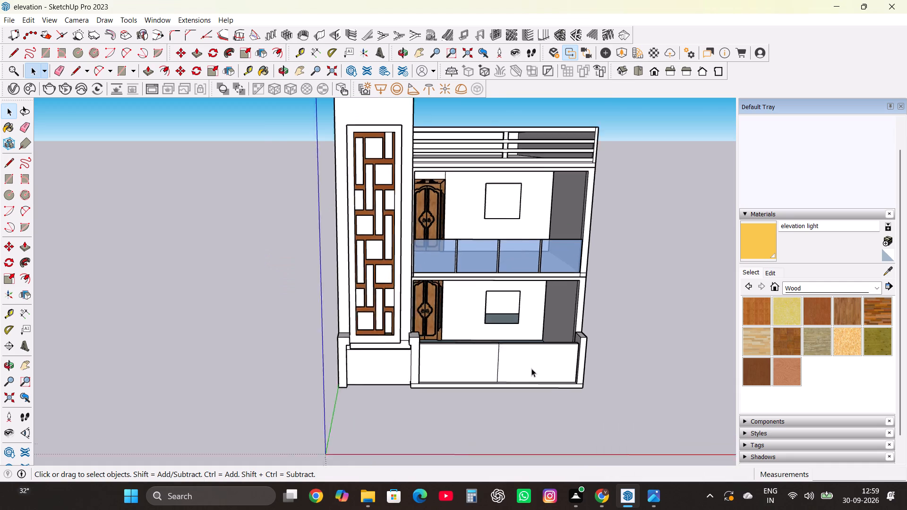
scroll(531, 368, "up", 15)
middle_click_drag(546, 380, 497, 345)
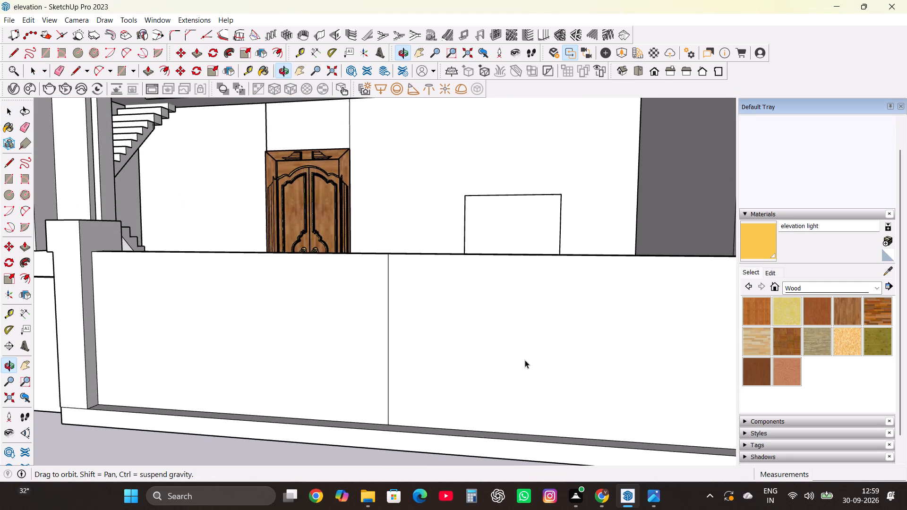
left_click(512, 433)
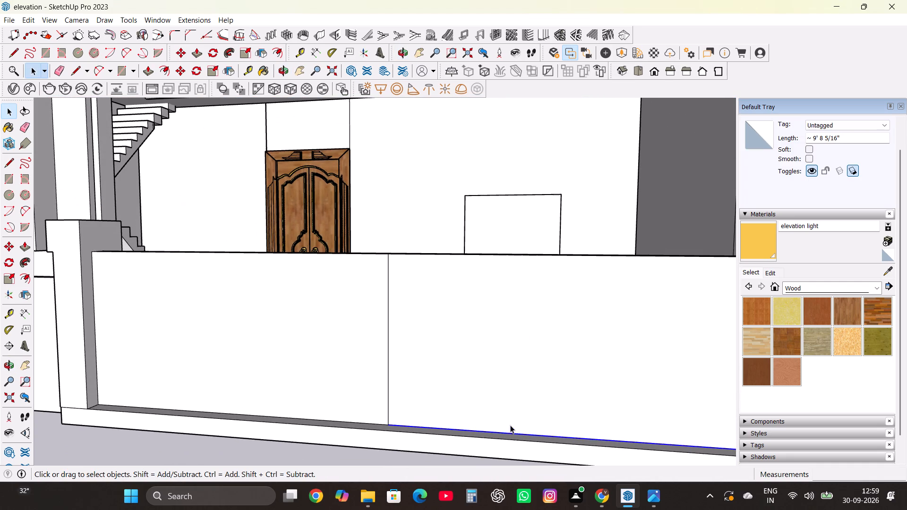
scroll(504, 411, "down", 5)
key("m")
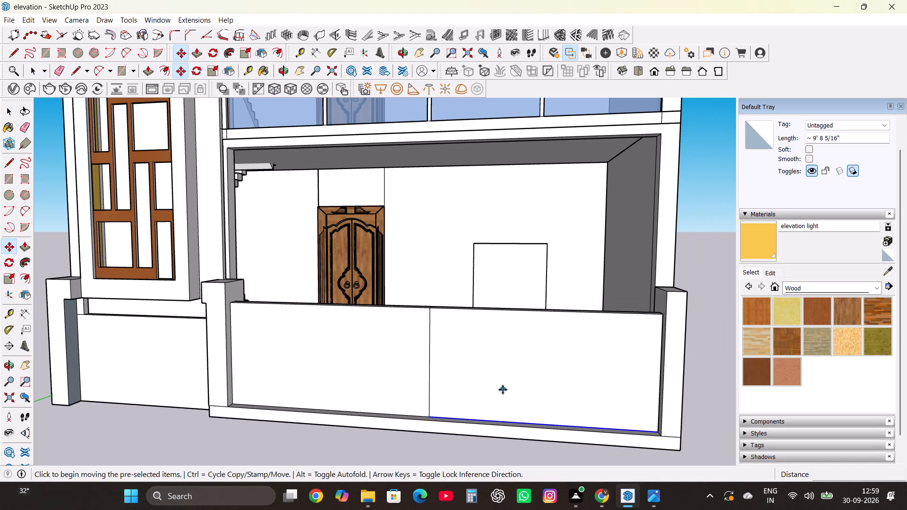
left_click(531, 425)
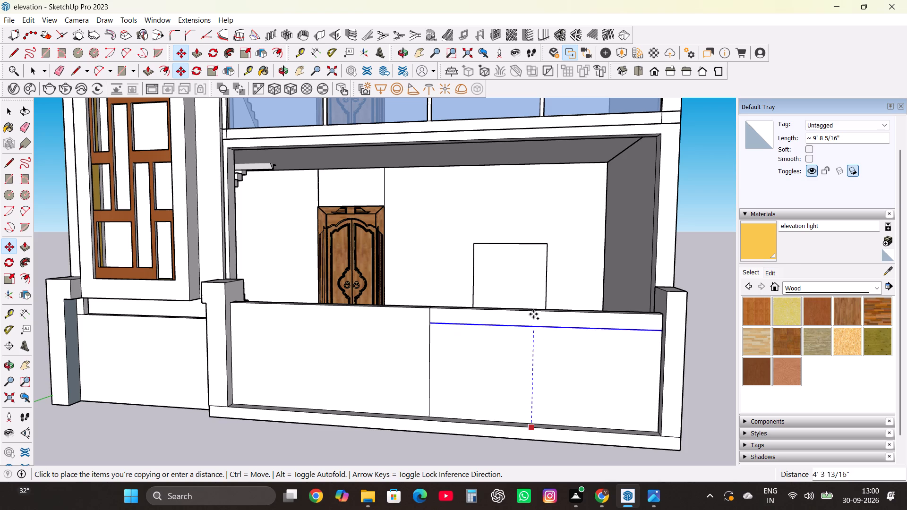
left_click(537, 314)
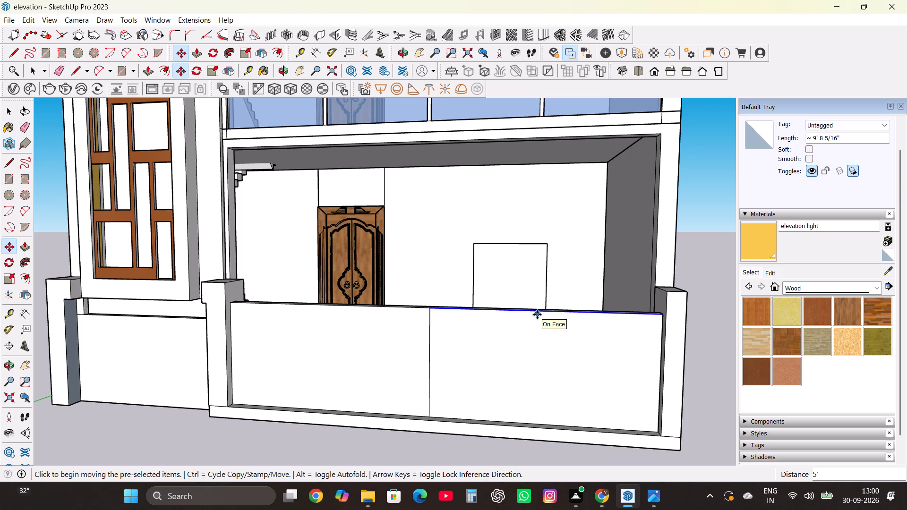
key("slash")
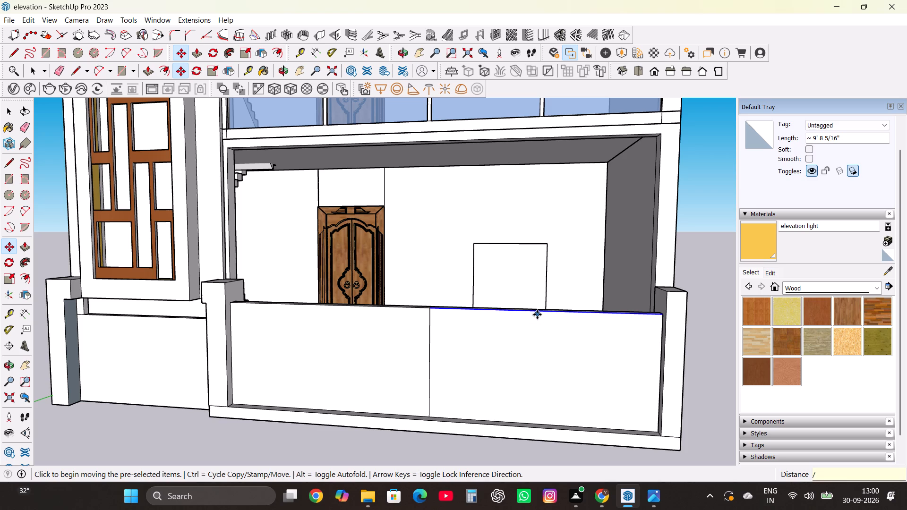
key("6")
key("Return")
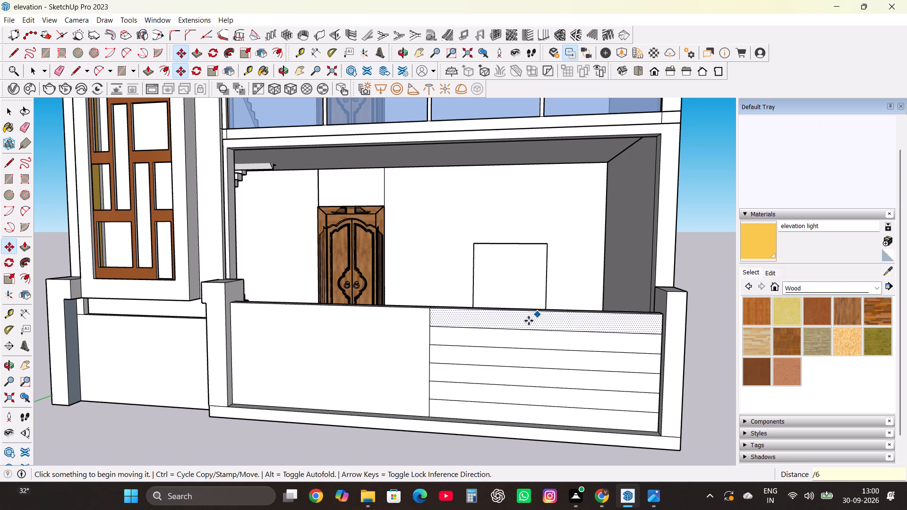
key("space")
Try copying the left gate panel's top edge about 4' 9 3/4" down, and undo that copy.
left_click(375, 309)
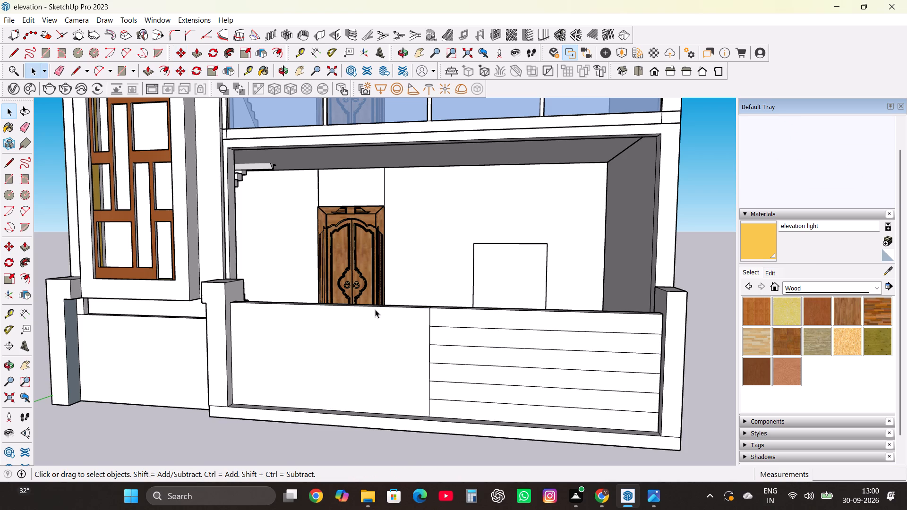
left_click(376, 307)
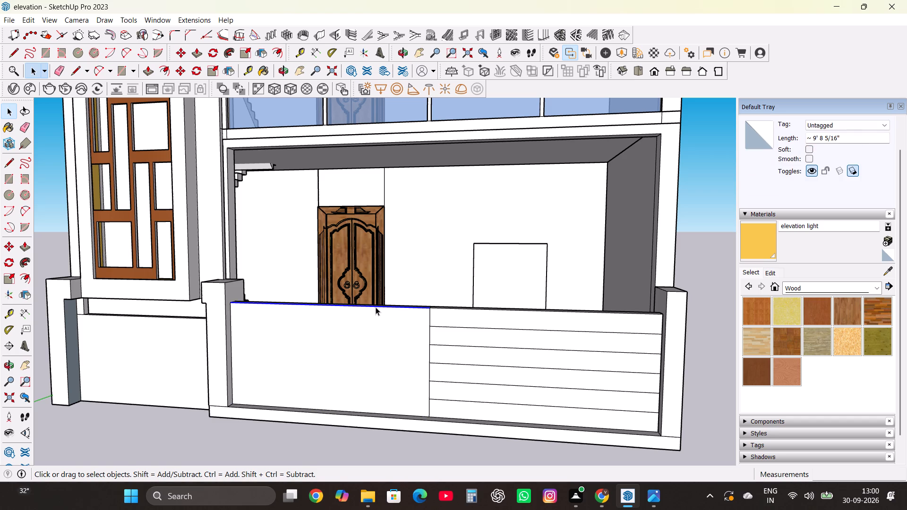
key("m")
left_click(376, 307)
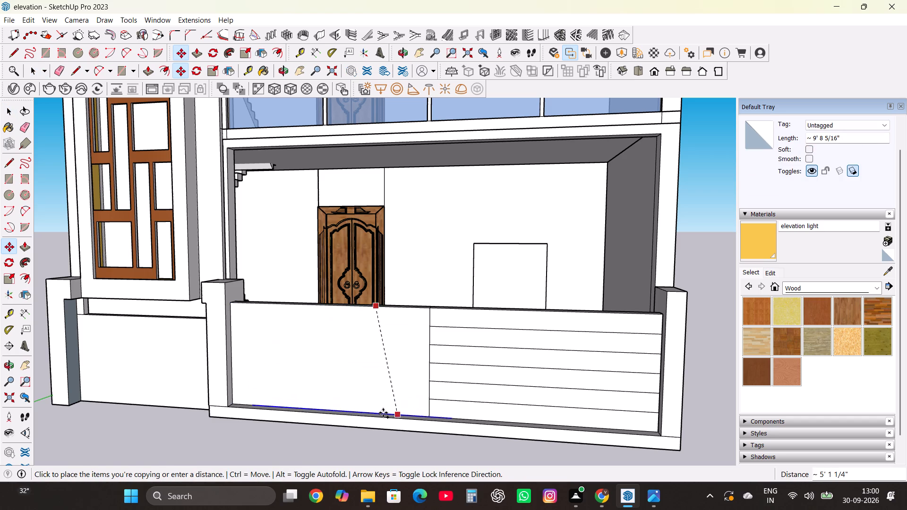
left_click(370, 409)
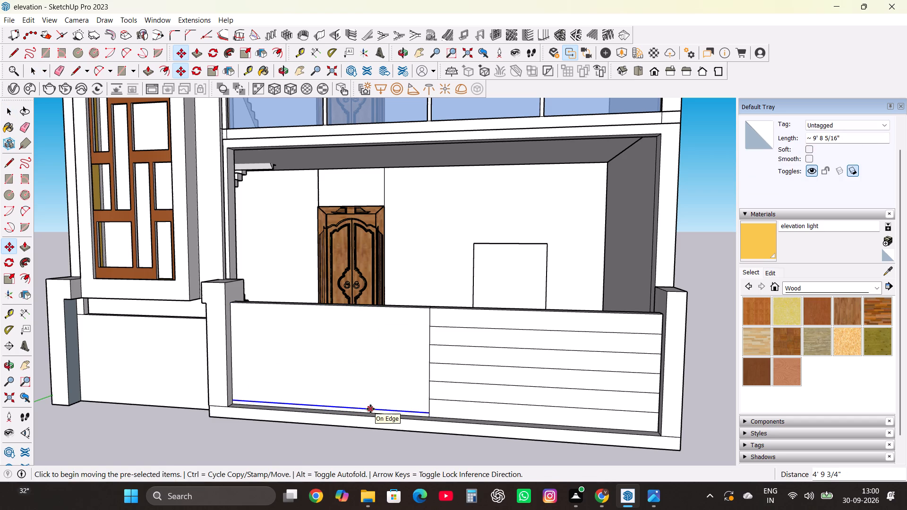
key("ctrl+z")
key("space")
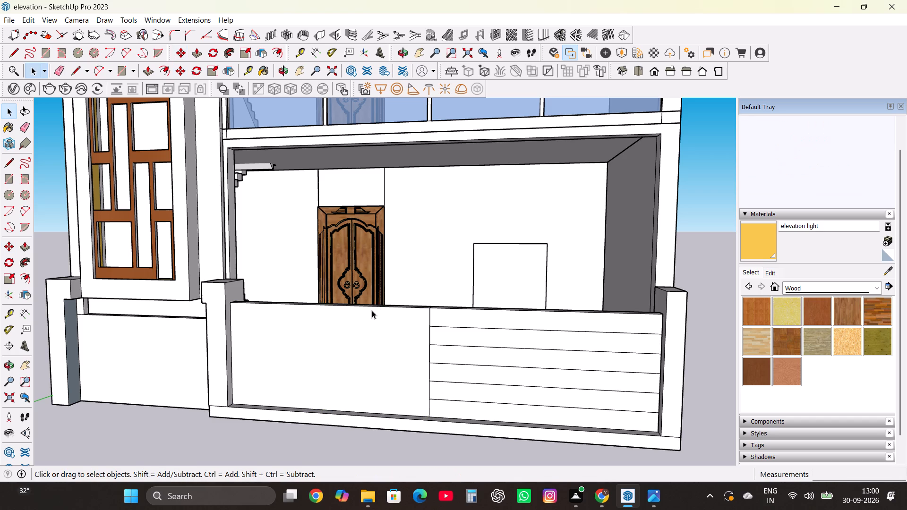
Copy the left gate panel's top edge 5' down to its bottom and divide the distance into 6 equal horizontal strips.
left_click(371, 307)
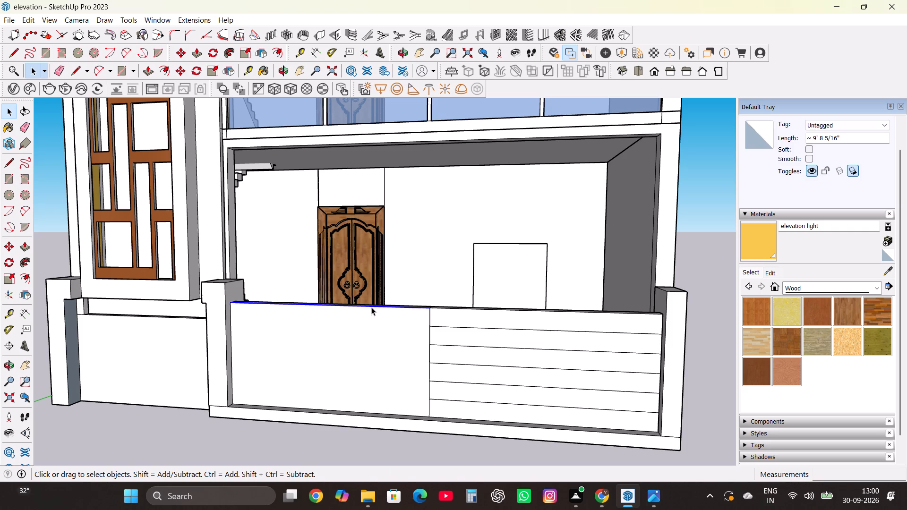
key("m")
left_click(371, 307)
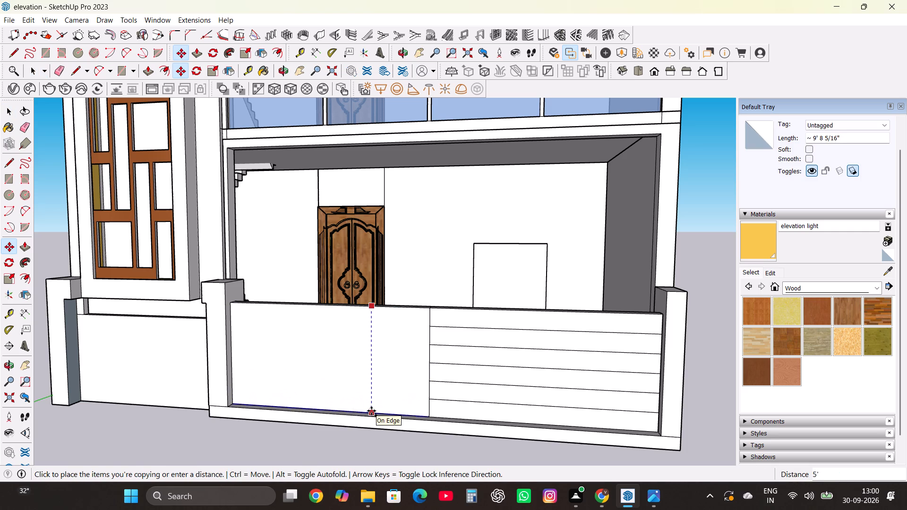
left_click(371, 411)
type("/6")
key("Return")
scroll(373, 406, "up", 3)
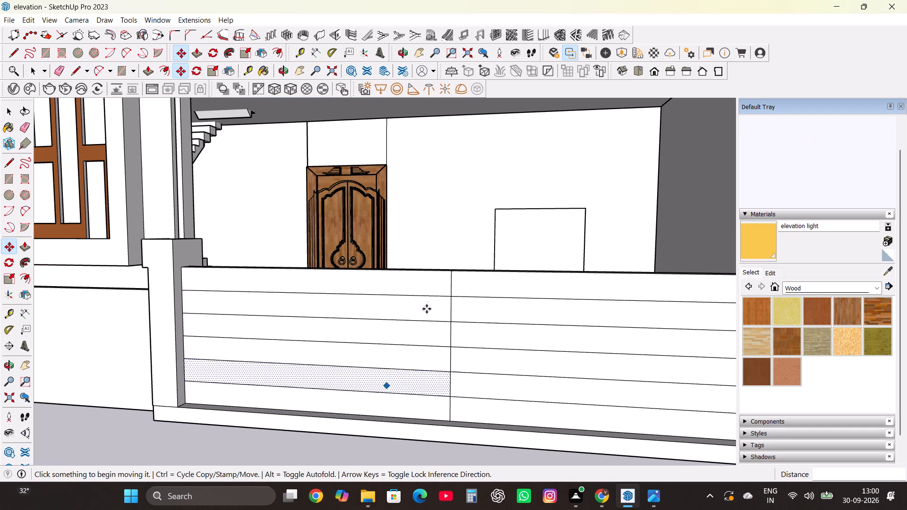
key("space")
Select the topmost strip face of the left gate panel.
left_click(425, 289)
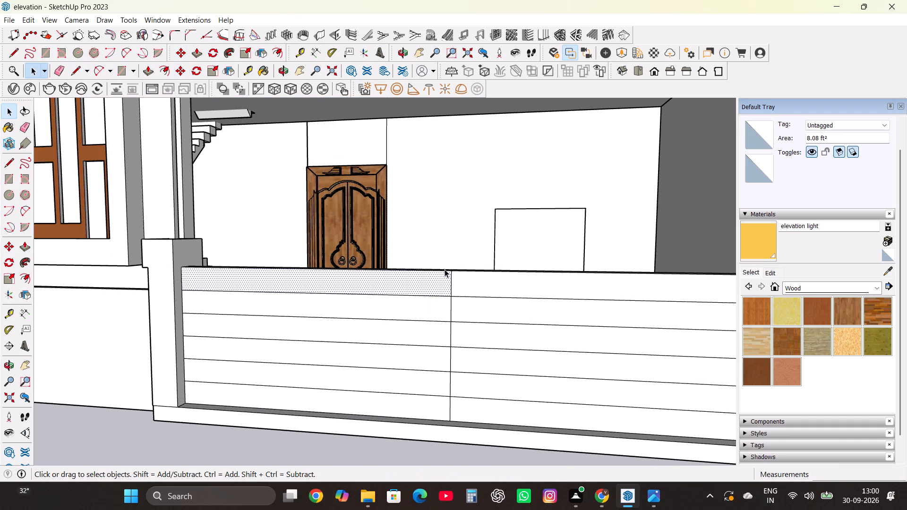
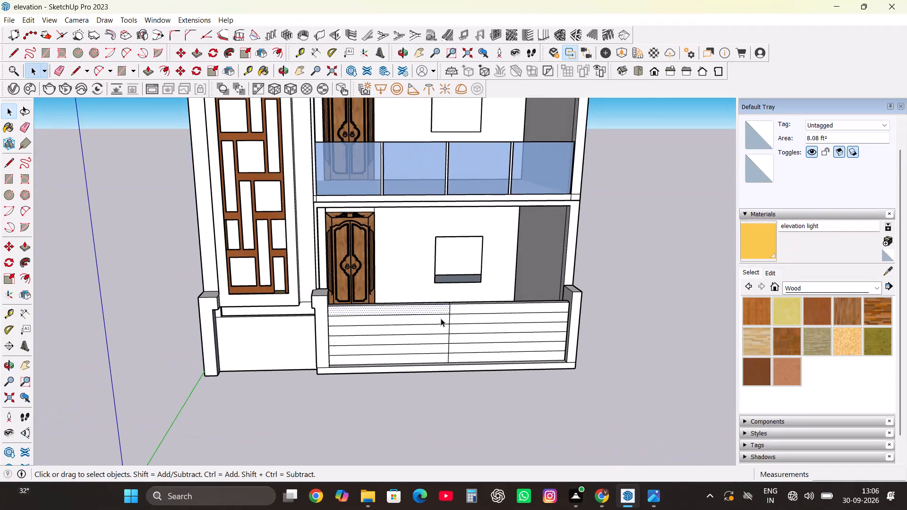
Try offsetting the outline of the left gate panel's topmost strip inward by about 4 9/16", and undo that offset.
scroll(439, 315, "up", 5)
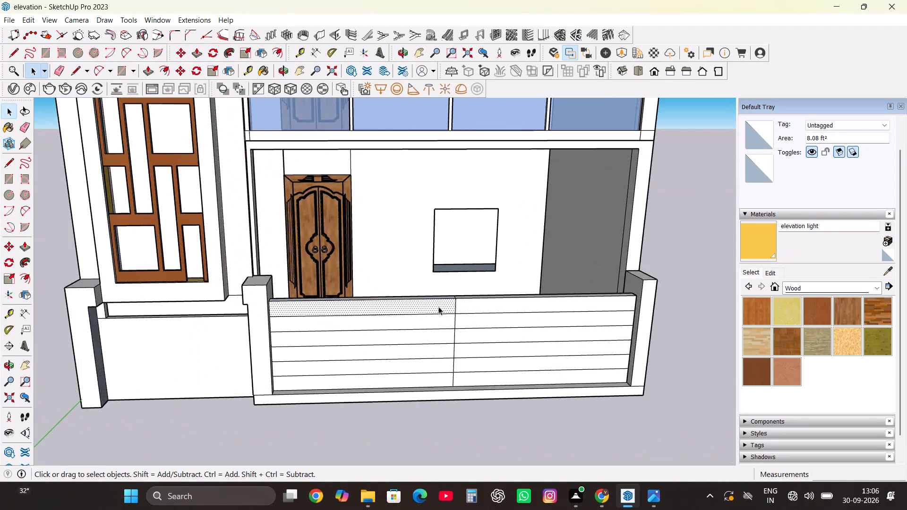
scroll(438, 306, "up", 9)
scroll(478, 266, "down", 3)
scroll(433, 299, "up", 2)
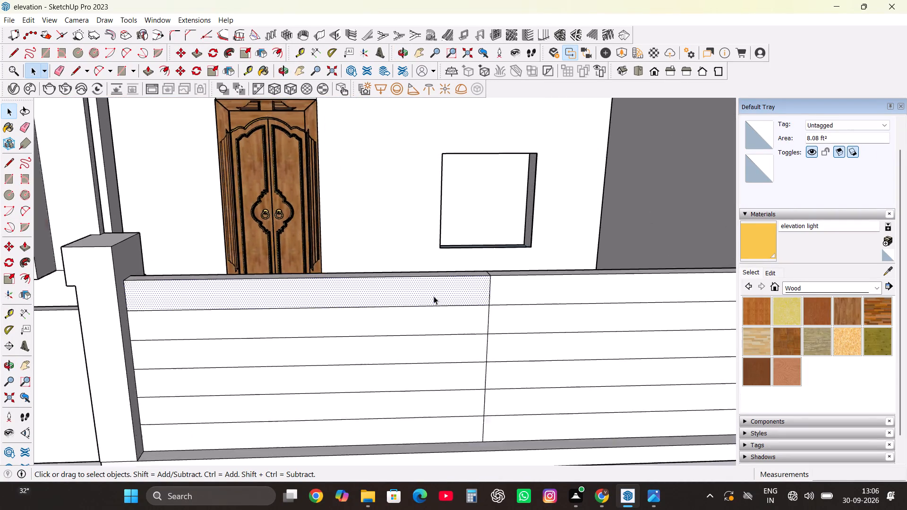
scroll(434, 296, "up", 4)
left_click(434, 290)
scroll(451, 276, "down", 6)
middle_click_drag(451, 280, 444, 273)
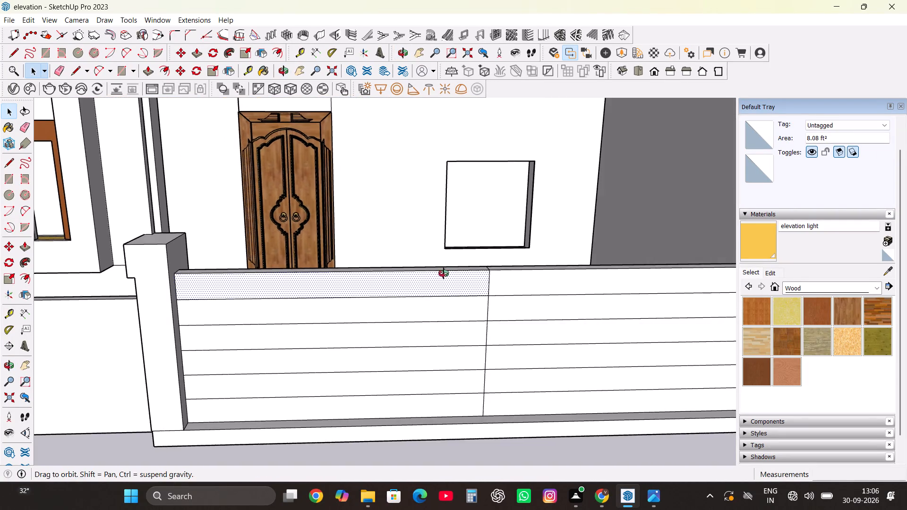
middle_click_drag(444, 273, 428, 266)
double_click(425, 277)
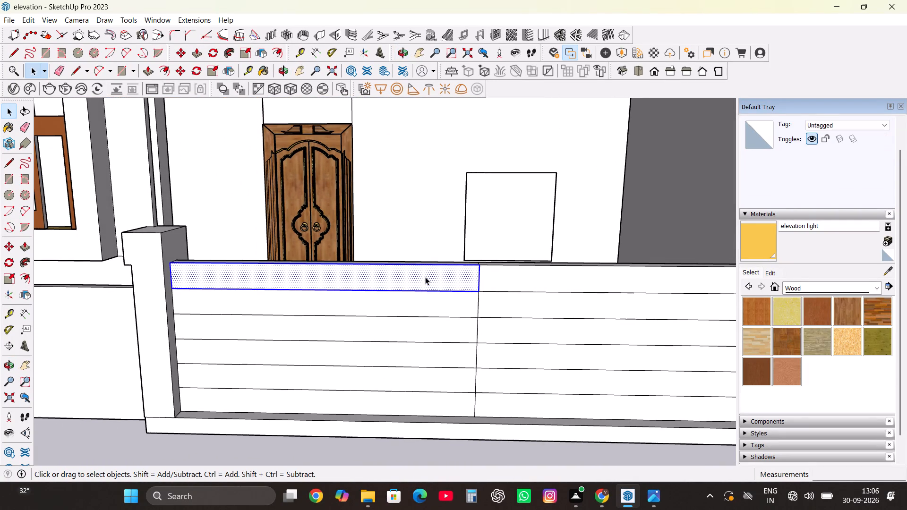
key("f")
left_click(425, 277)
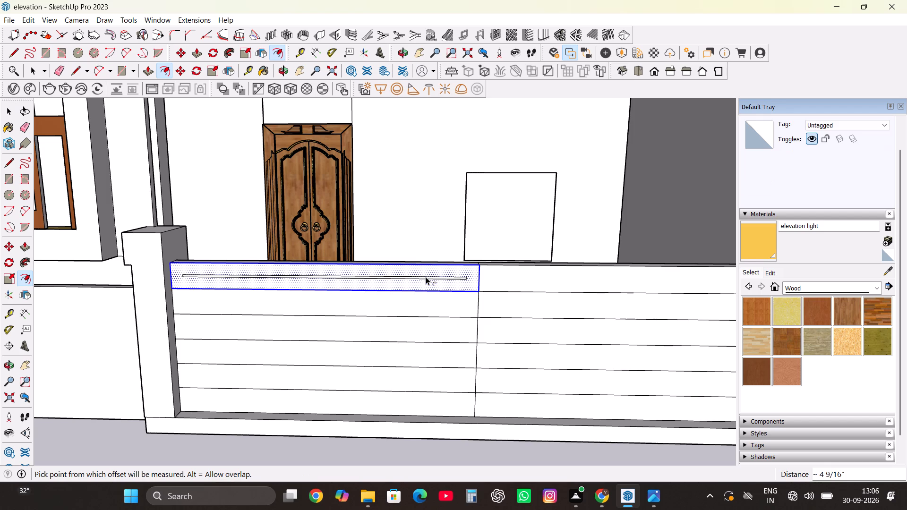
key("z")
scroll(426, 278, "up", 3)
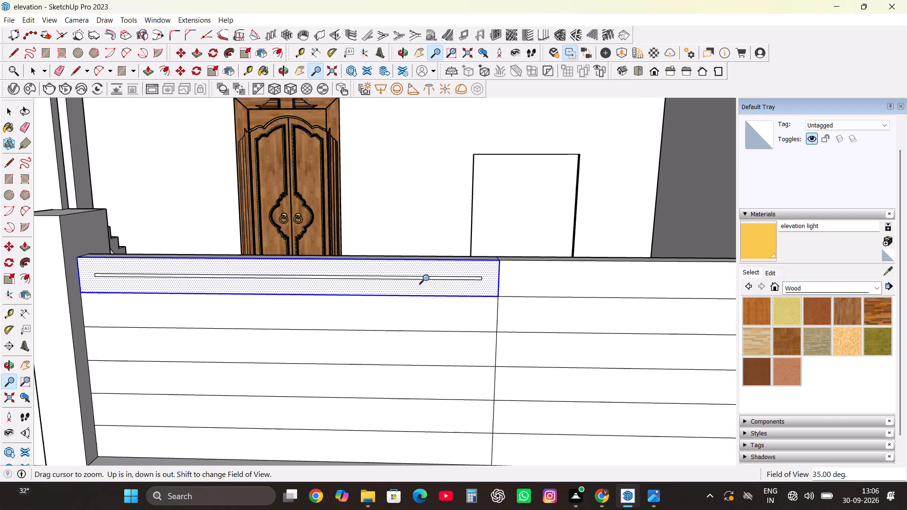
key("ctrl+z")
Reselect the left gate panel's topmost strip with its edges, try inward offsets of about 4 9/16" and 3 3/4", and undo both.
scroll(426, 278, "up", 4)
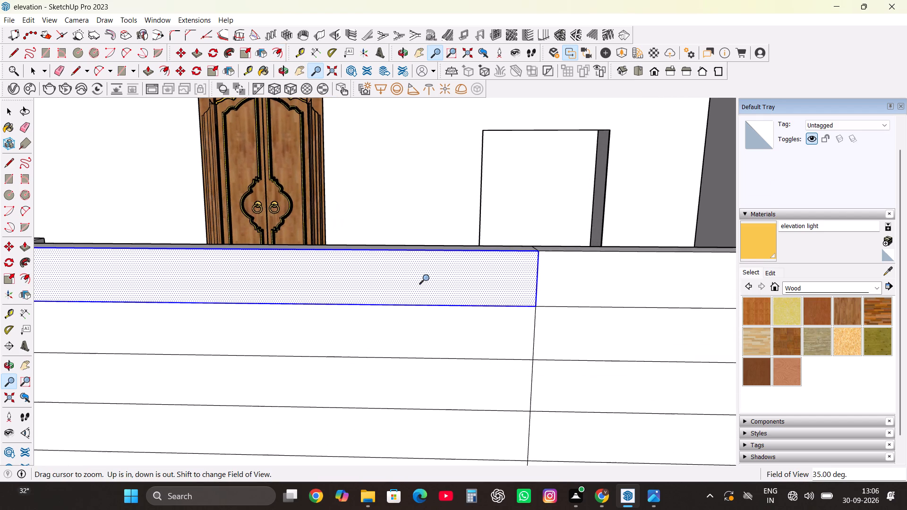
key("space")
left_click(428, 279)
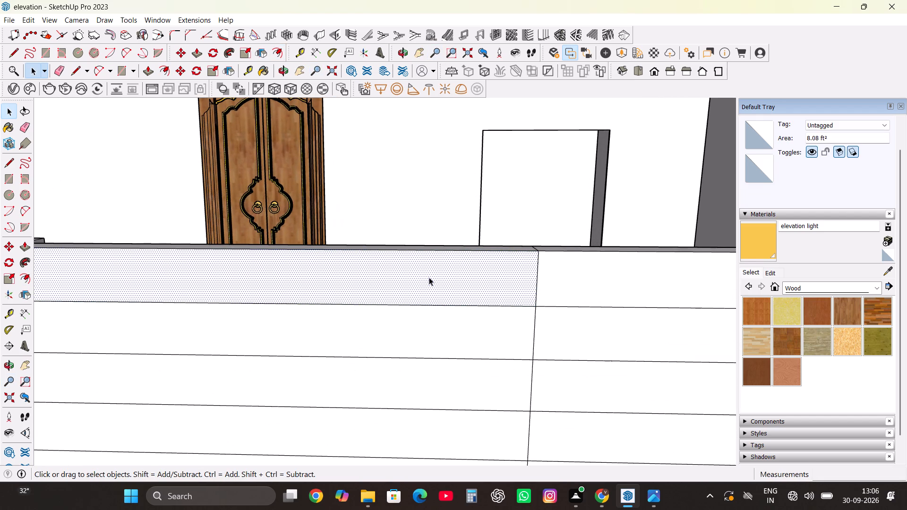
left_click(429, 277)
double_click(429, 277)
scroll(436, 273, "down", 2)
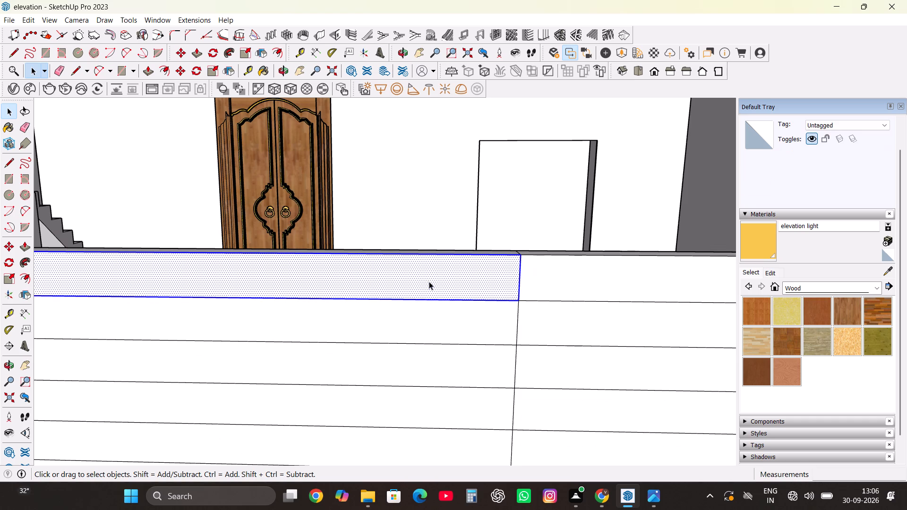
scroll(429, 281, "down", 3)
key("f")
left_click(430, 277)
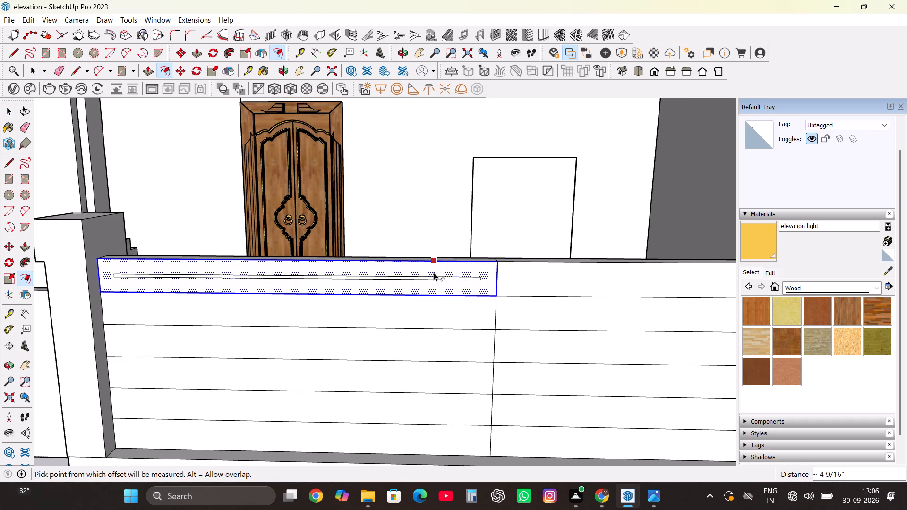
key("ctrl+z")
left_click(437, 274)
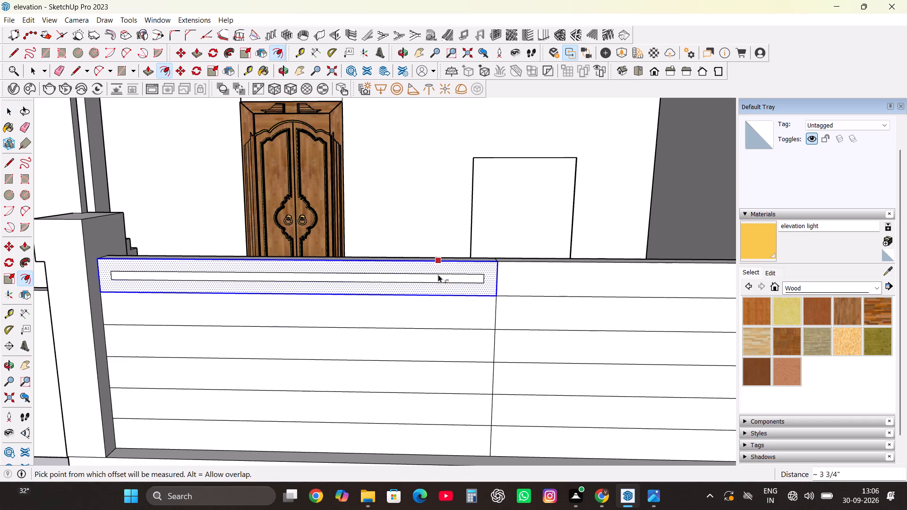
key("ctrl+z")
Offset the outline of the left gate panel's topmost strip inward by about 1 1/4".
left_click(499, 278)
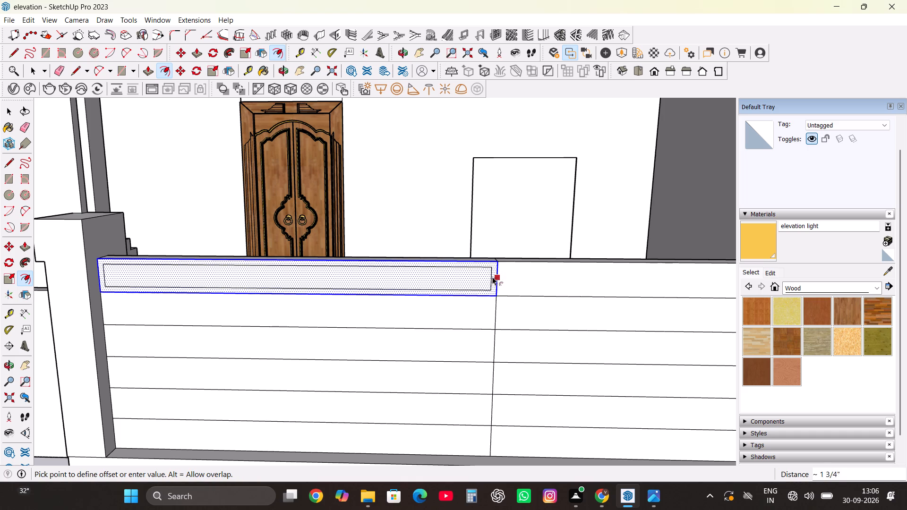
left_click(493, 277)
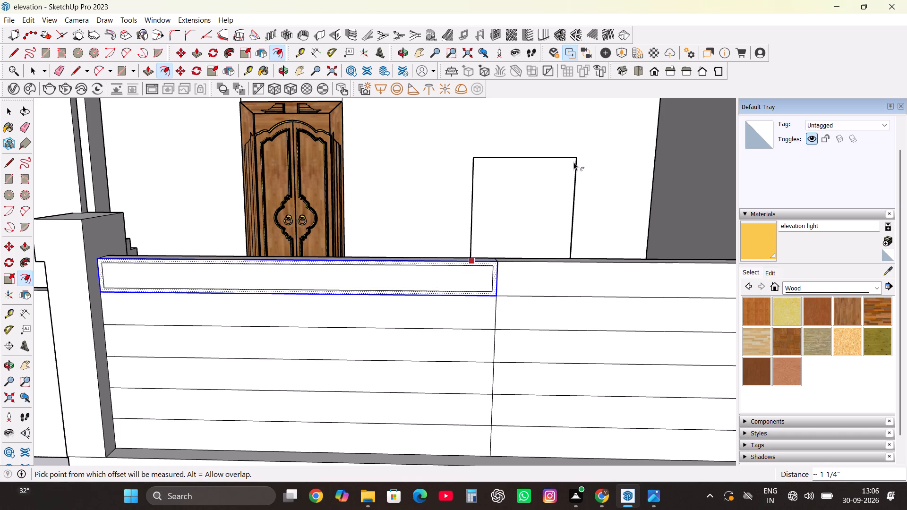
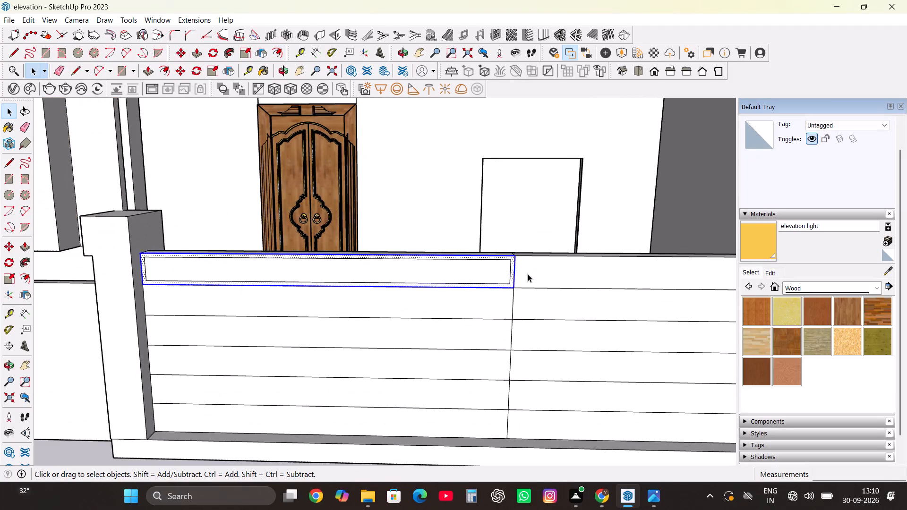
Repeat the about 1 1/4" inward offset on the outline of the right gate panel's topmost strip.
left_click(528, 274)
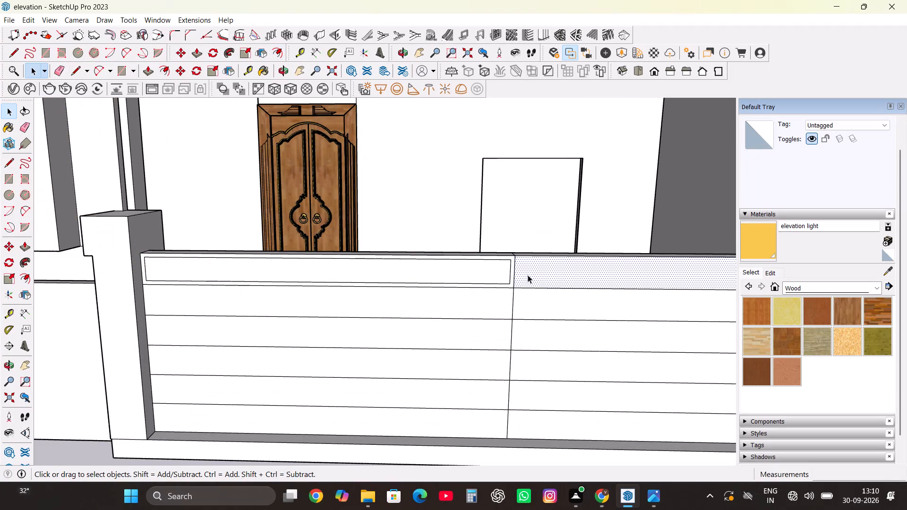
key("f")
double_click(528, 275)
key("space")
Repeat the same inward offset on the second and third strips from the top of the left gate panel.
left_click(489, 300)
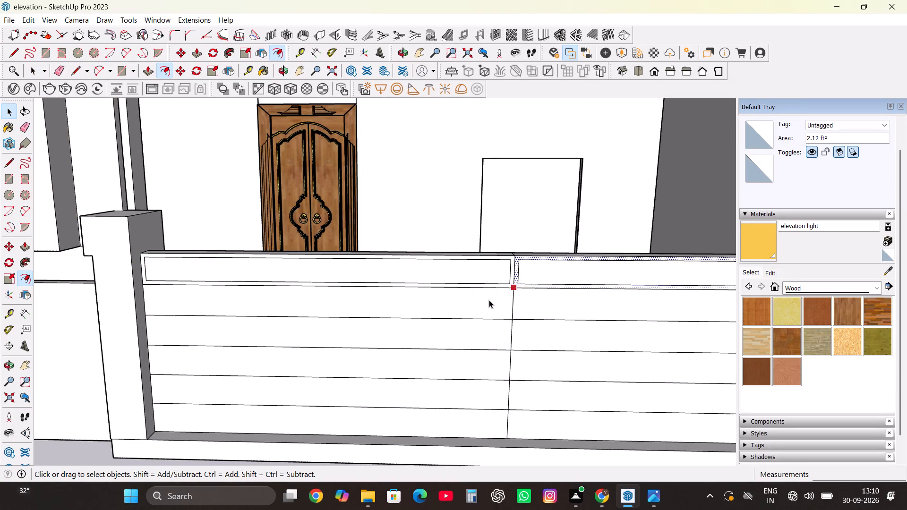
key("f")
double_click(489, 300)
scroll(488, 300, "down", 4)
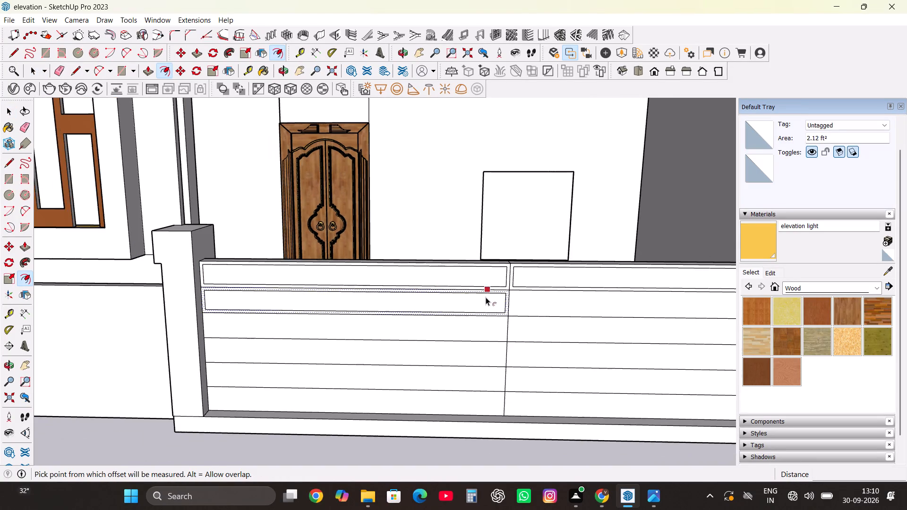
scroll(493, 336, "up", 2)
key("space")
left_click(491, 329)
key("f")
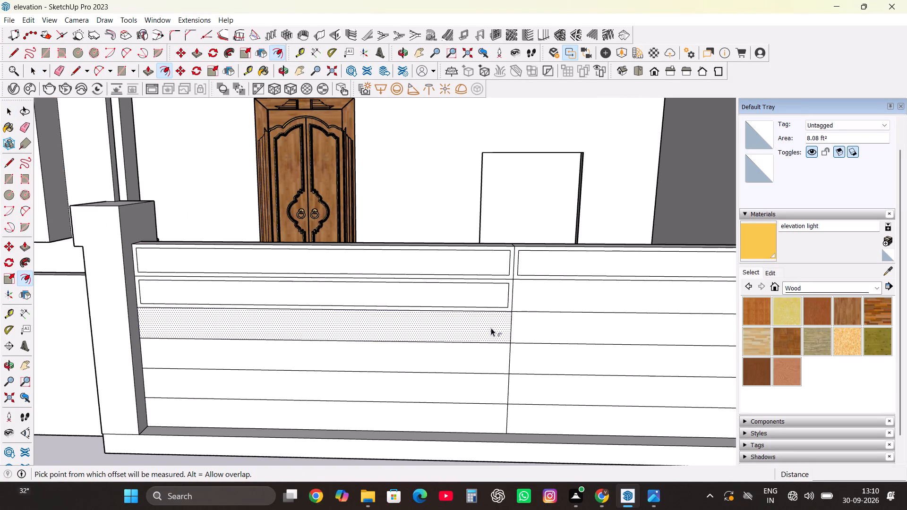
double_click(491, 328)
scroll(484, 308, "down", 4)
scroll(499, 353, "up", 4)
key("space")
Repeat the same inward offset on the fourth and fifth strips from the top of the left gate panel.
left_click(496, 339)
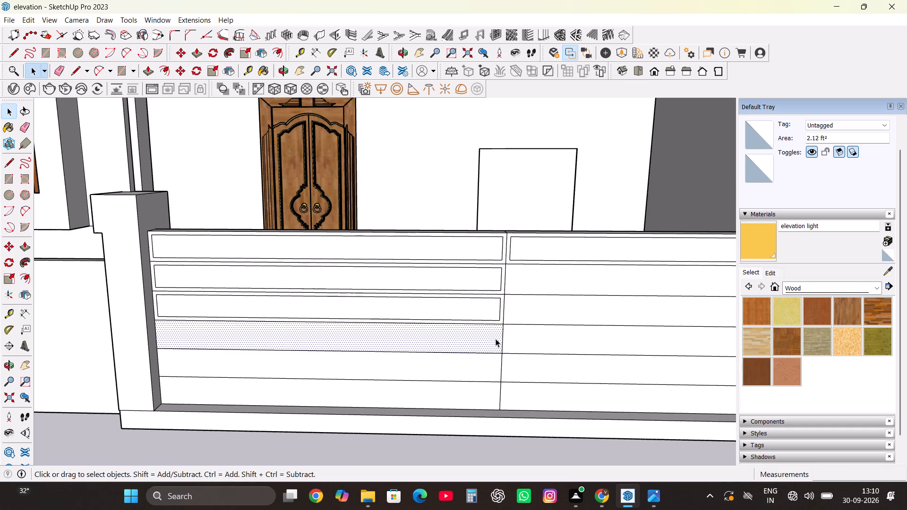
key("f")
double_click(495, 336)
scroll(482, 305, "down", 4)
scroll(503, 381, "up", 2)
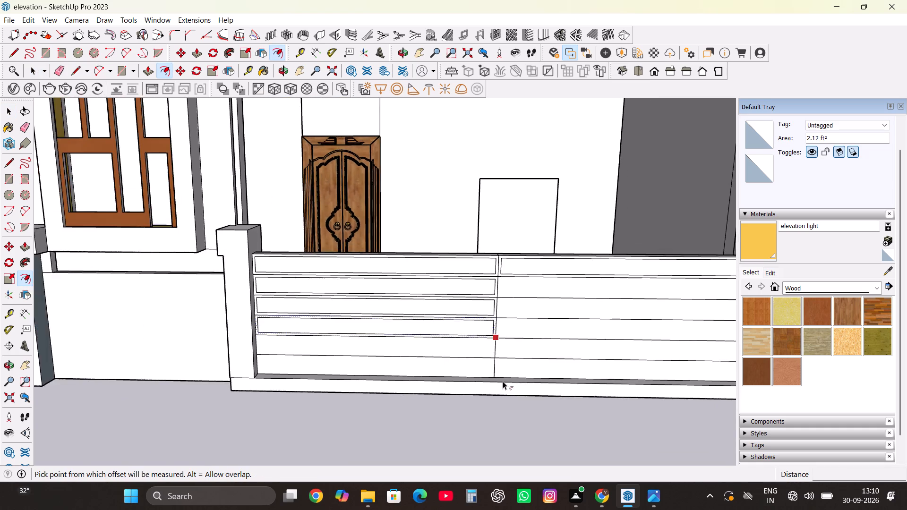
scroll(503, 381, "up", 2)
key("space")
left_click(480, 339)
key("f")
double_click(480, 339)
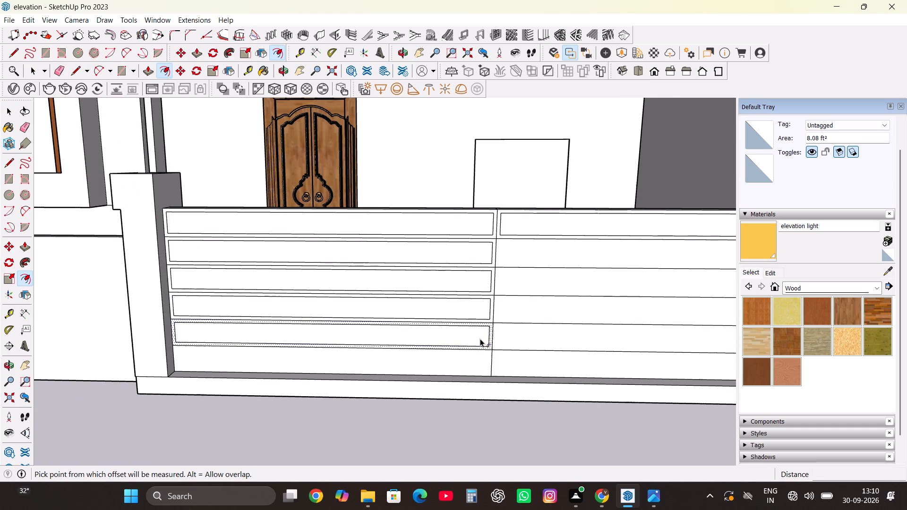
scroll(480, 338, "down", 4)
scroll(480, 344, "up", 4)
key("space")
Repeat the same inward offset on the bottom strip of the left gate panel.
left_click(471, 362)
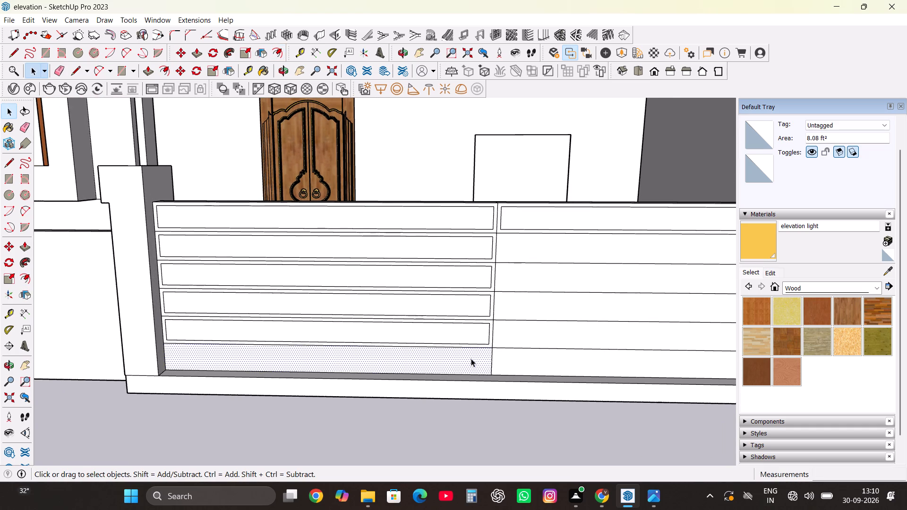
key("f")
double_click(471, 358)
scroll(471, 358, "down", 3)
scroll(531, 369, "up", 3)
key("space")
Repeat the same inward offset on the three lowest strips of the right gate panel, working upward from the bottom.
left_click(527, 364)
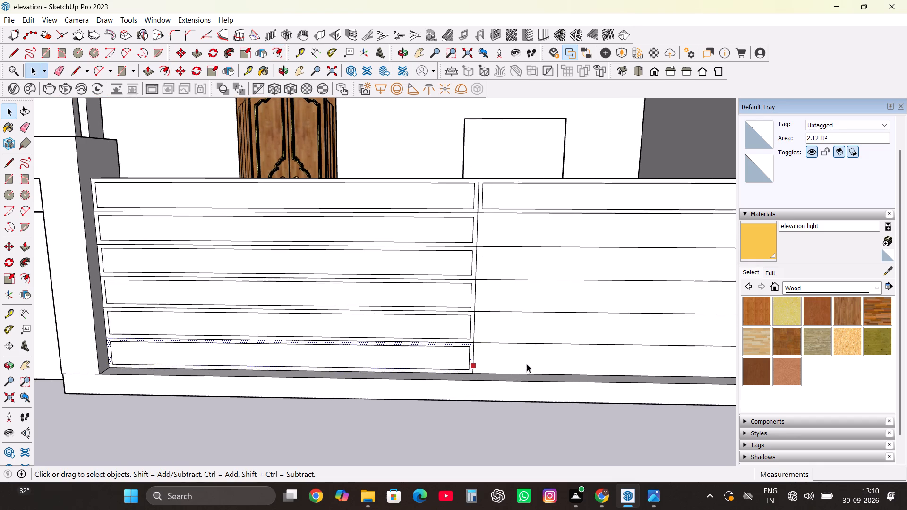
key("f")
double_click(522, 348)
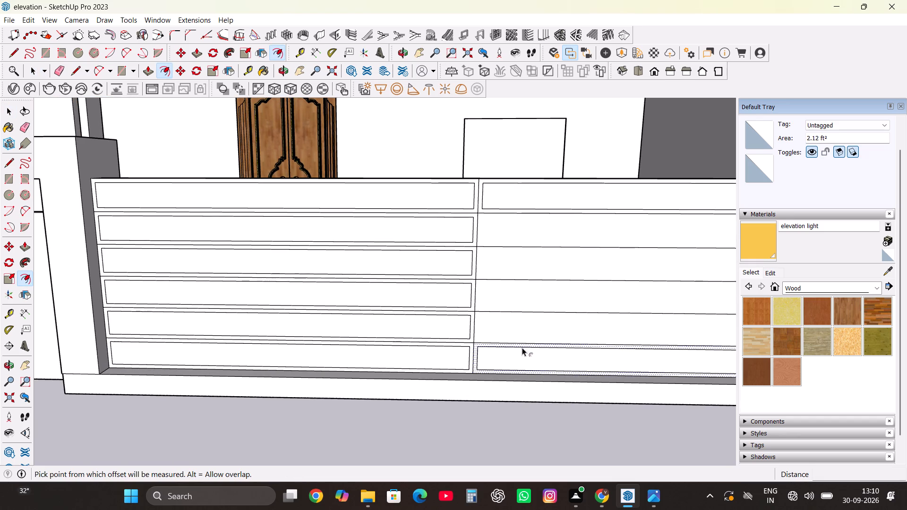
key("space")
left_click(513, 334)
key("f")
double_click(513, 331)
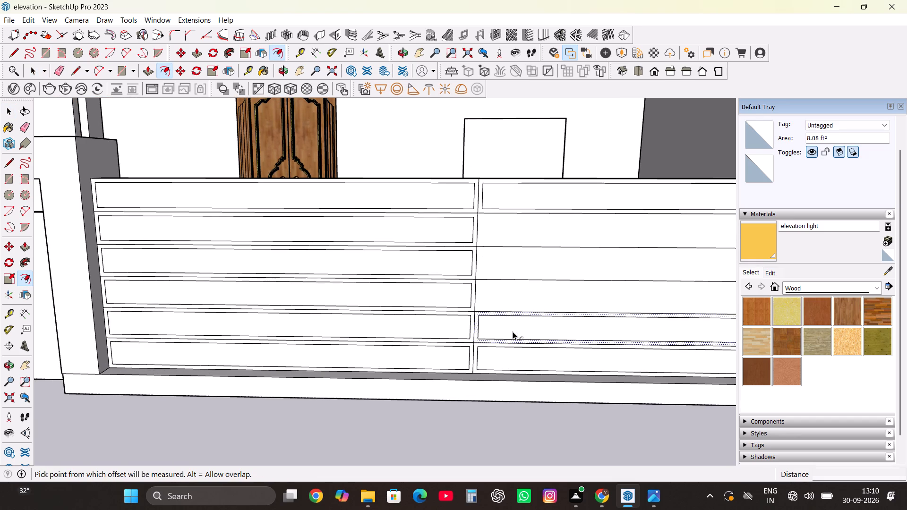
key("space")
left_click(516, 299)
key("f")
double_click(515, 298)
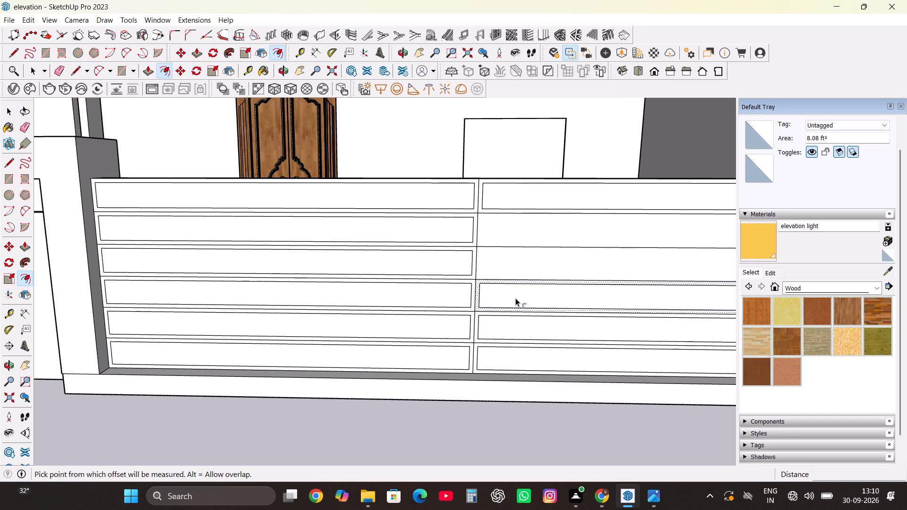
key("space")
Repeat the same inward offset on the right gate panel's third and second strips from the top, and clear the selection.
left_click(516, 262)
key("f")
left_click(516, 262)
left_click(516, 262)
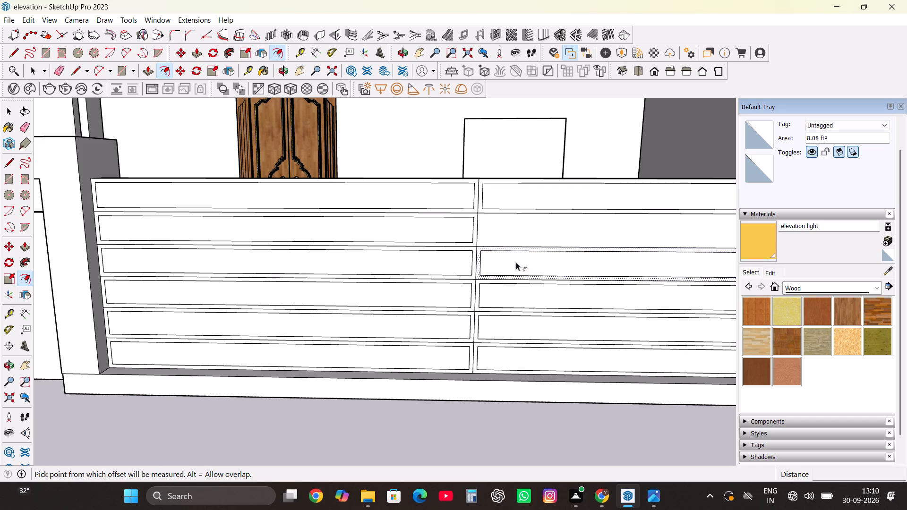
key("space")
left_click(520, 226)
key("f")
double_click(520, 226)
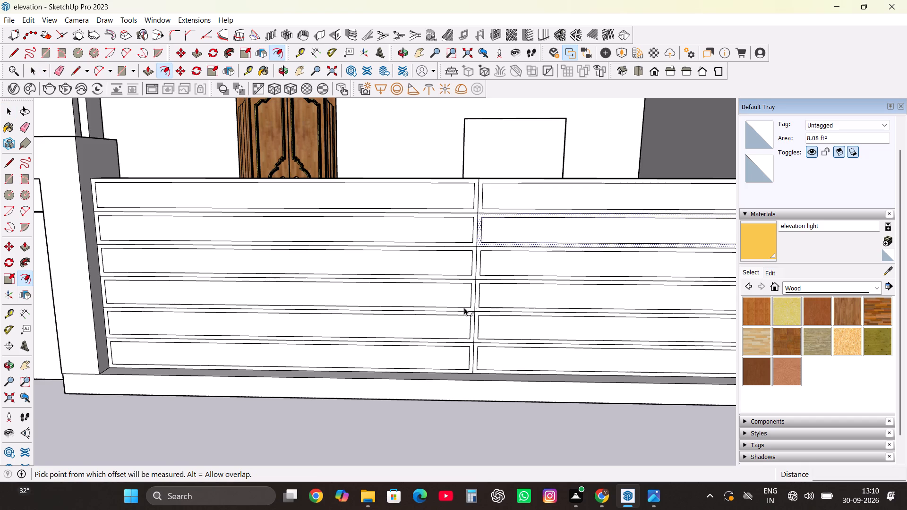
scroll(463, 312, "down", 18)
key("space")
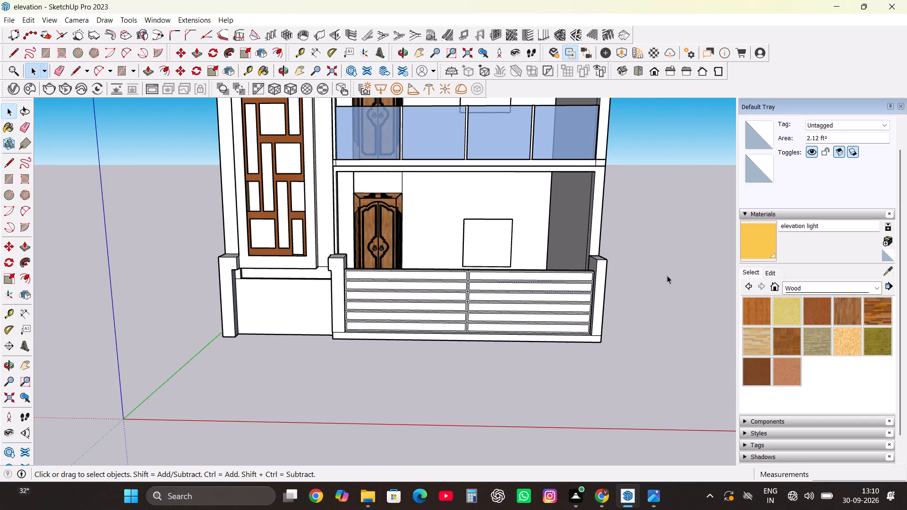
double_click(665, 274)
Examine the gate in the reference photo and inspect the inset outlines around the modelled gate's centre joint.
scroll(541, 343, "up", 7)
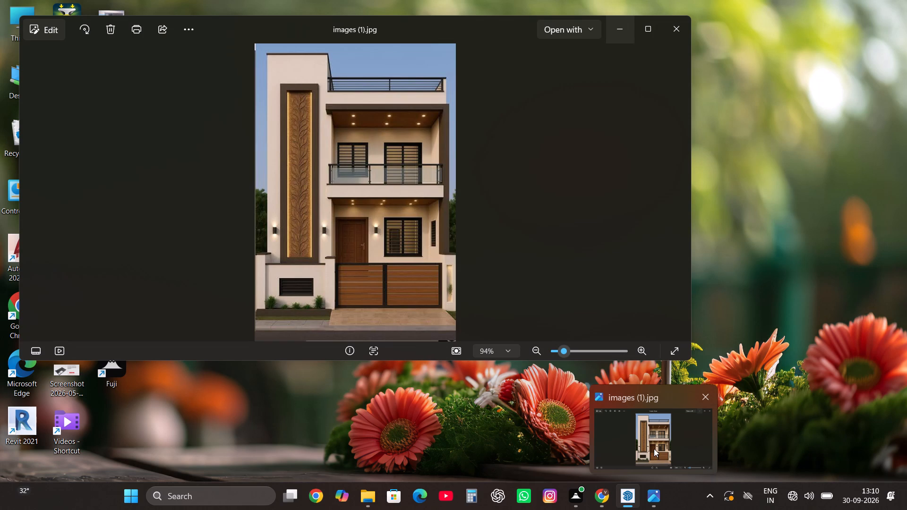
scroll(427, 221, "up", 3)
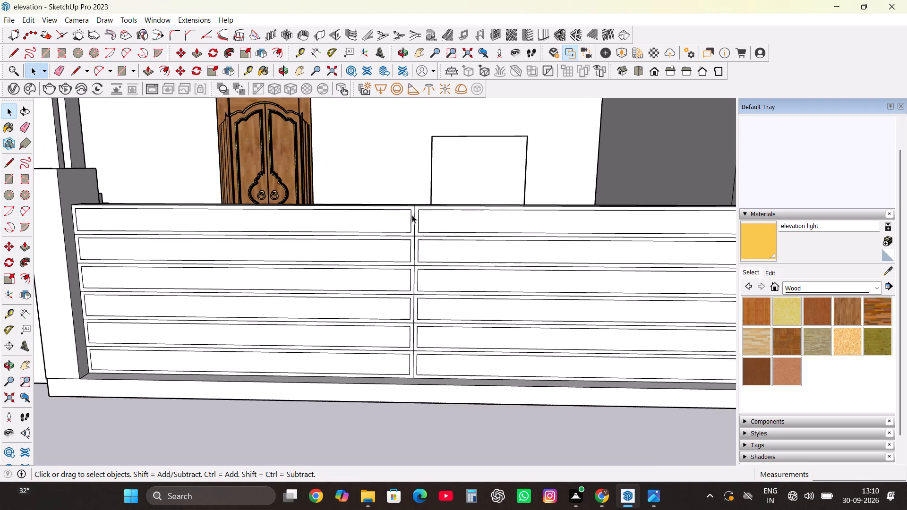
scroll(412, 215, "up", 12)
scroll(432, 227, "down", 3)
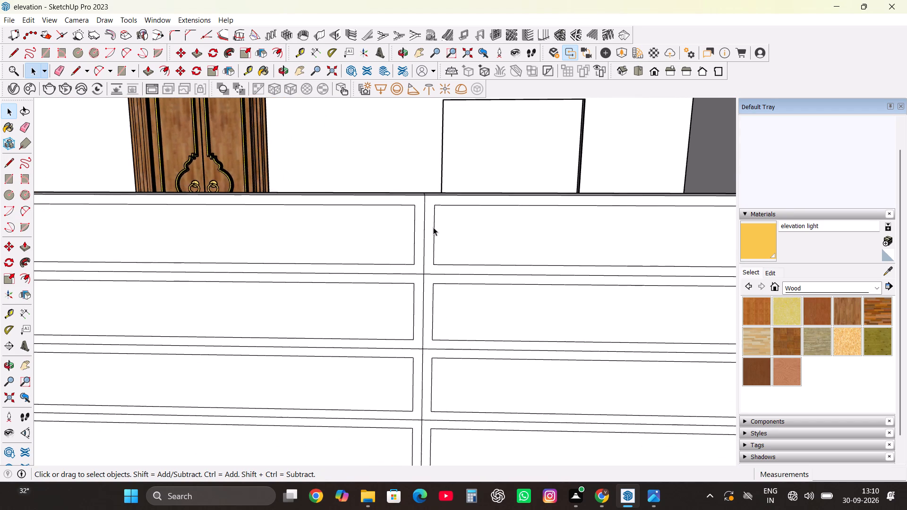
scroll(434, 227, "down", 6)
scroll(375, 263, "up", 3)
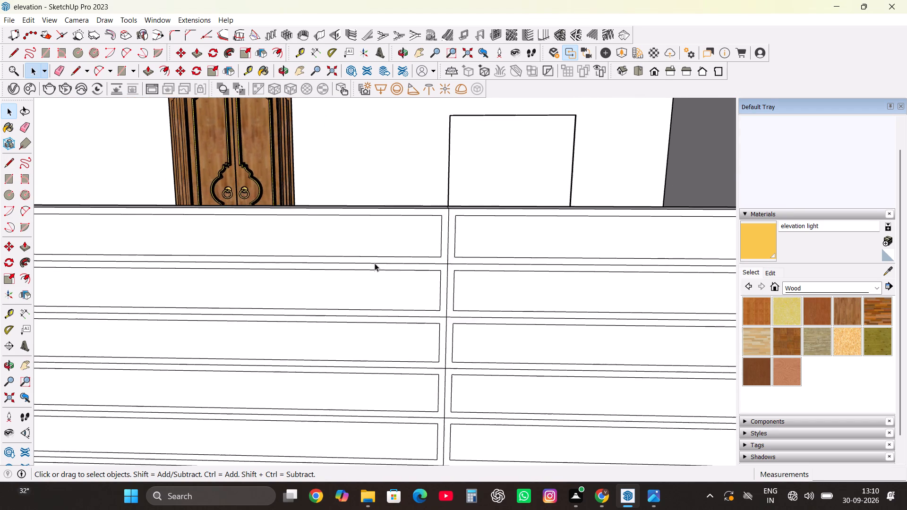
scroll(386, 264, "up", 2)
scroll(550, 259, "down", 2)
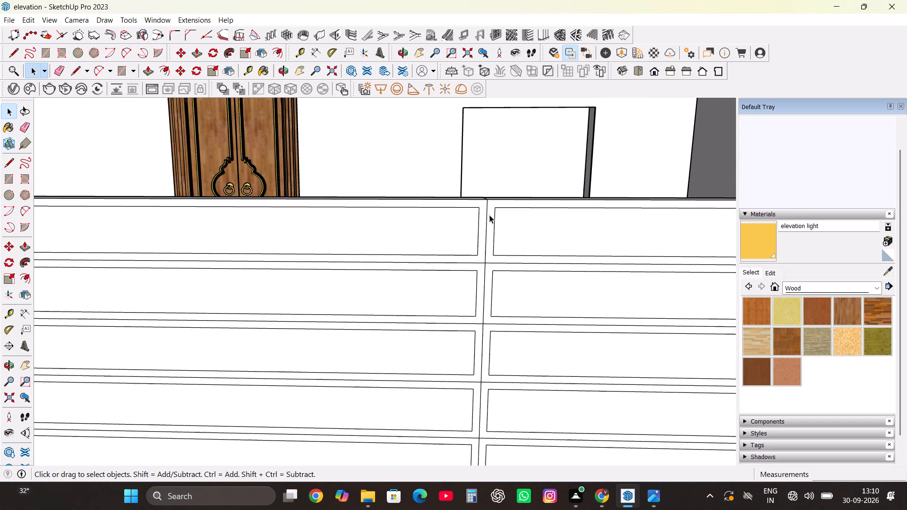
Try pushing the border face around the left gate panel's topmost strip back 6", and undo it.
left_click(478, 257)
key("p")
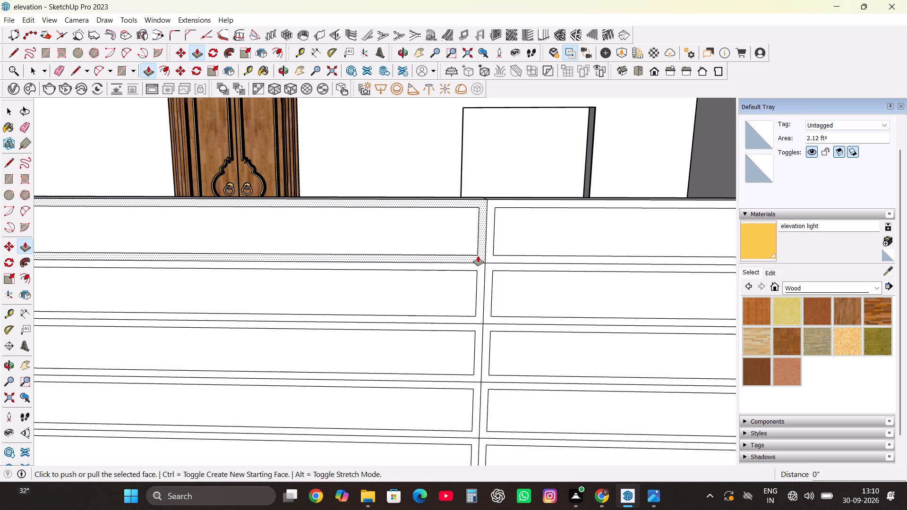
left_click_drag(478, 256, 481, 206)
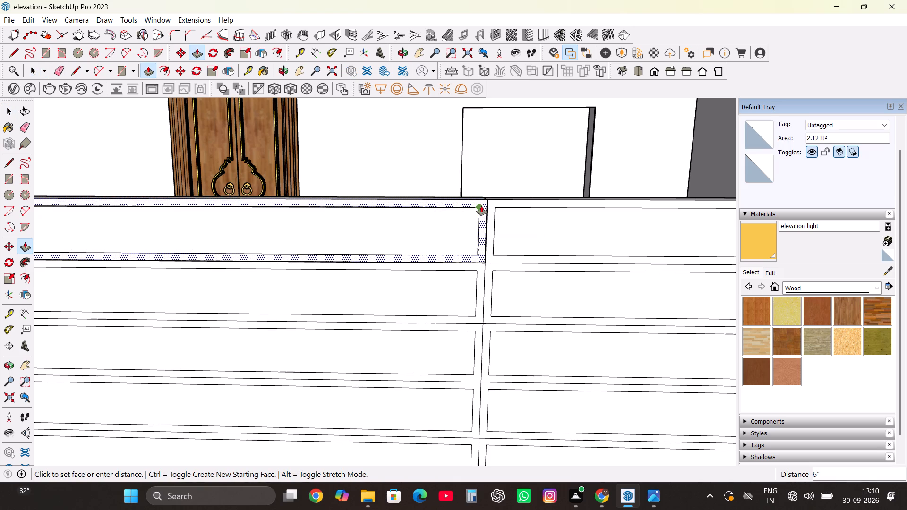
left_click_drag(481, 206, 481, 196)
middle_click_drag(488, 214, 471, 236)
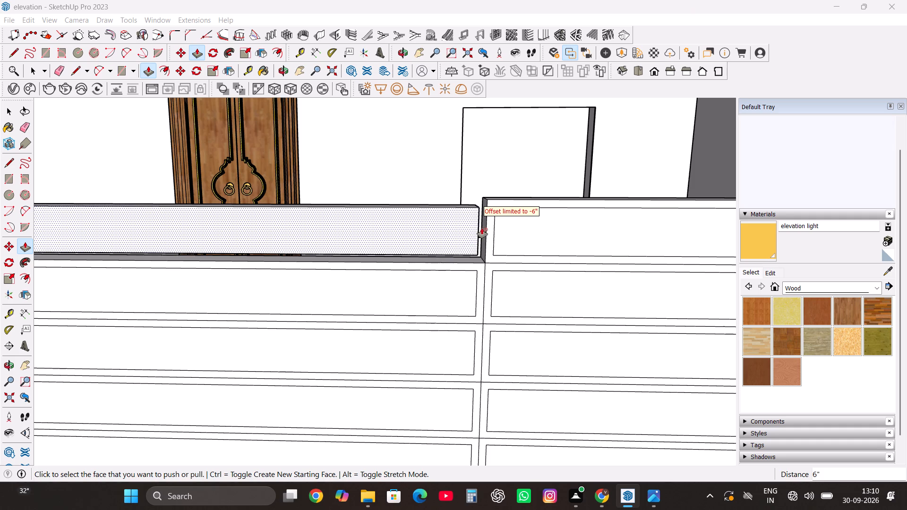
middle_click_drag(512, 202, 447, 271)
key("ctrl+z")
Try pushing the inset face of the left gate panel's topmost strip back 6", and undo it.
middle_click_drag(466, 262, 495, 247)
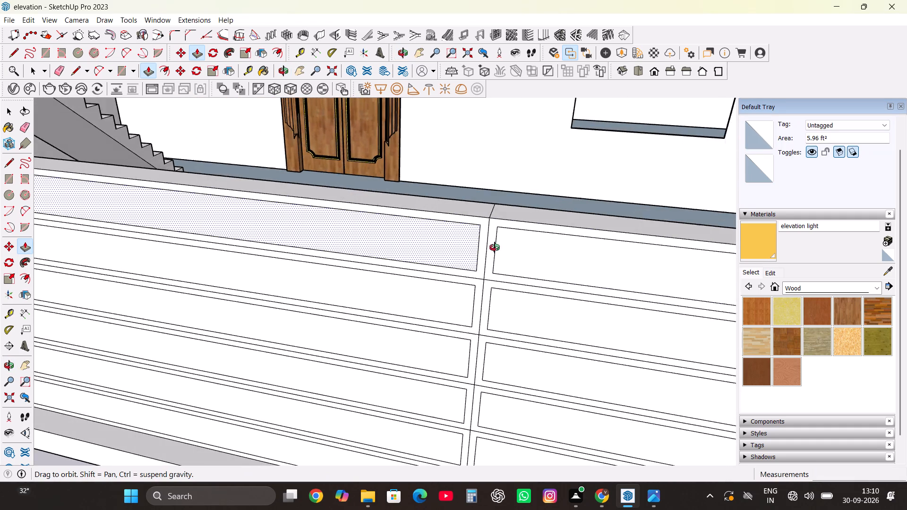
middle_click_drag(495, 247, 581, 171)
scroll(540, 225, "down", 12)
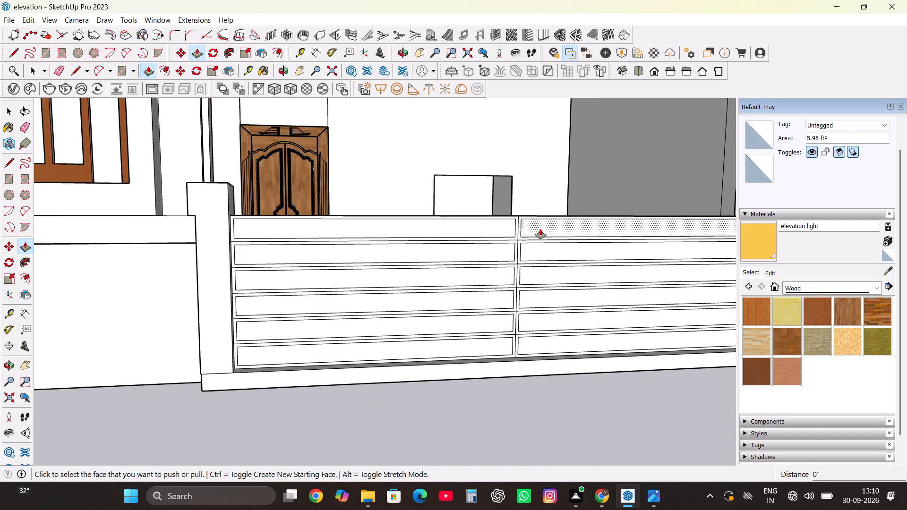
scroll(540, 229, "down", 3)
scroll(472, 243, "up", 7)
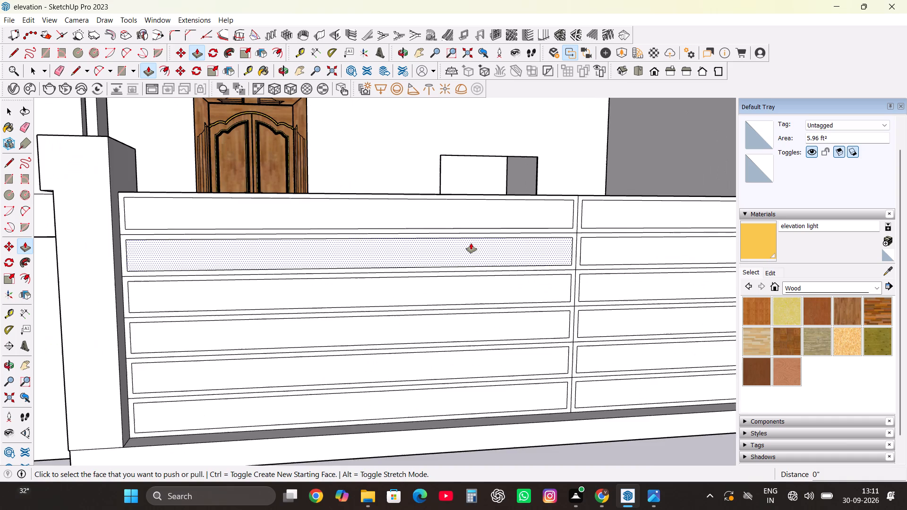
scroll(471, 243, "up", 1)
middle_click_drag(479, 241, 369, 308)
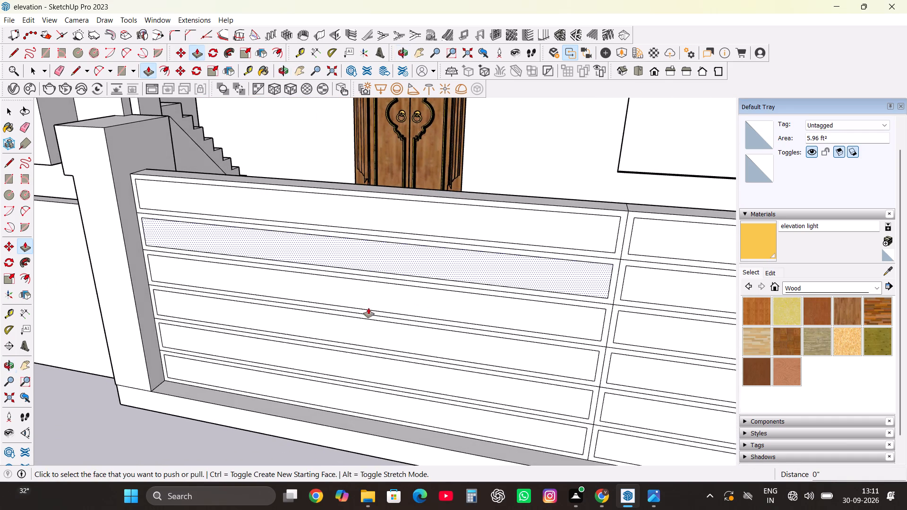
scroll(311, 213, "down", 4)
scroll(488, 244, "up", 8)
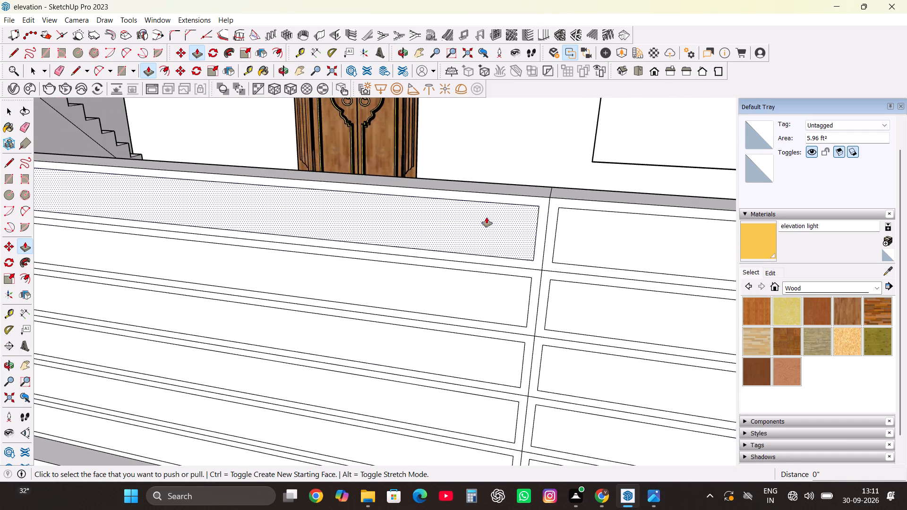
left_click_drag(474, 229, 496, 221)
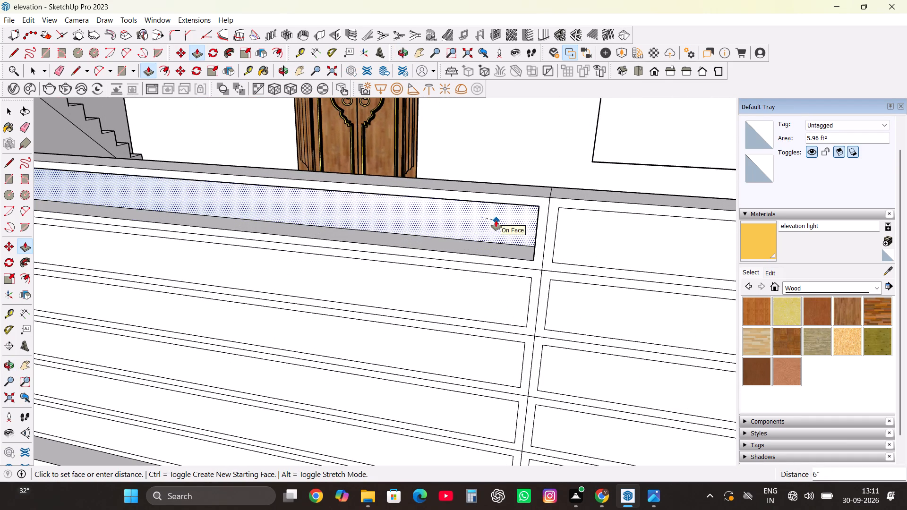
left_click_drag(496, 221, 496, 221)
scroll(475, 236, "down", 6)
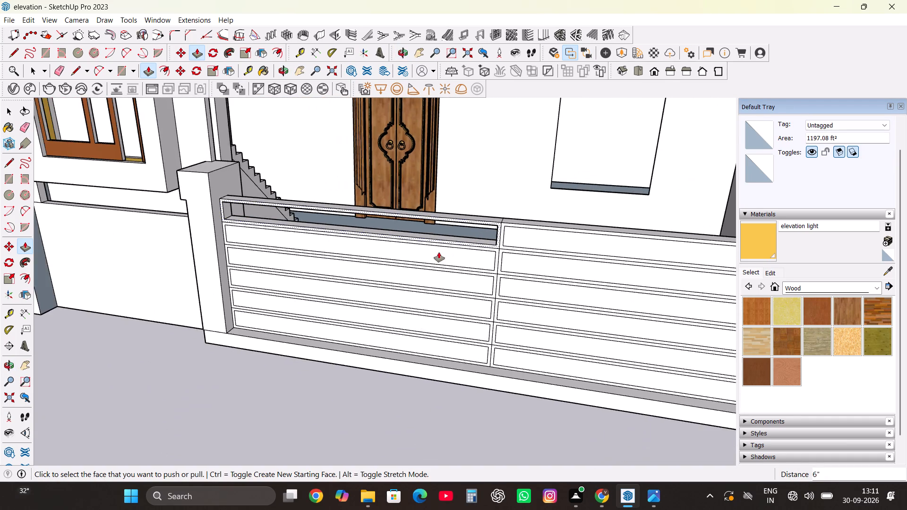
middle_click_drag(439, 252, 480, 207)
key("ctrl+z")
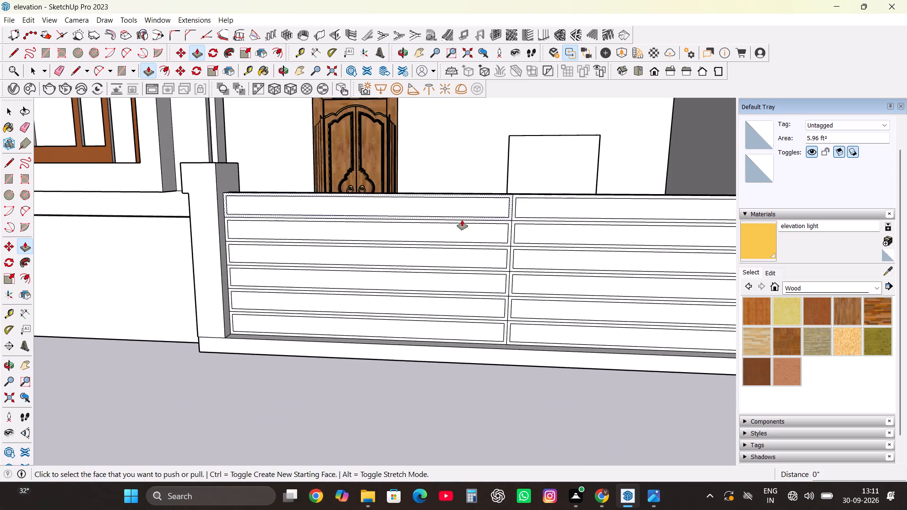
Push the inset face of the left gate panel's topmost strip back 3" with Push/Pull.
scroll(463, 219, "up", 3)
middle_click_drag(482, 221, 371, 327)
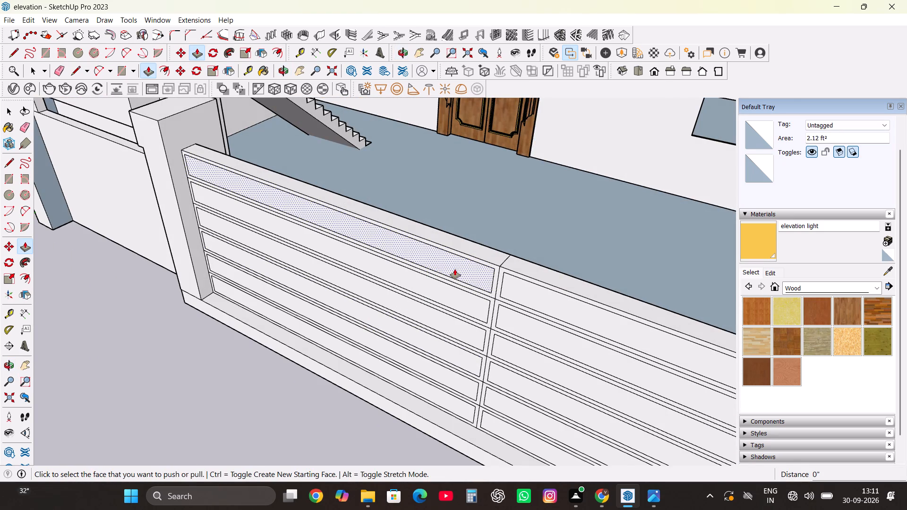
left_click_drag(456, 269, 505, 256)
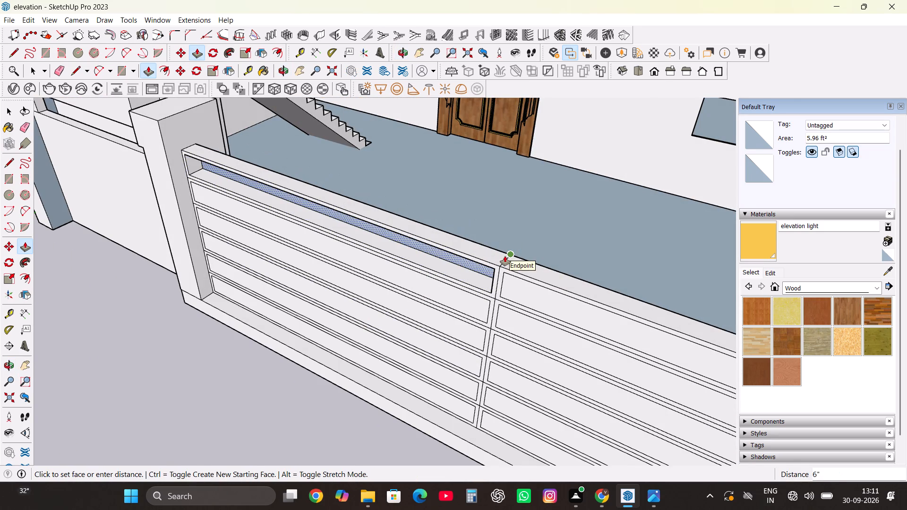
left_click_drag(505, 256, 508, 260)
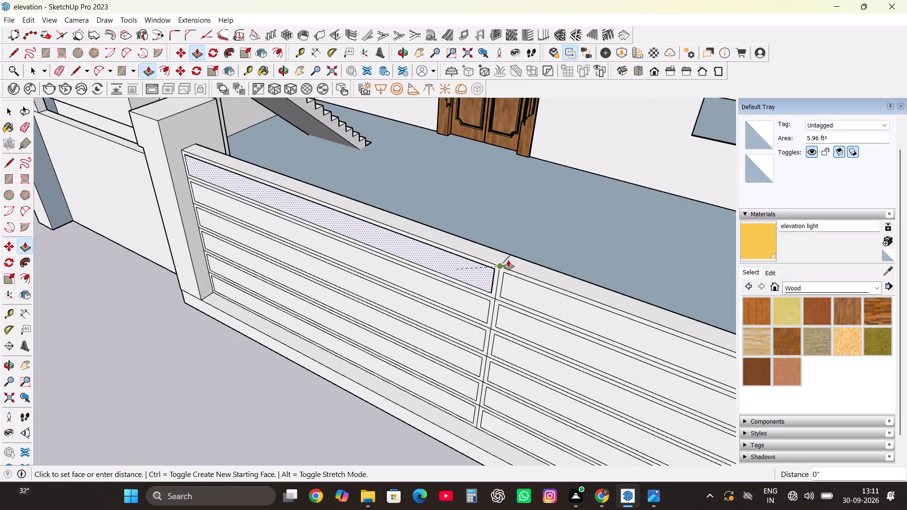
left_click_drag(508, 260, 498, 263)
right_click(509, 260)
scroll(509, 260, "up", 7)
middle_click(506, 268)
scroll(499, 268, "up", 5)
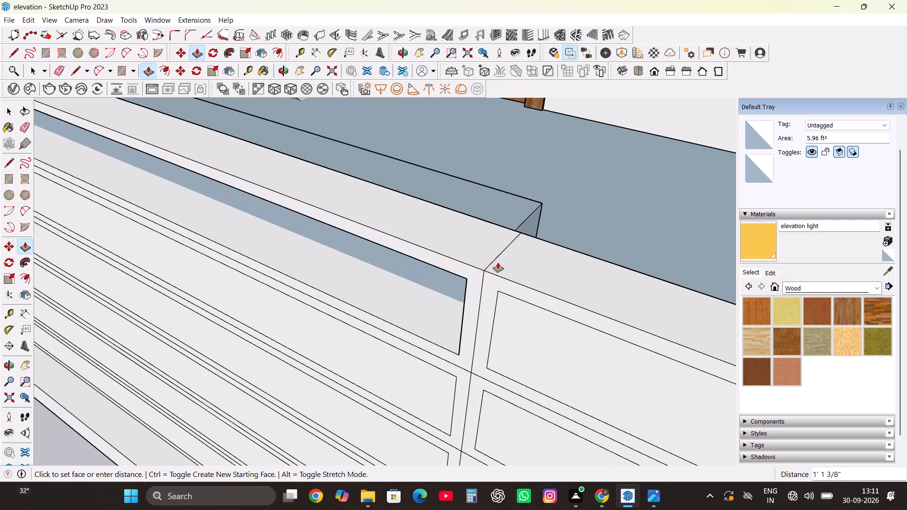
left_click_drag(498, 263, 500, 252)
scroll(409, 222, "down", 8)
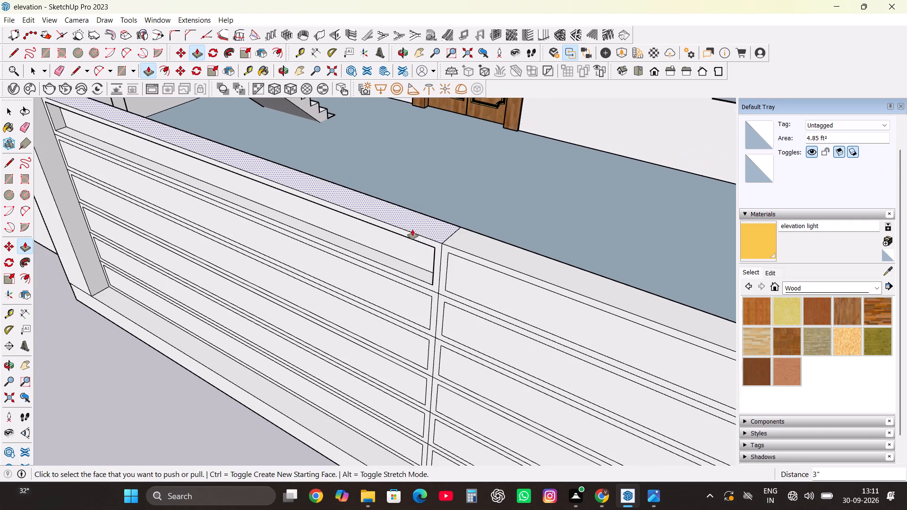
Repeat the same push on the inset faces of all remaining strips in the left and right gate panels.
double_click(479, 287)
double_click(476, 323)
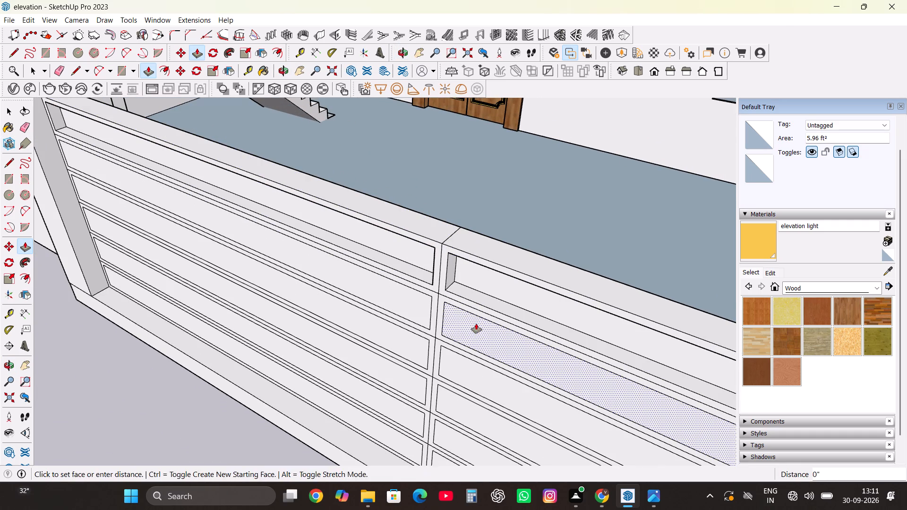
double_click(418, 300)
double_click(416, 344)
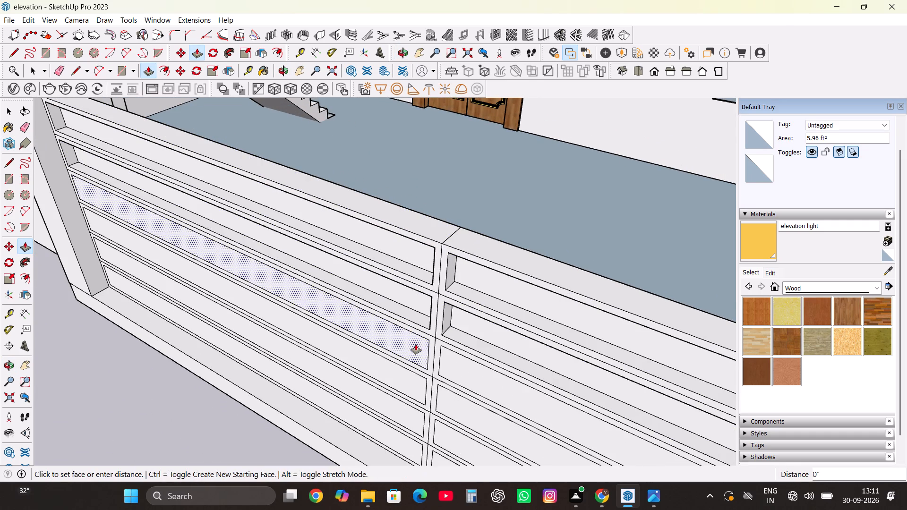
double_click(468, 373)
double_click(420, 386)
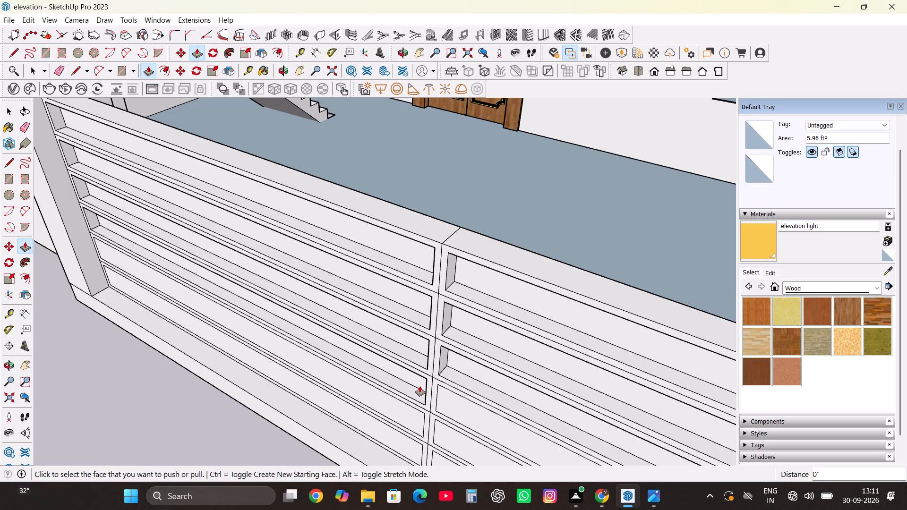
double_click(452, 406)
double_click(410, 420)
double_click(446, 443)
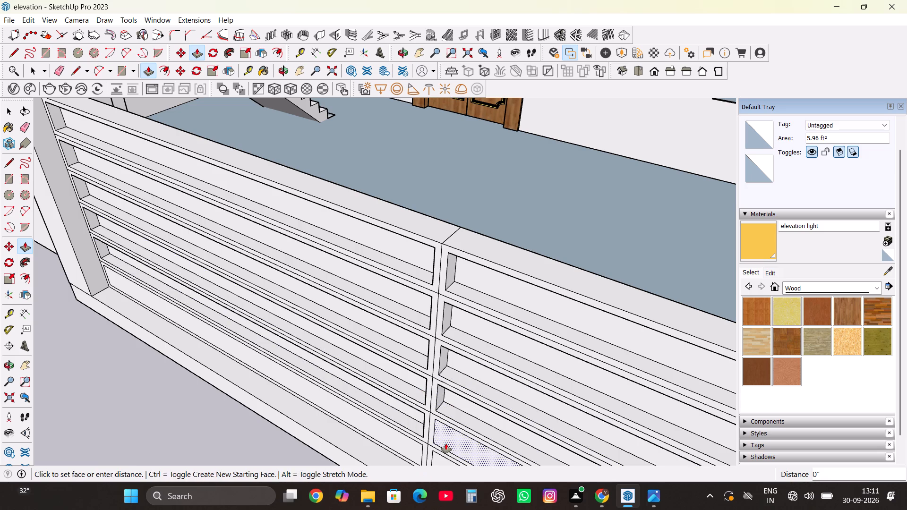
double_click(400, 444)
scroll(381, 330, "down", 5)
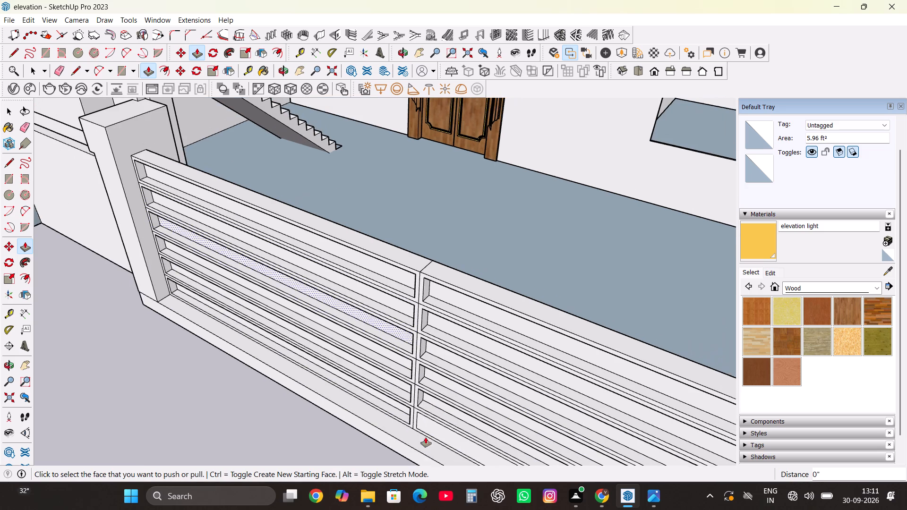
double_click(432, 429)
Examine the recessed gate, the ground-floor window opening and the whole front elevation from several angles.
scroll(387, 361, "down", 9)
middle_click_drag(393, 368, 519, 212)
scroll(488, 229, "up", 6)
scroll(444, 262, "down", 3)
middle_click_drag(461, 272, 565, 315)
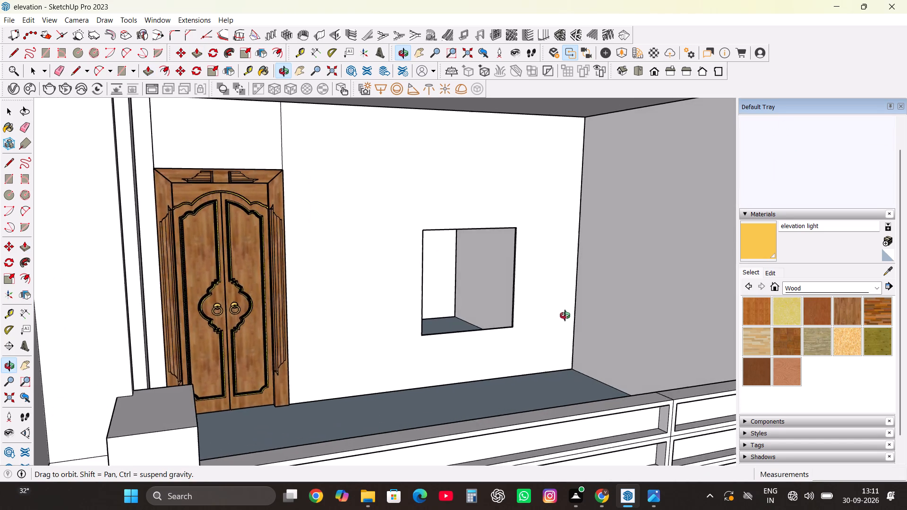
middle_click_drag(565, 315, 592, 334)
scroll(541, 303, "up", 15)
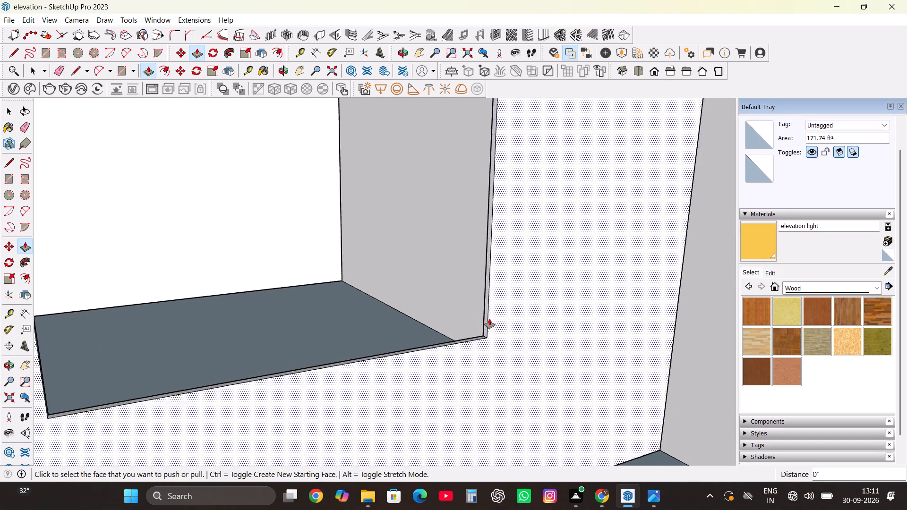
middle_click_drag(471, 334, 603, 372)
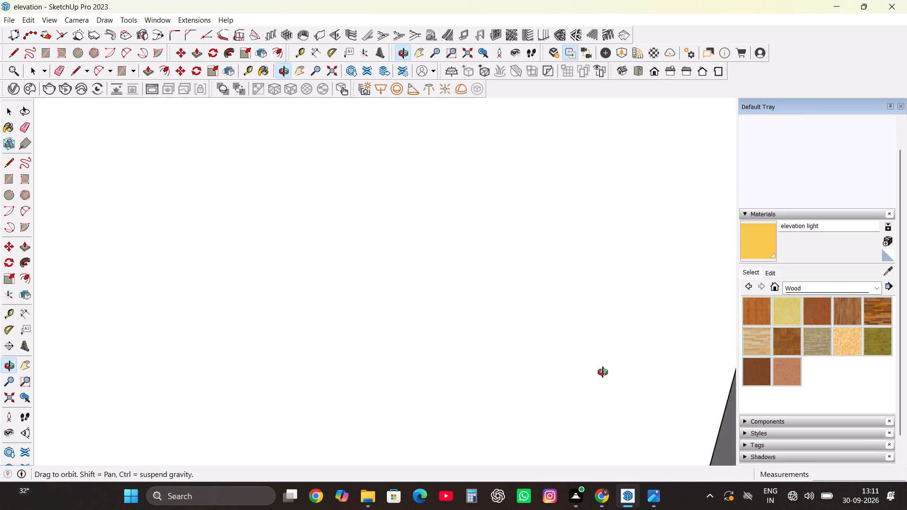
middle_click_drag(603, 372, 562, 429)
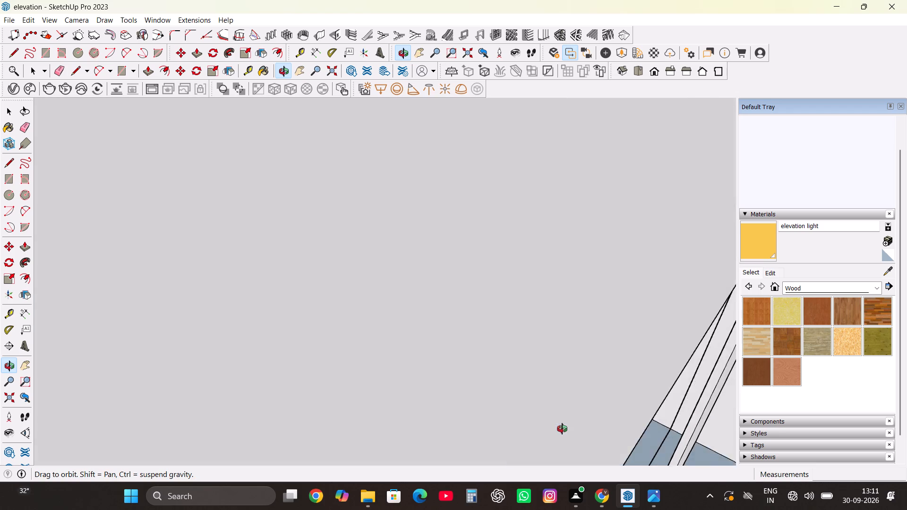
middle_click_drag(562, 429, 443, 359)
scroll(529, 331, "down", 20)
scroll(529, 331, "down", 8)
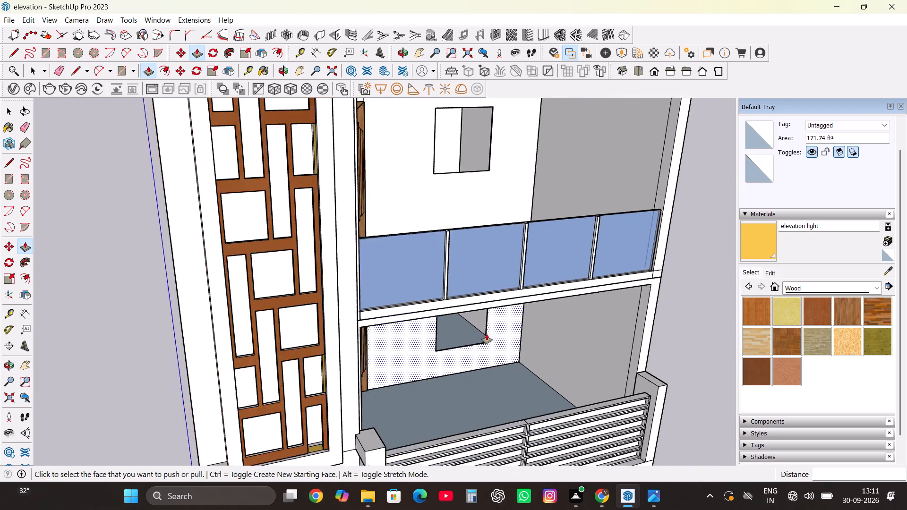
scroll(487, 334, "down", 5)
middle_click_drag(551, 419, 441, 349)
key("space")
left_click(697, 295)
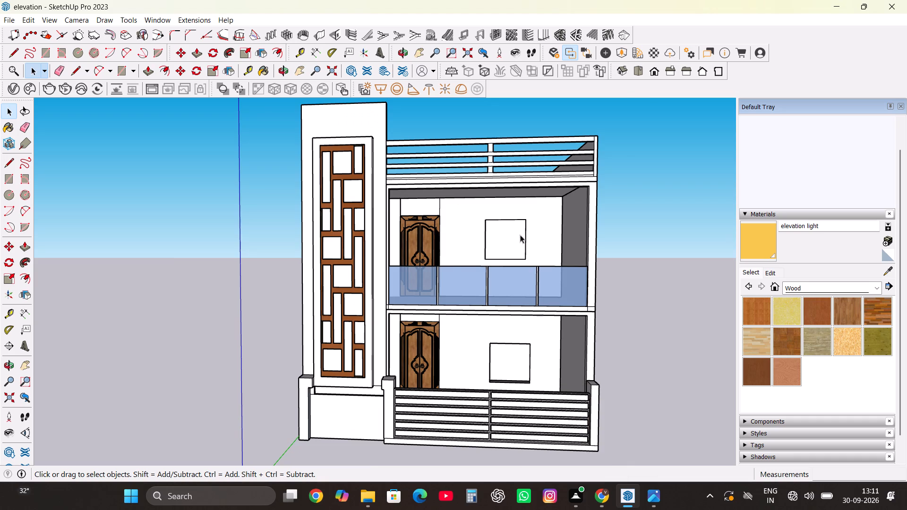
Start an import for the upper-floor window opening and open the windows folder in sketchup comp.
scroll(520, 235, "up", 12)
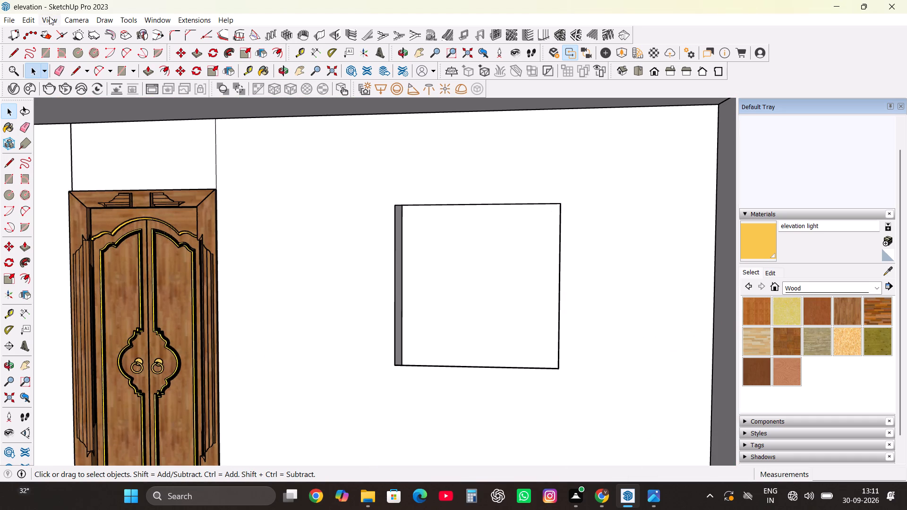
left_click(16, 23)
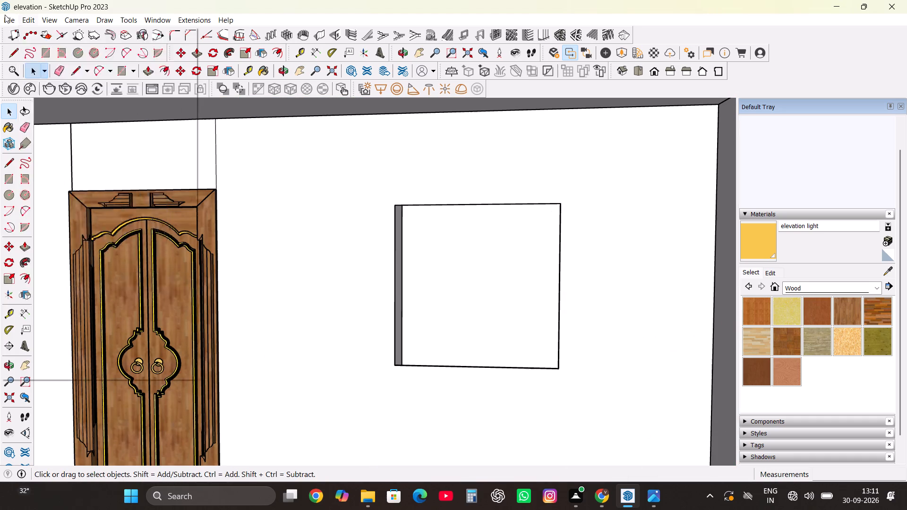
left_click_drag(67, 193, 66, 198)
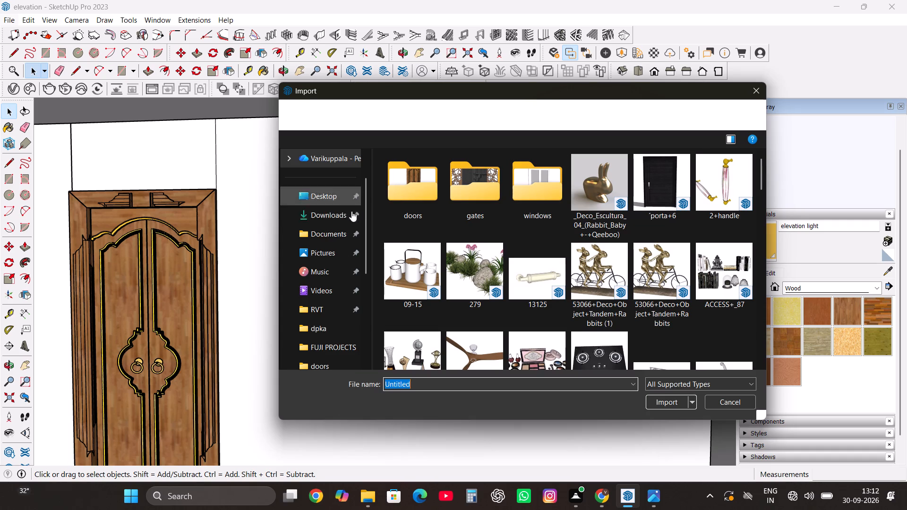
left_click(538, 206)
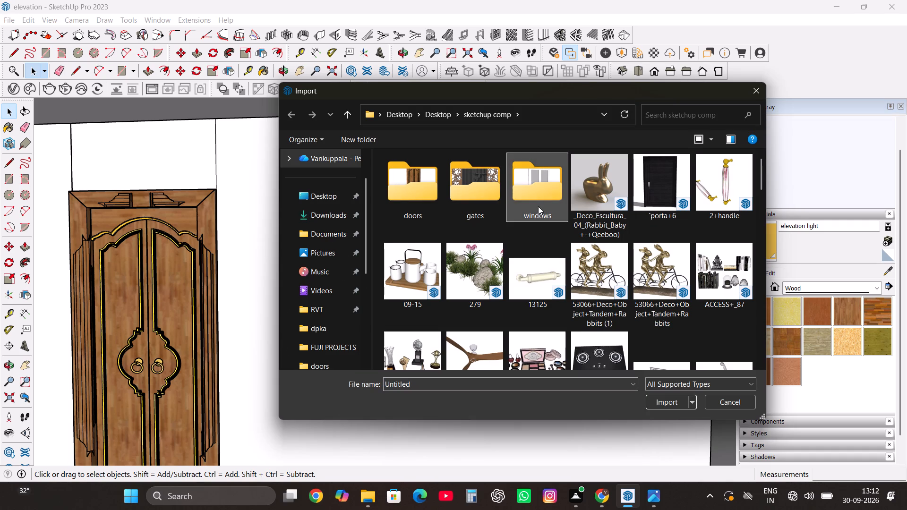
double_click(538, 207)
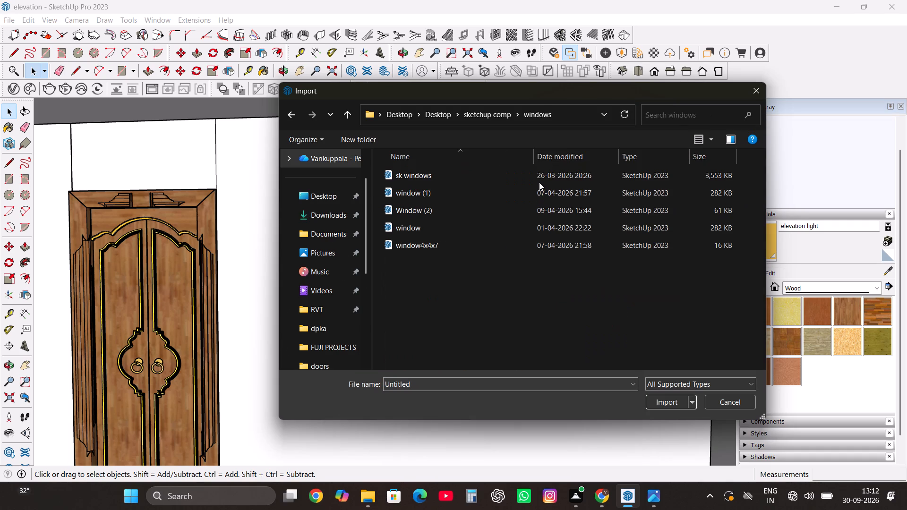
Compare the window component files in the folder using different thumbnail views and the file preview.
left_click(539, 182)
left_click(531, 198)
left_click(531, 198)
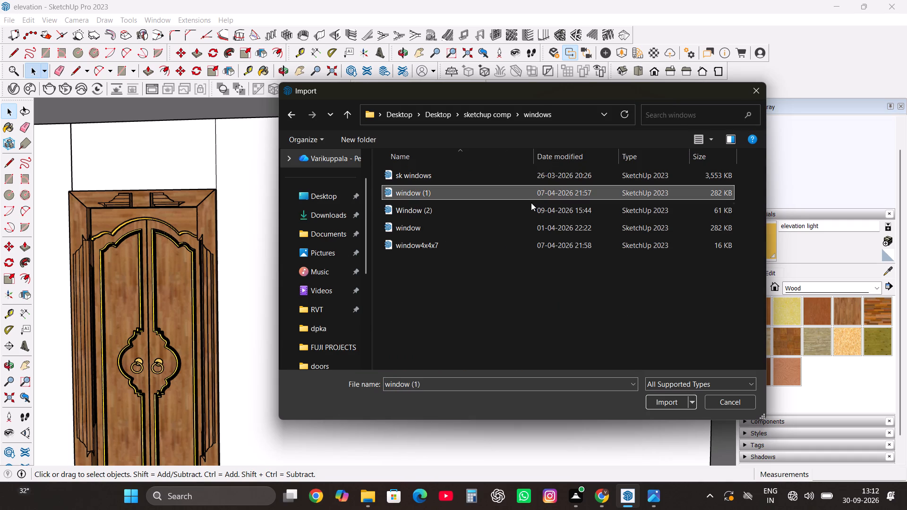
left_click(531, 205)
left_click(535, 220)
left_click(539, 248)
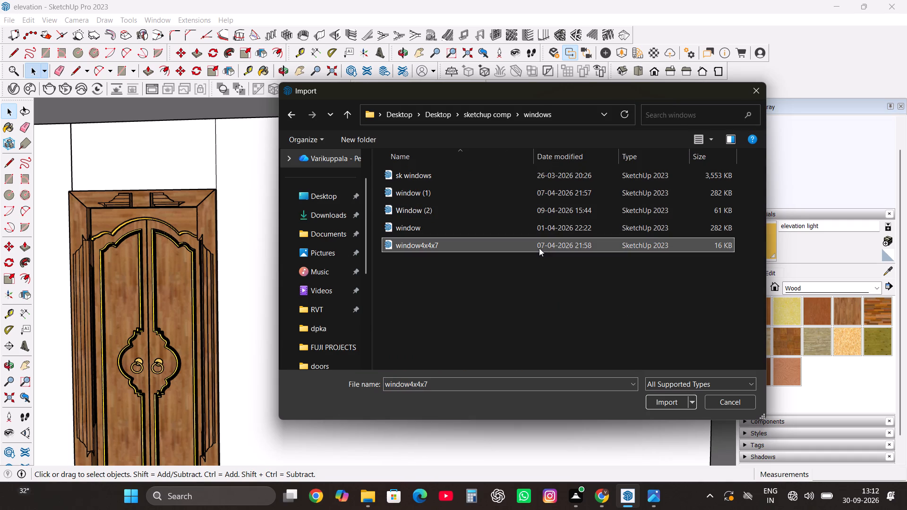
left_click(705, 140)
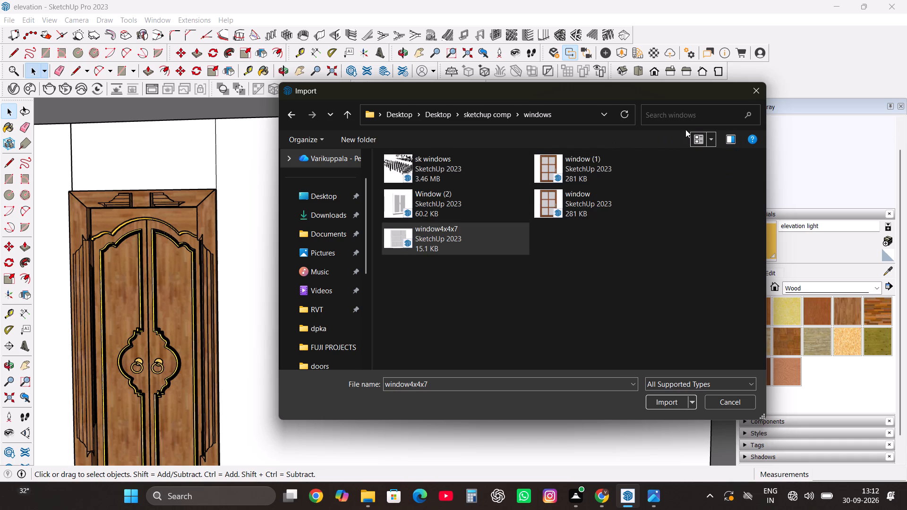
left_click(708, 137)
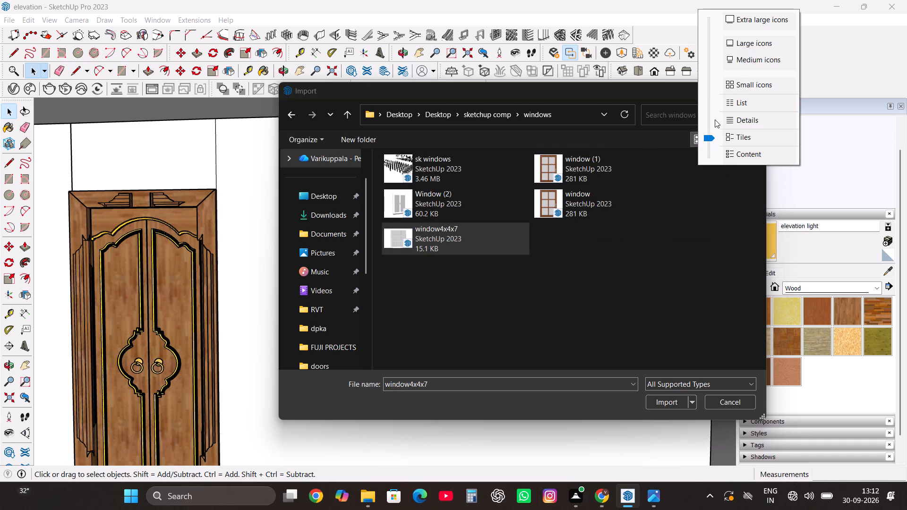
left_click(715, 119)
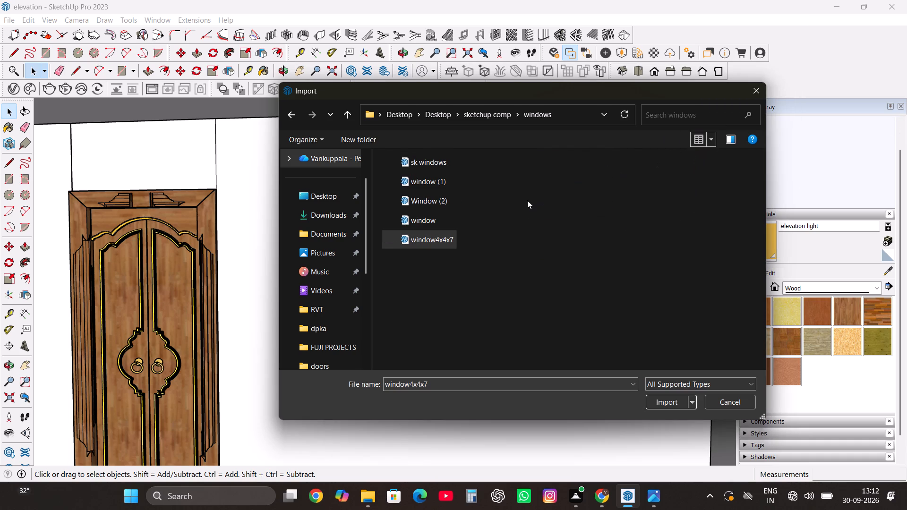
left_click(527, 200)
left_click(439, 195)
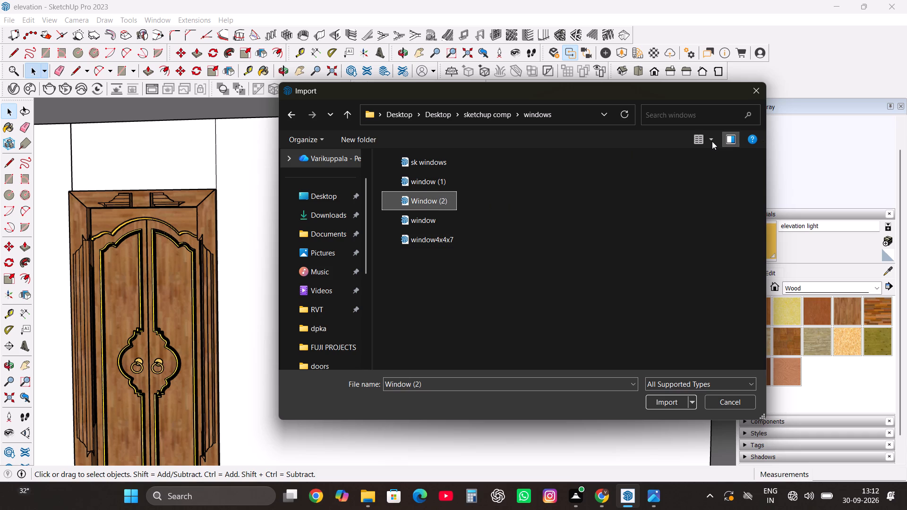
left_click(712, 141)
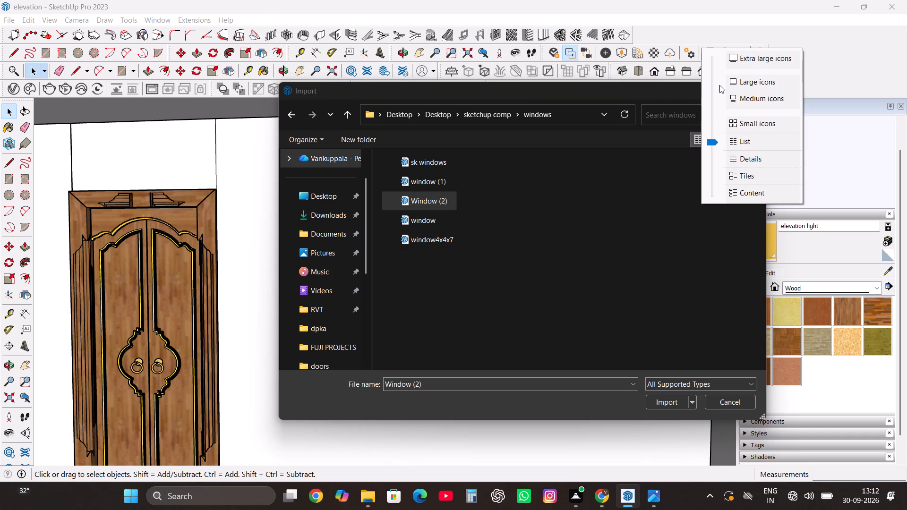
left_click(714, 102)
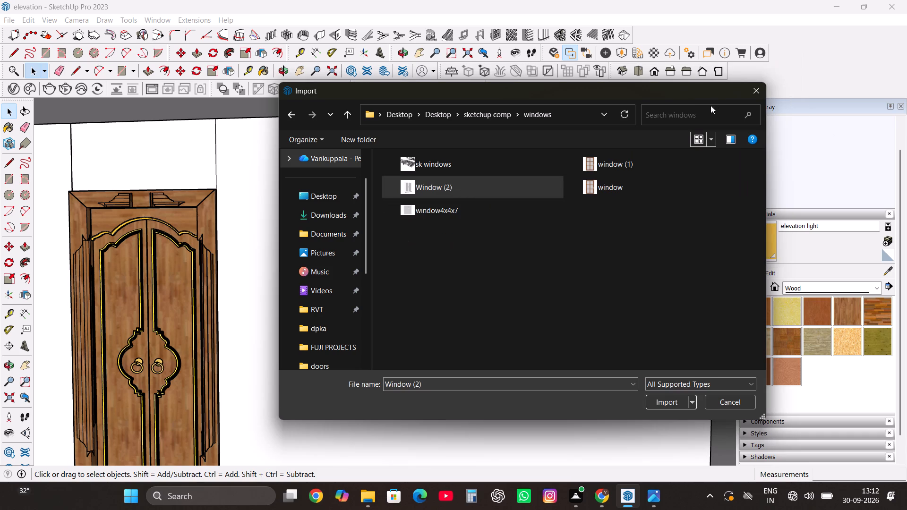
left_click(570, 169)
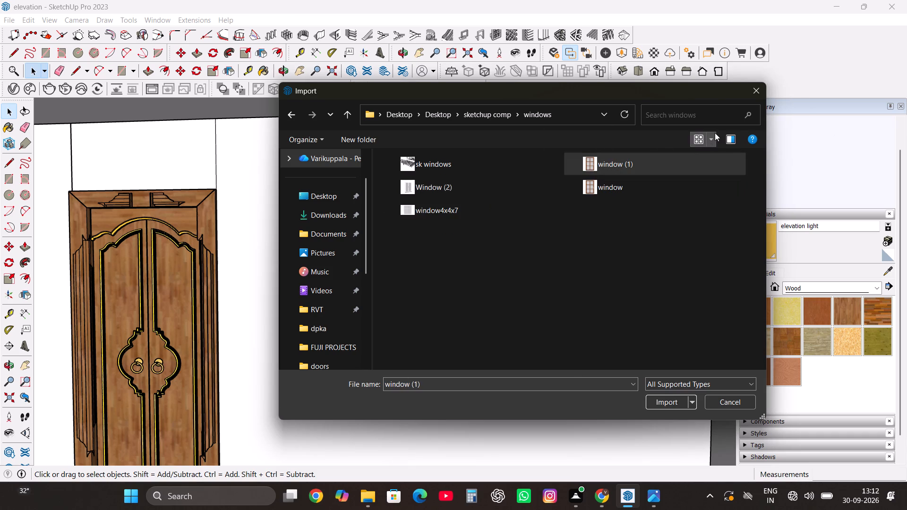
left_click(726, 144)
left_click(445, 207)
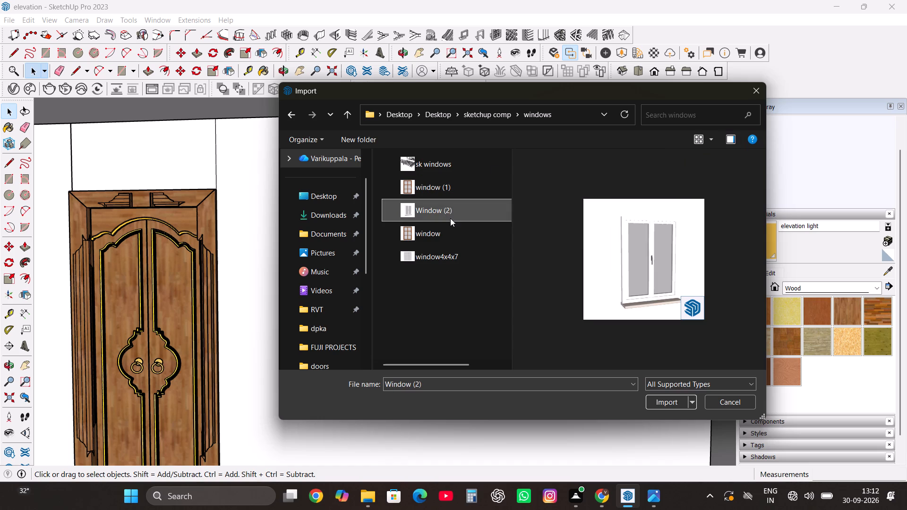
left_click(458, 231)
left_click(470, 265)
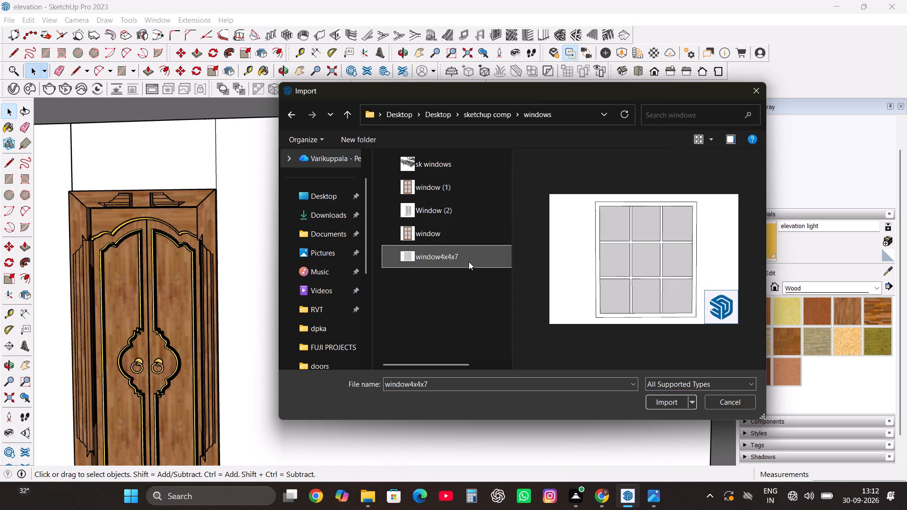
left_click(456, 161)
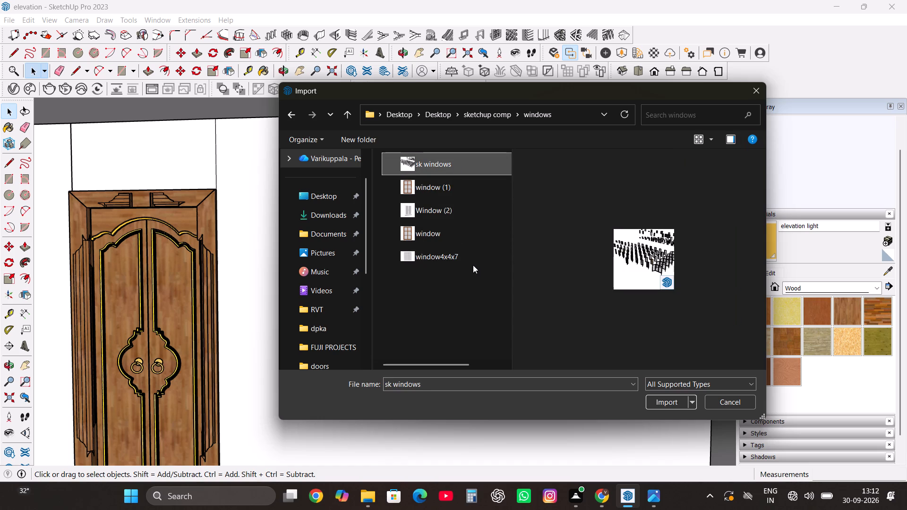
Import the window4x4x7 component and place it at the bottom edge of the upper-floor window opening.
left_click(469, 256)
left_click(674, 398)
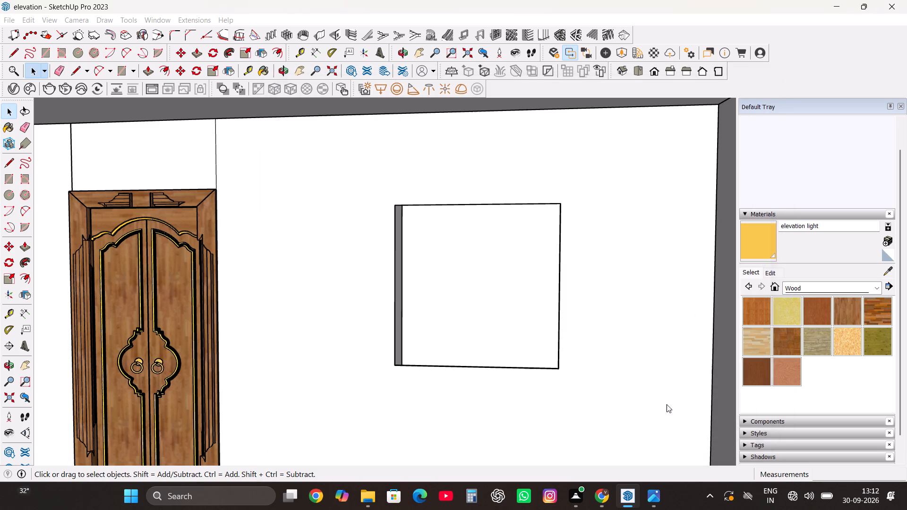
scroll(620, 345, "down", 6)
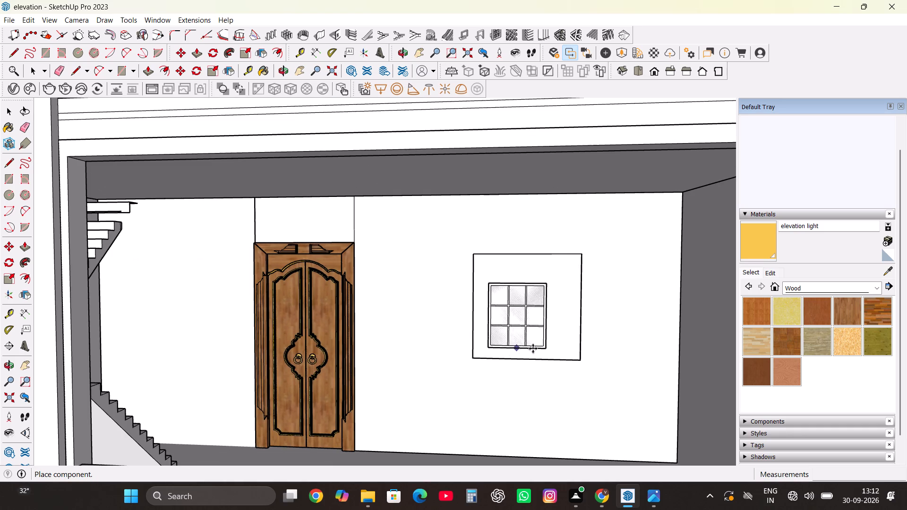
left_click(522, 360)
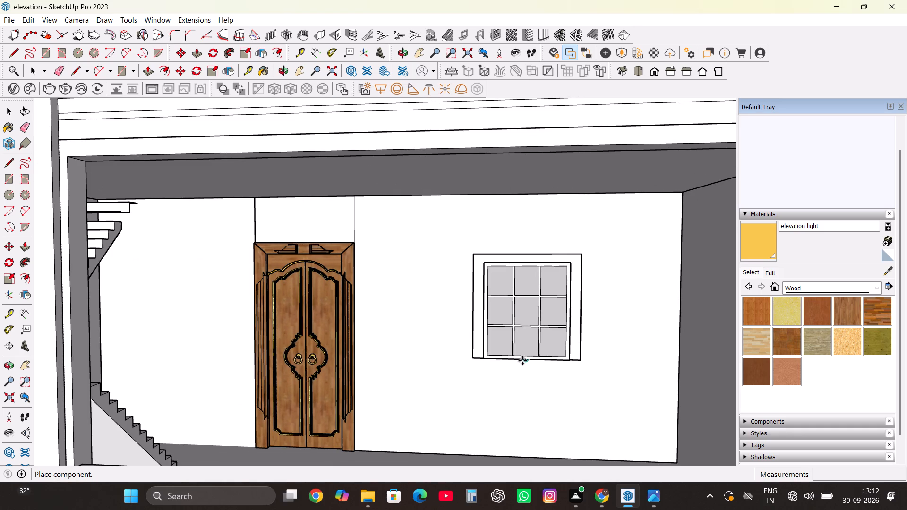
Scale the placed window to fill its opening, stretching its height by about 1.09 and widening it towards both side edges.
scroll(522, 355, "up", 6)
key("s")
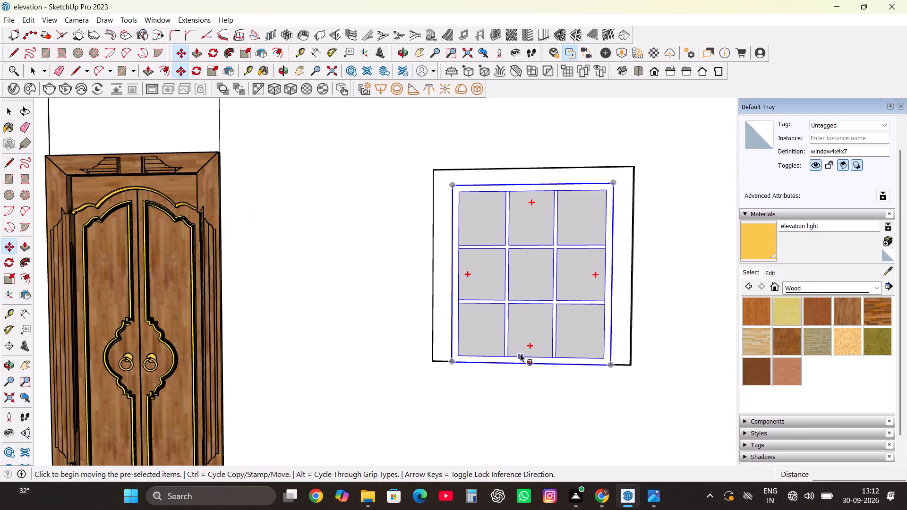
middle_click_drag(471, 293, 507, 321)
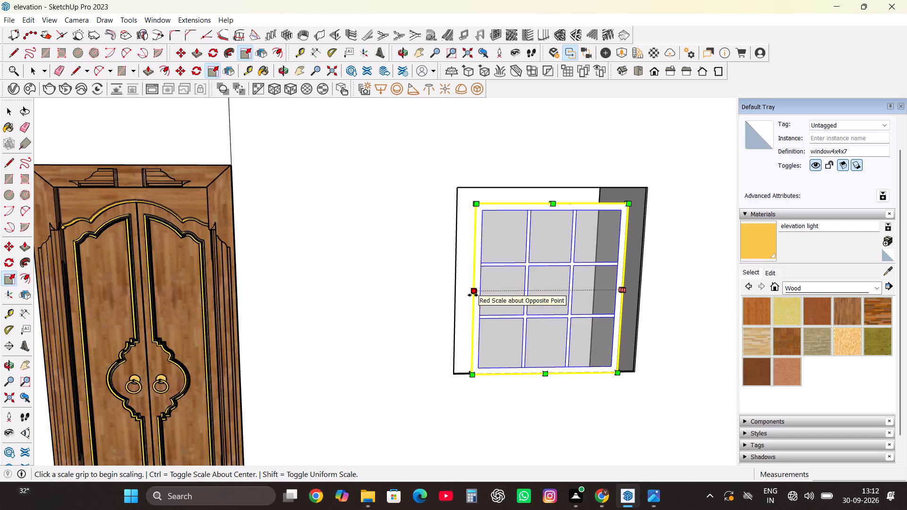
left_click_drag(473, 295, 451, 288)
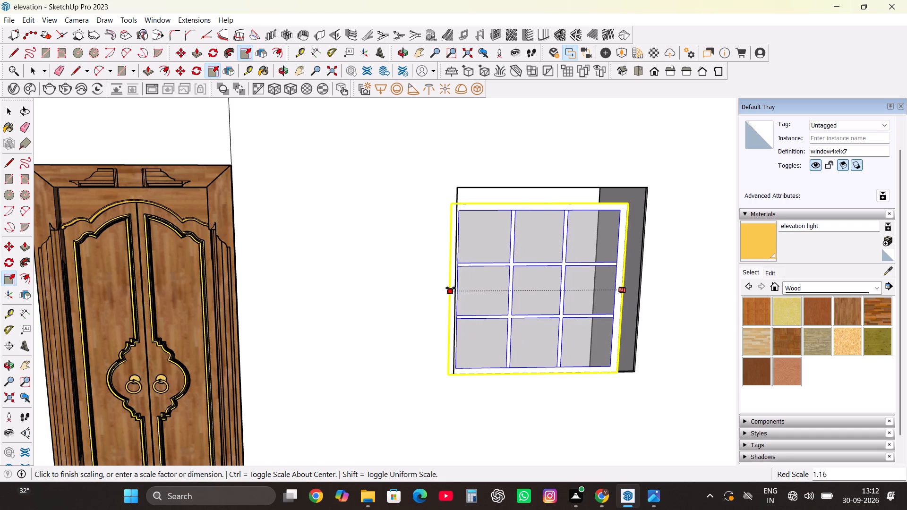
left_click_drag(451, 288, 455, 290)
left_click_drag(539, 200, 543, 195)
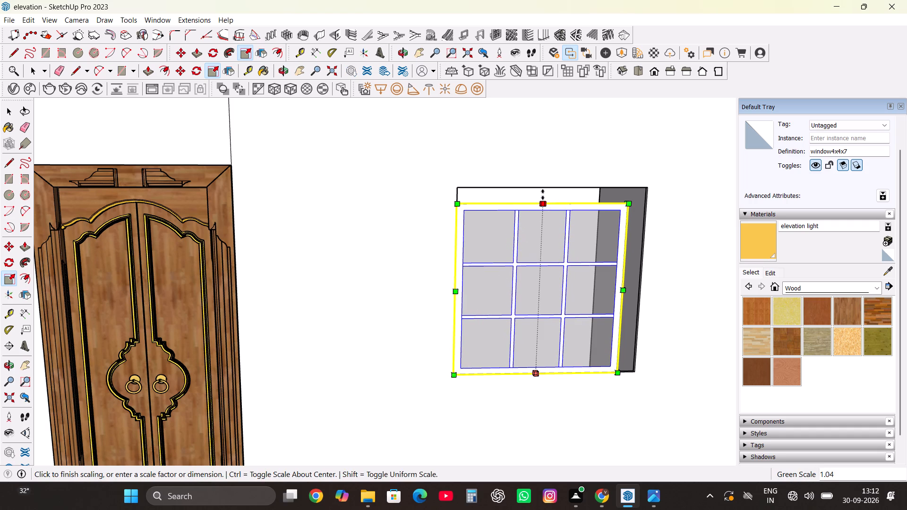
left_click_drag(543, 195, 544, 188)
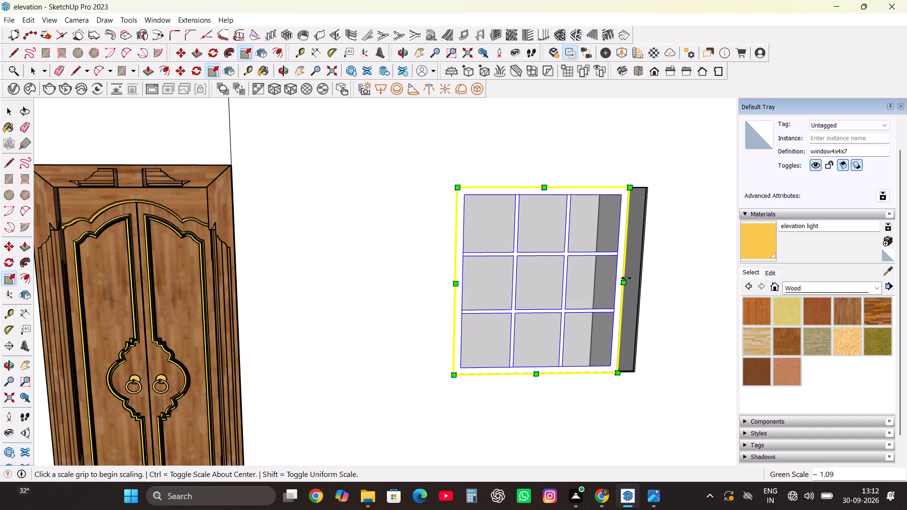
left_click_drag(624, 281, 639, 278)
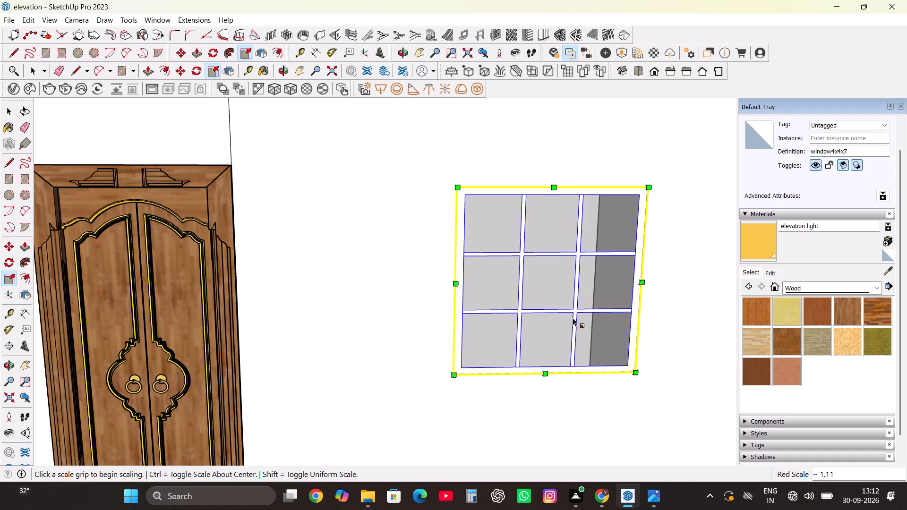
scroll(536, 338, "down", 20)
scroll(536, 338, "down", 2)
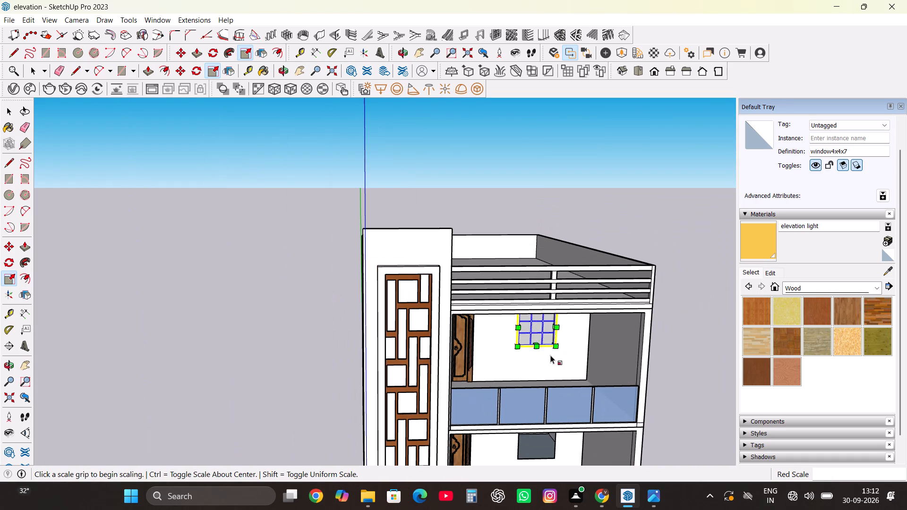
key("space")
left_click(664, 278)
Open the upper-floor window component for editing and select its outer frame face.
middle_click_drag(616, 398, 563, 343)
scroll(548, 342, "up", 17)
scroll(523, 276, "down", 4)
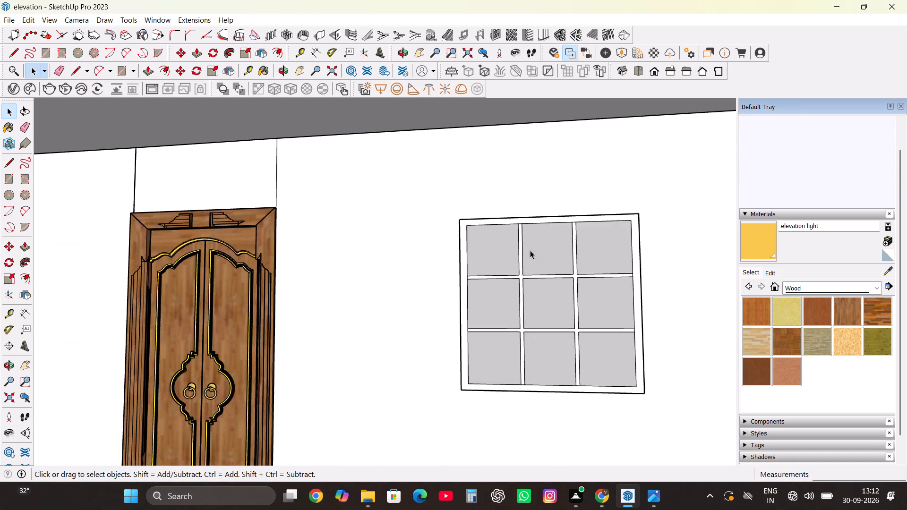
scroll(530, 250, "down", 10)
scroll(601, 414, "down", 3)
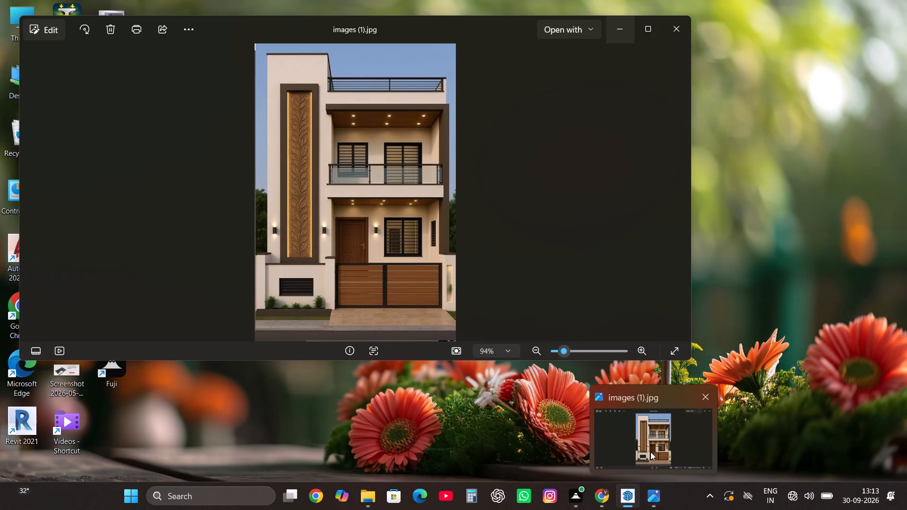
scroll(597, 296, "up", 8)
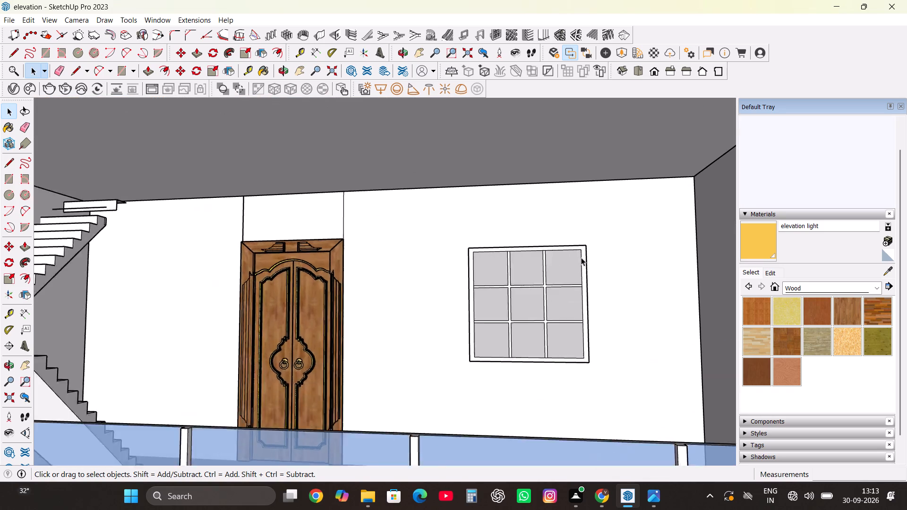
scroll(581, 257, "up", 9)
triple_click(589, 270)
left_click(586, 273)
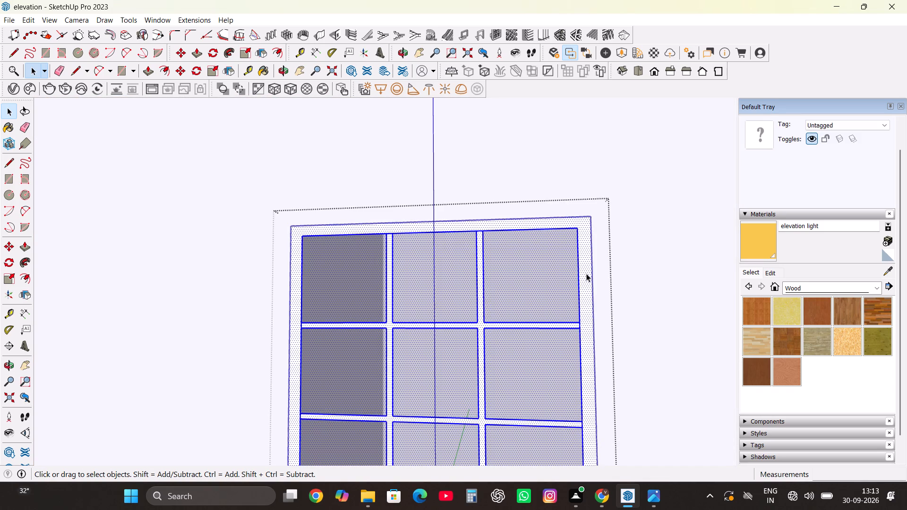
left_click(586, 273)
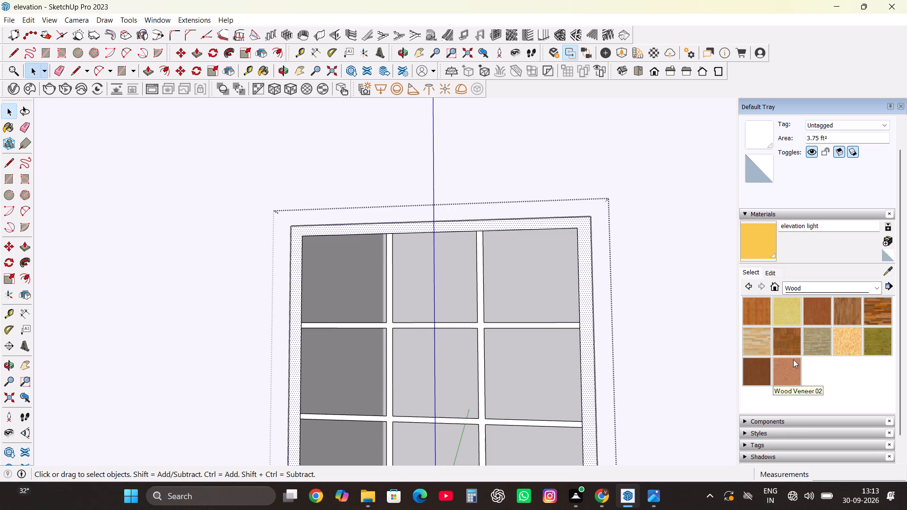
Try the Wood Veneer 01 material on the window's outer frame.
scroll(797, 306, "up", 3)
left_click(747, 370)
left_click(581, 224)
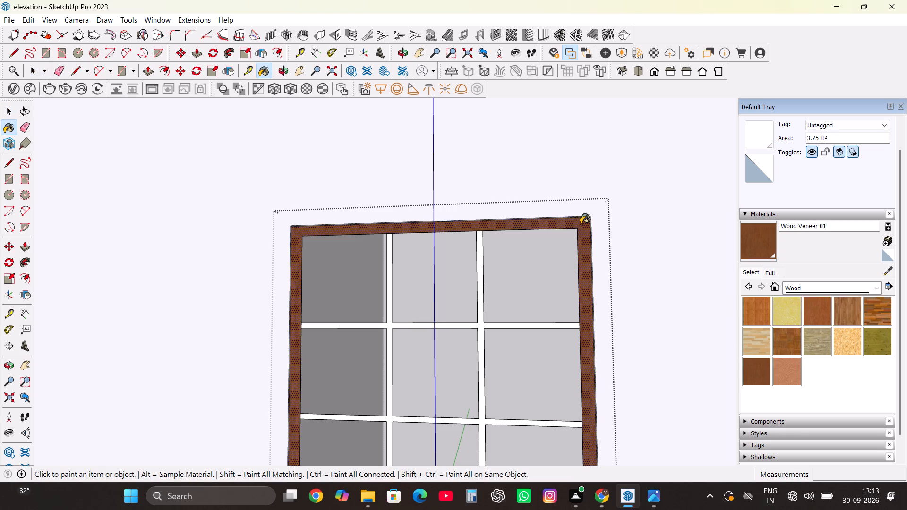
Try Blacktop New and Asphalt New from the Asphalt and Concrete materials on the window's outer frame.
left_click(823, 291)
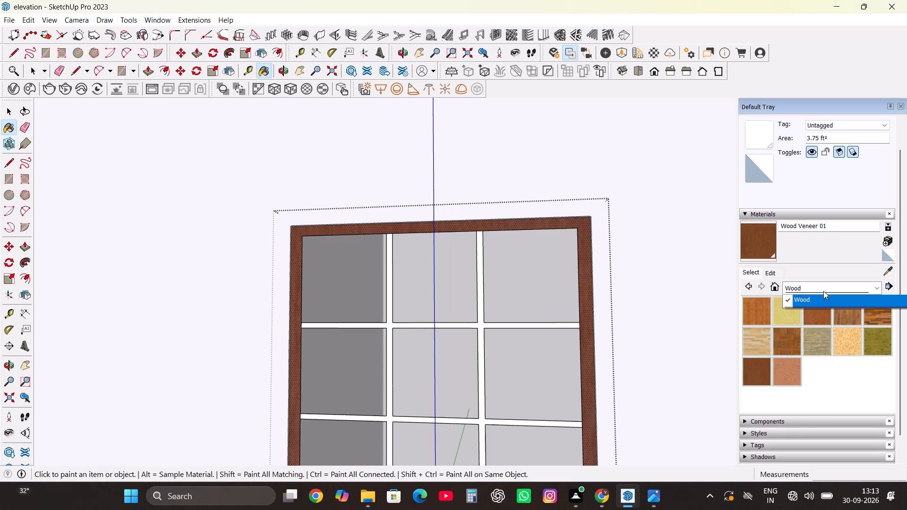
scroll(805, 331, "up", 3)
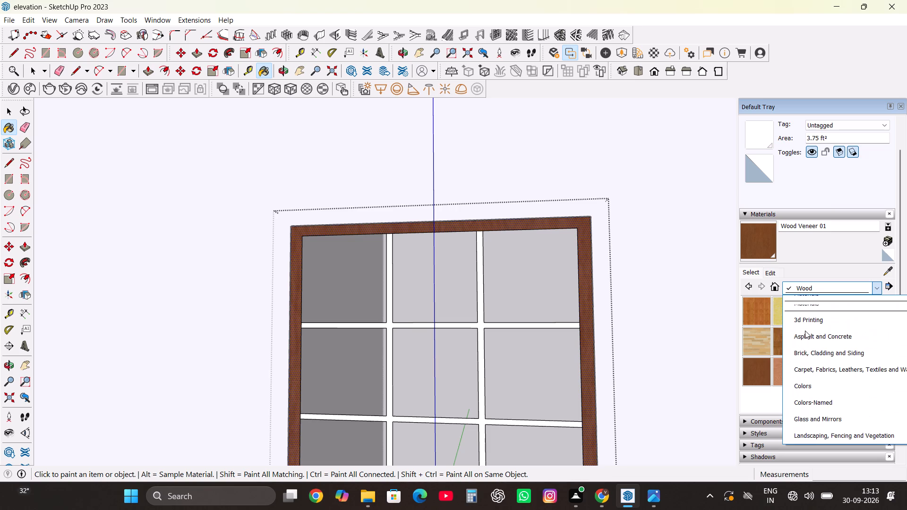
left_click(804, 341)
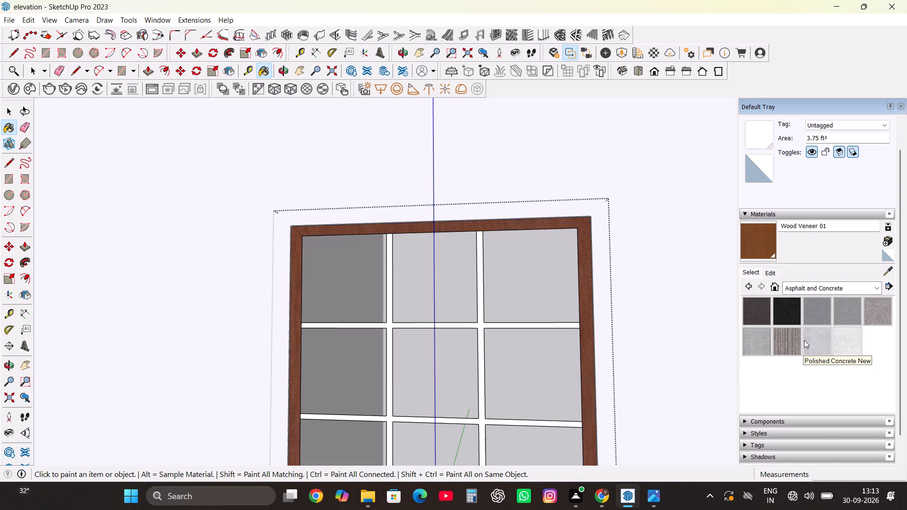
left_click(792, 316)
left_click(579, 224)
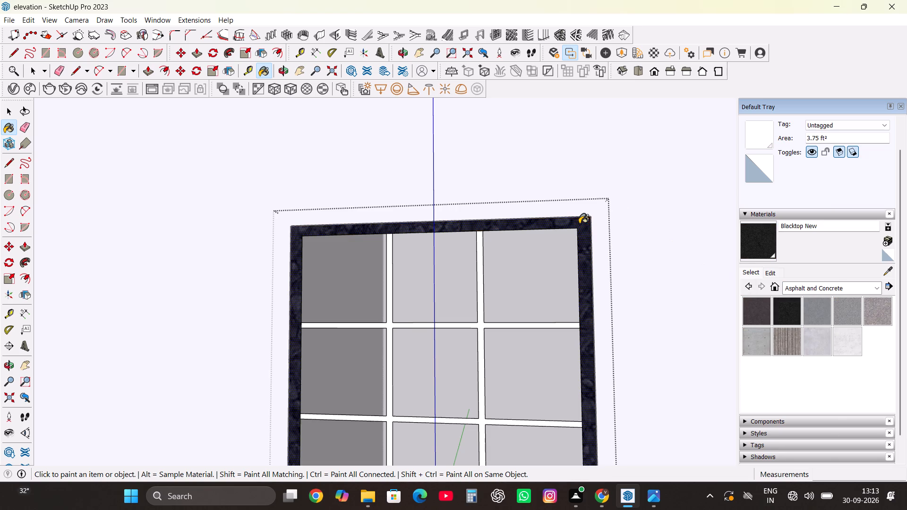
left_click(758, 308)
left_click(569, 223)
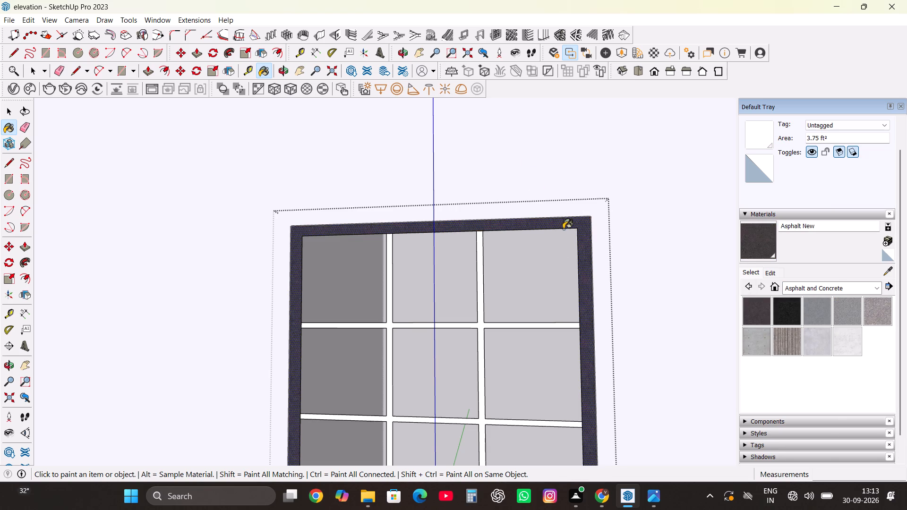
Find the near-black Color M08 in the Colors collection and paint the window's outer frame with it.
left_click(792, 288)
left_click(796, 319)
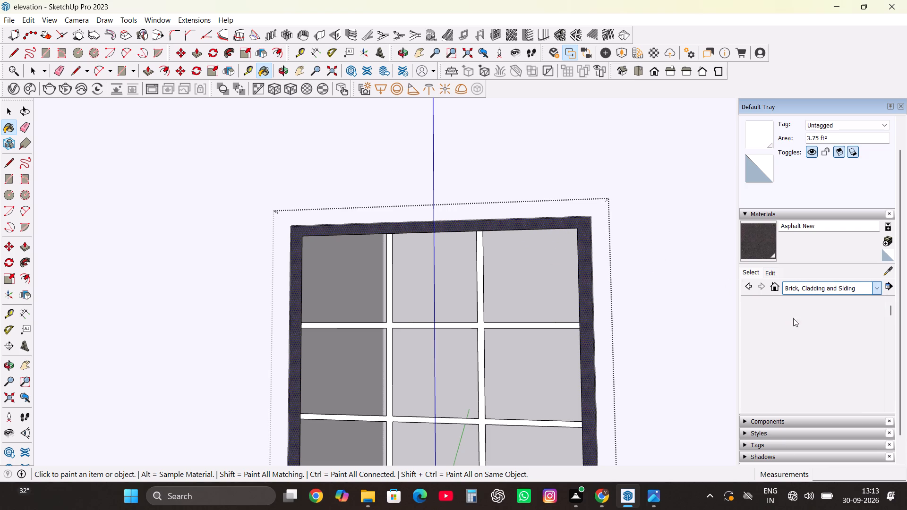
left_click(796, 297)
left_click(796, 294)
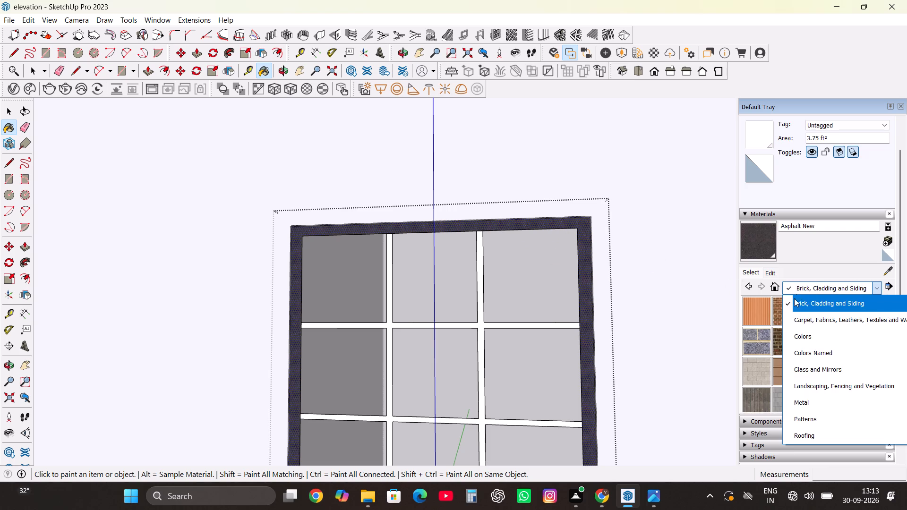
left_click(792, 324)
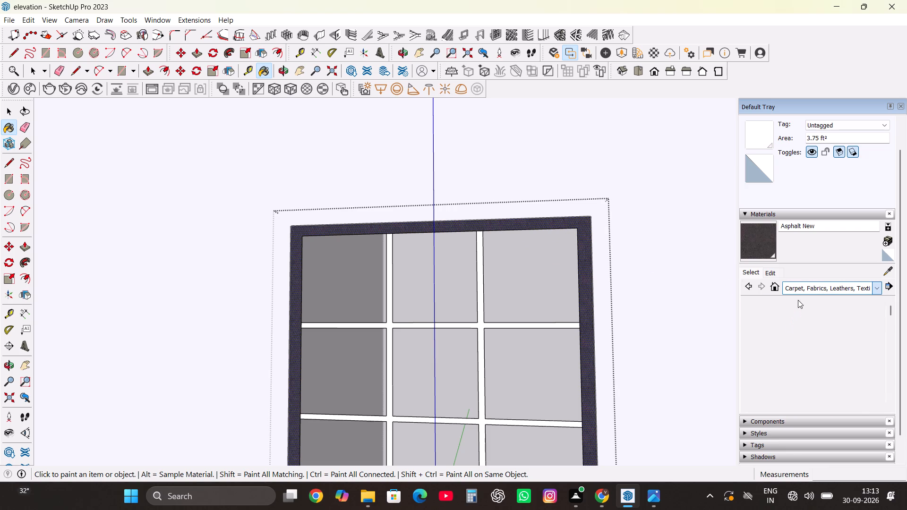
left_click(808, 289)
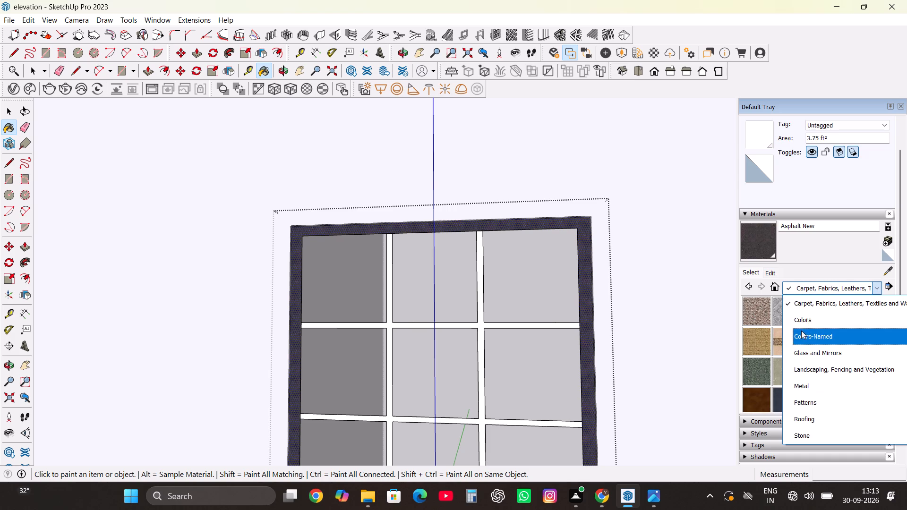
left_click(801, 315)
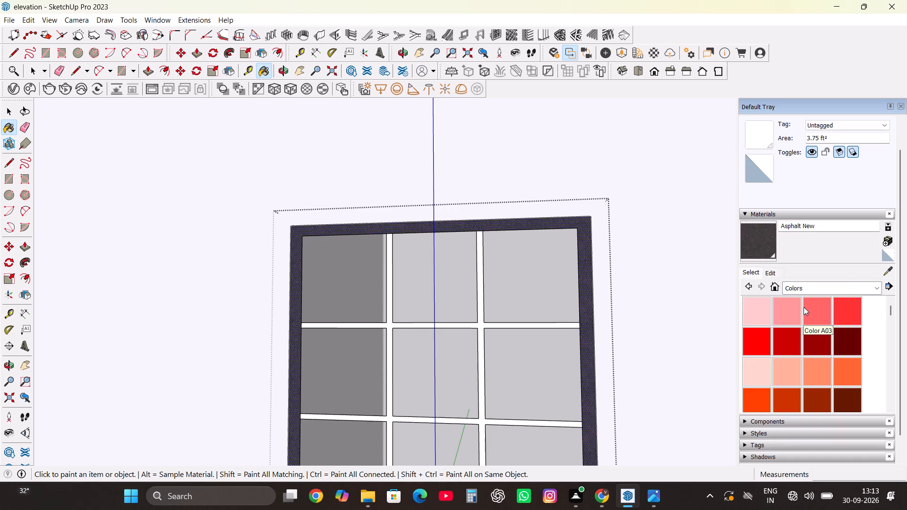
scroll(806, 348, "down", 7)
scroll(800, 343, "up", 3)
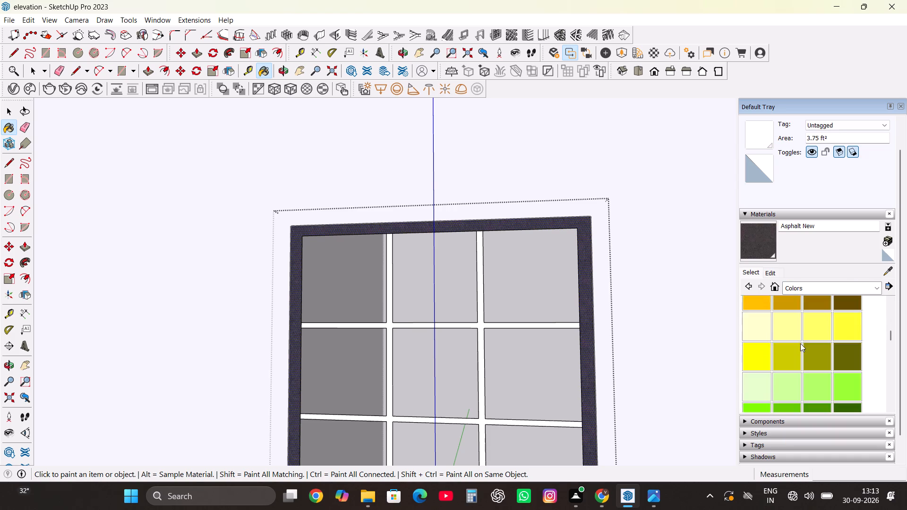
scroll(800, 343, "up", 2)
scroll(832, 349, "down", 4)
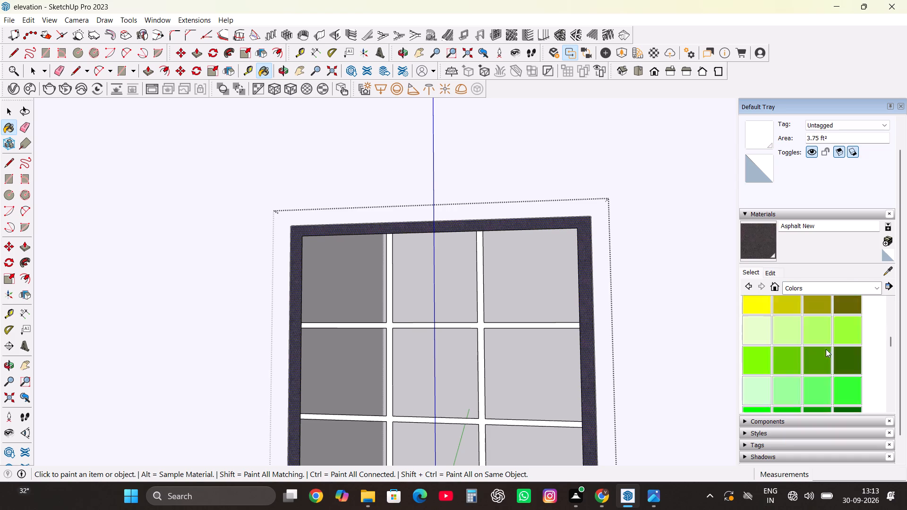
scroll(826, 349, "down", 8)
scroll(819, 346, "up", 1)
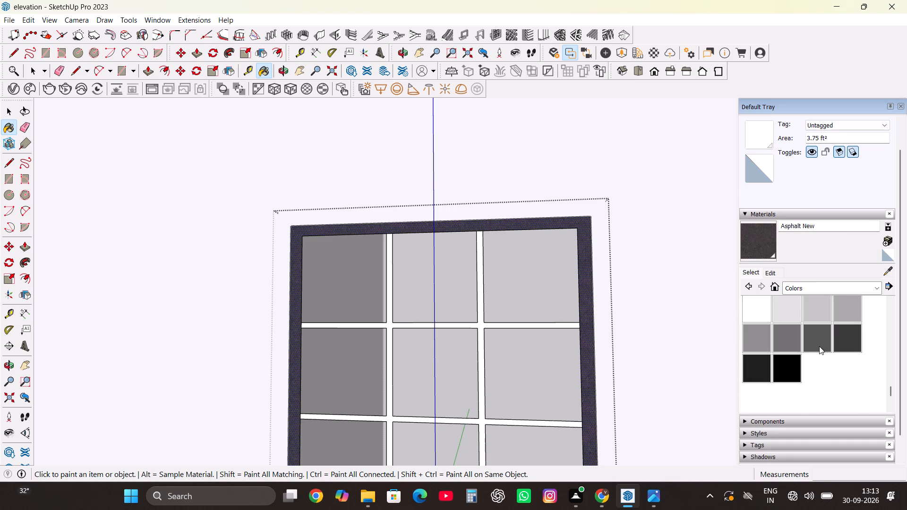
scroll(819, 346, "up", 1)
scroll(819, 346, "down", 1)
left_click(751, 379)
left_click(565, 221)
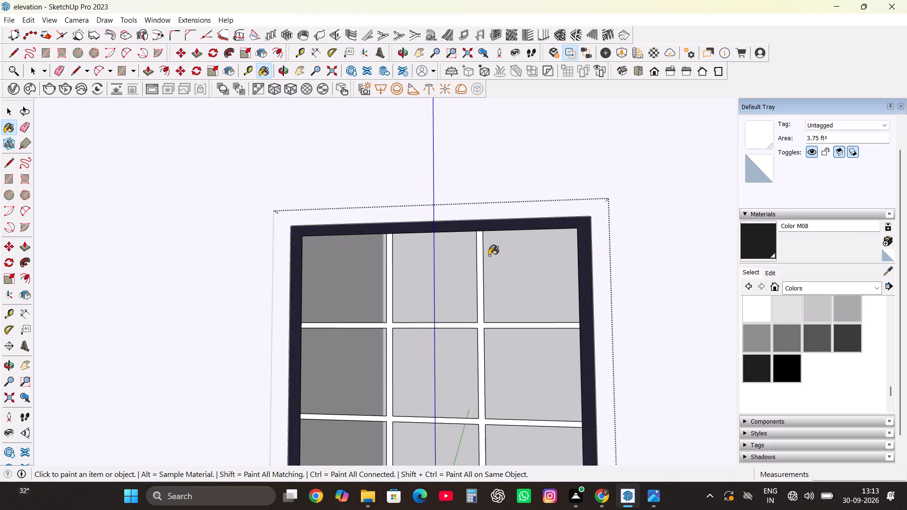
Paint the window's inner glazing bars with Color M08 and finish editing the component.
left_click(481, 255)
scroll(526, 287, "down", 20)
scroll(526, 287, "down", 10)
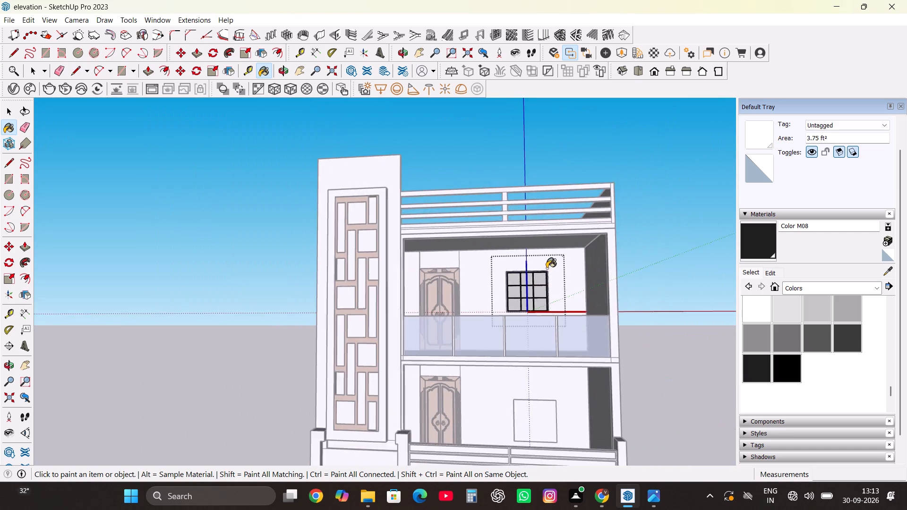
scroll(547, 268, "down", 2)
scroll(542, 296, "up", 3)
key("space")
double_click(676, 207)
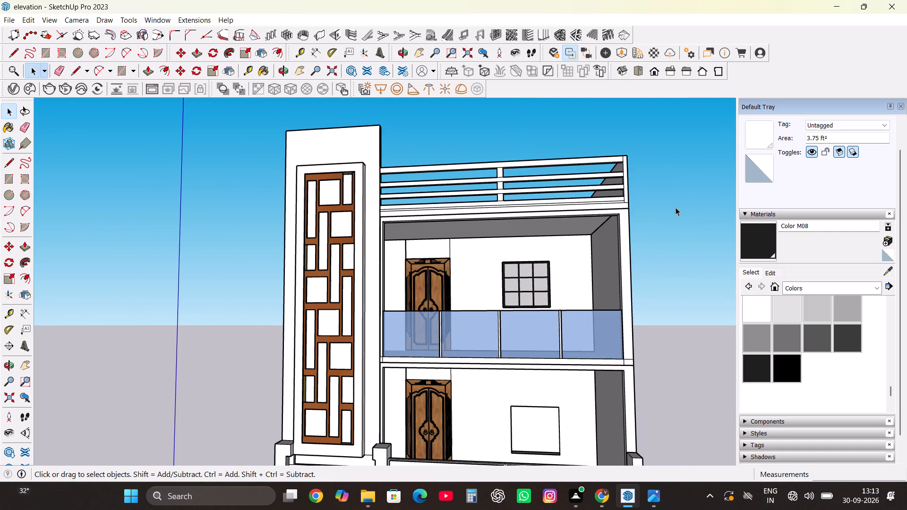
Copy the black-framed window from the upper floor down into the ground-floor window opening, aligning its lower corner with the opening's corner.
scroll(554, 308, "up", 10)
middle_click_drag(544, 283, 535, 319)
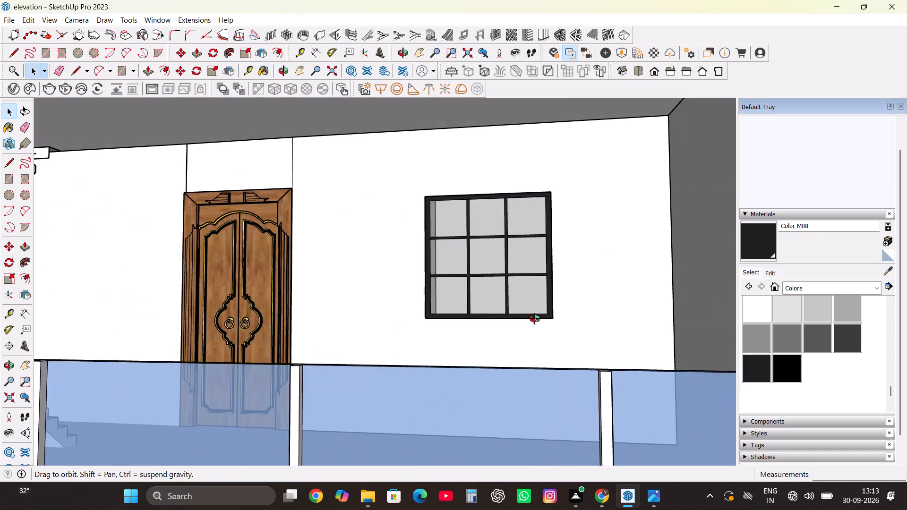
middle_click_drag(535, 319, 672, 314)
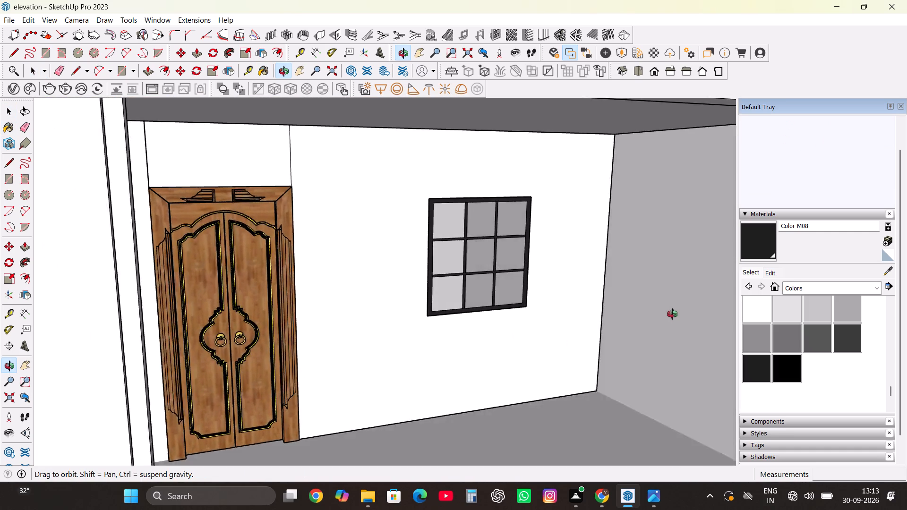
middle_click_drag(672, 314, 672, 310)
scroll(423, 323, "up", 8)
left_click(435, 317)
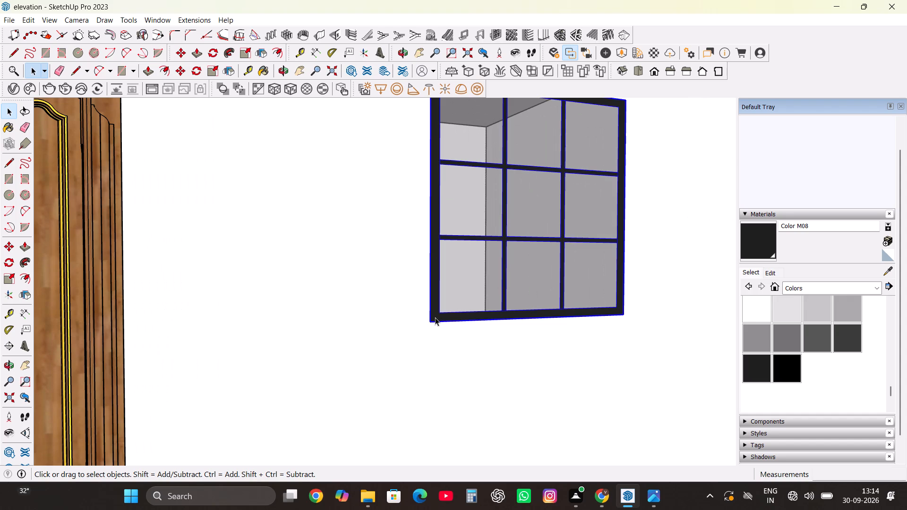
key("m")
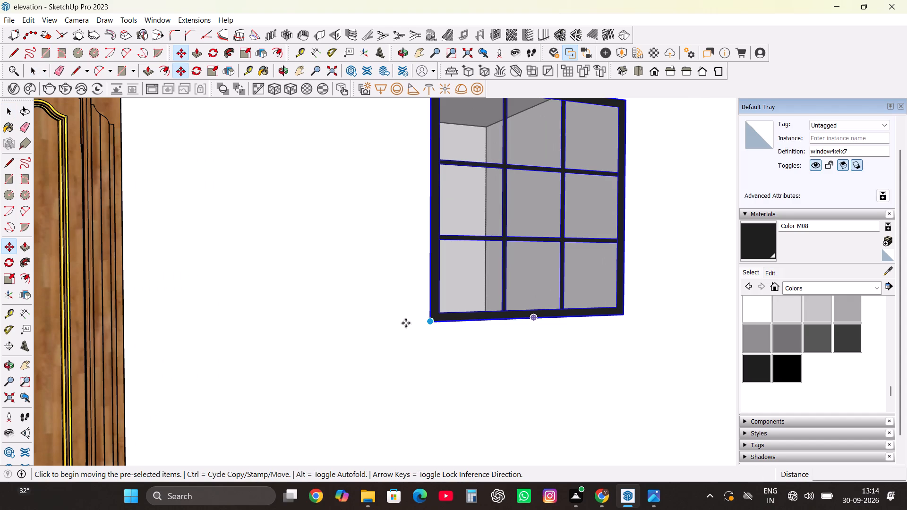
left_click(428, 322)
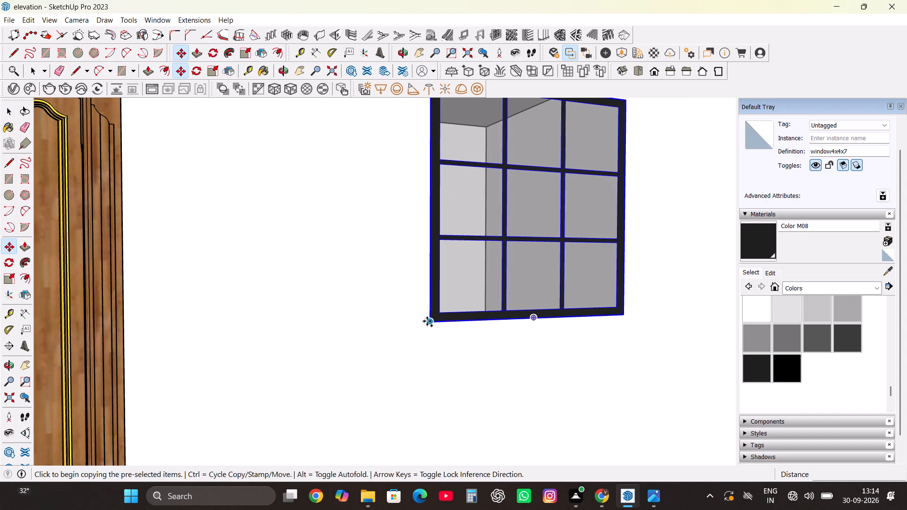
scroll(431, 245, "down", 3)
scroll(438, 204, "down", 14)
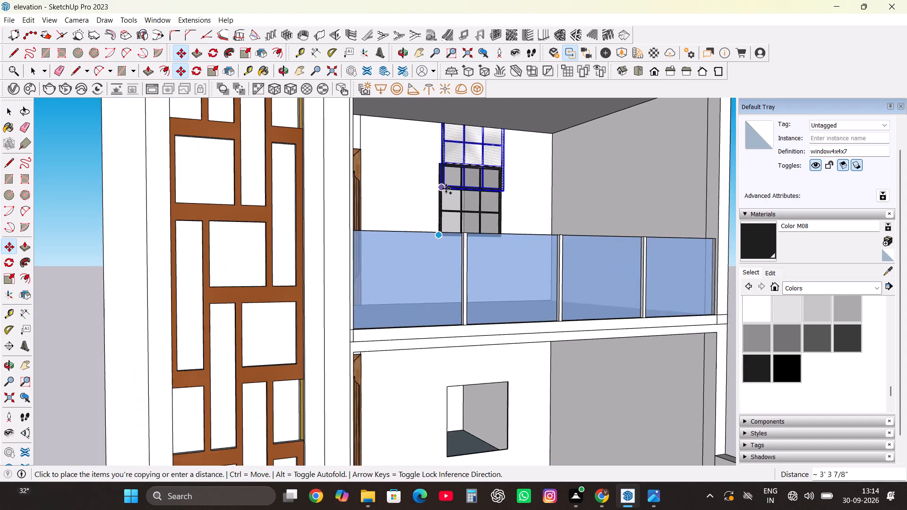
scroll(446, 188, "down", 1)
scroll(451, 373, "up", 2)
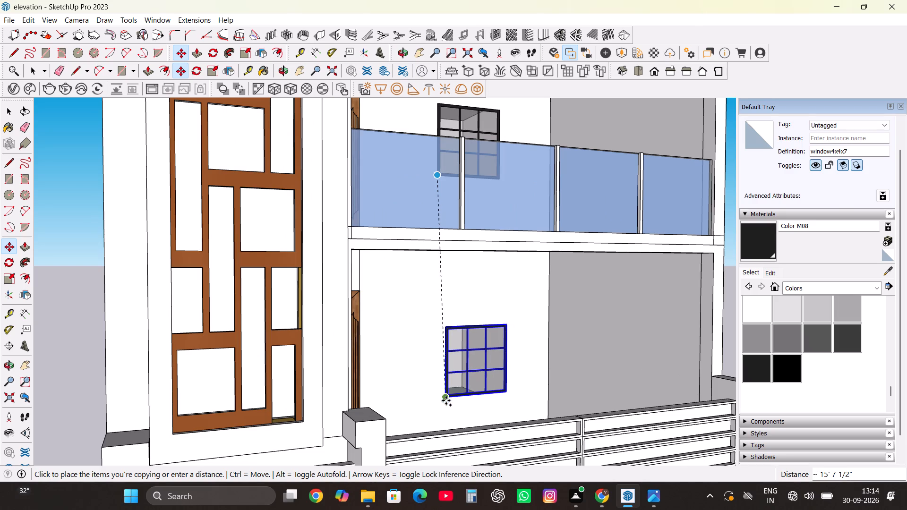
left_click(446, 400)
scroll(416, 389, "down", 11)
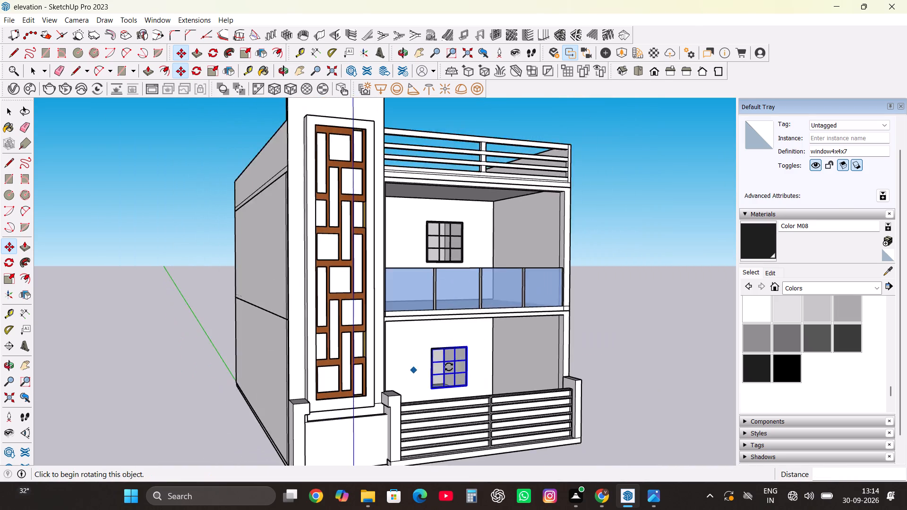
middle_click_drag(453, 366, 347, 374)
key("space")
double_click(636, 260)
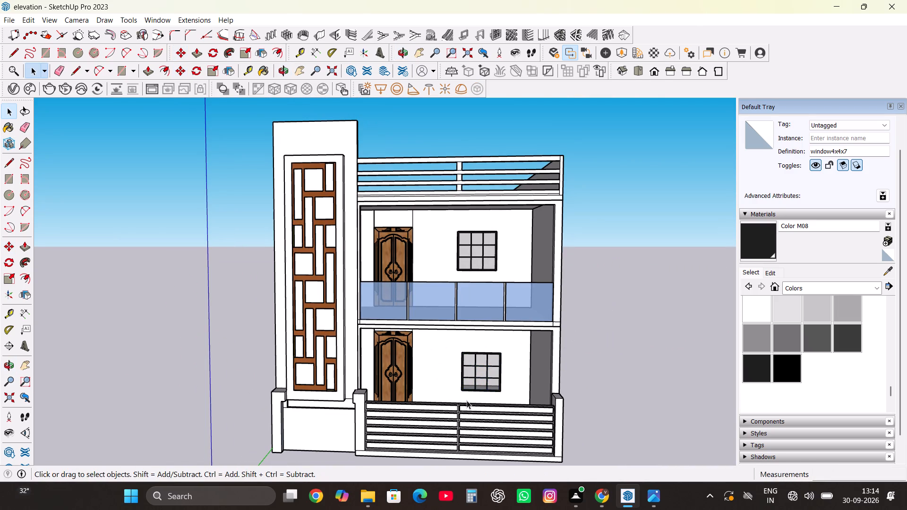
Review both windows on the front elevation and check the facade against the reference photo.
middle_click_drag(467, 400, 442, 417)
scroll(437, 416, "up", 2)
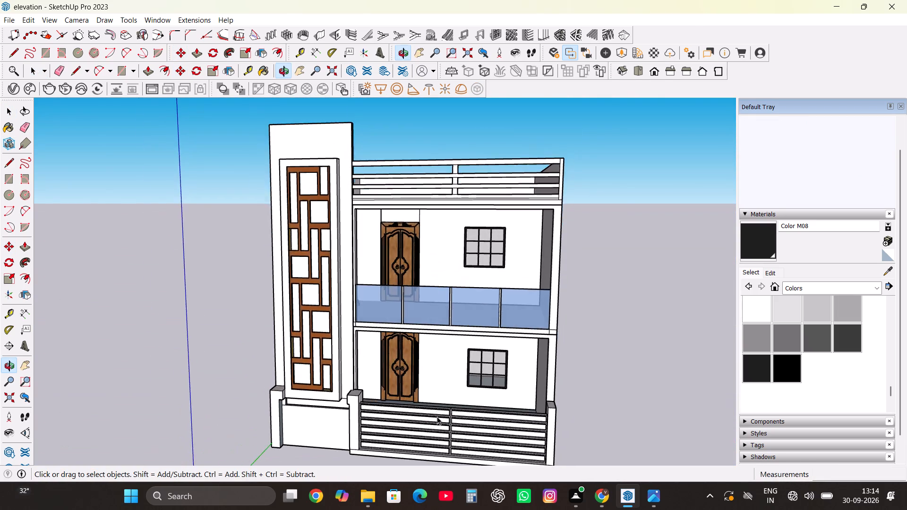
scroll(437, 416, "up", 11)
scroll(515, 271, "down", 3)
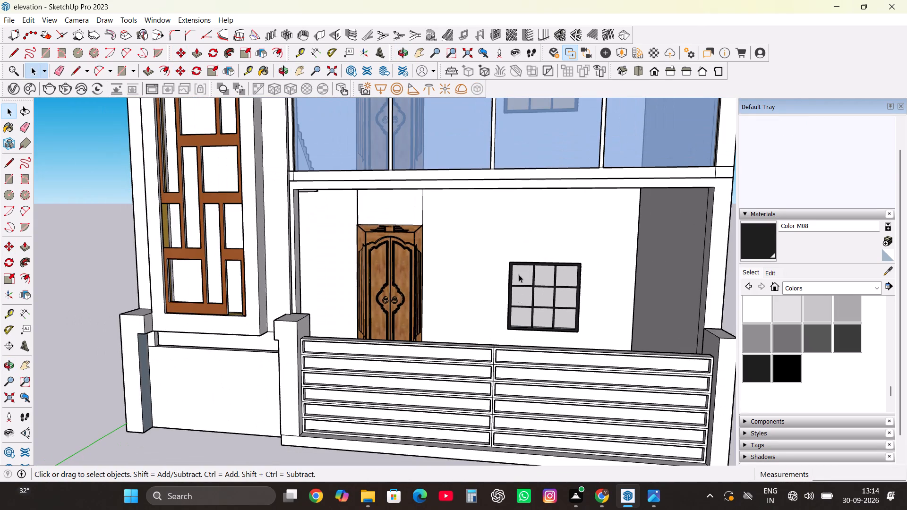
scroll(525, 215, "down", 7)
scroll(498, 331, "down", 5)
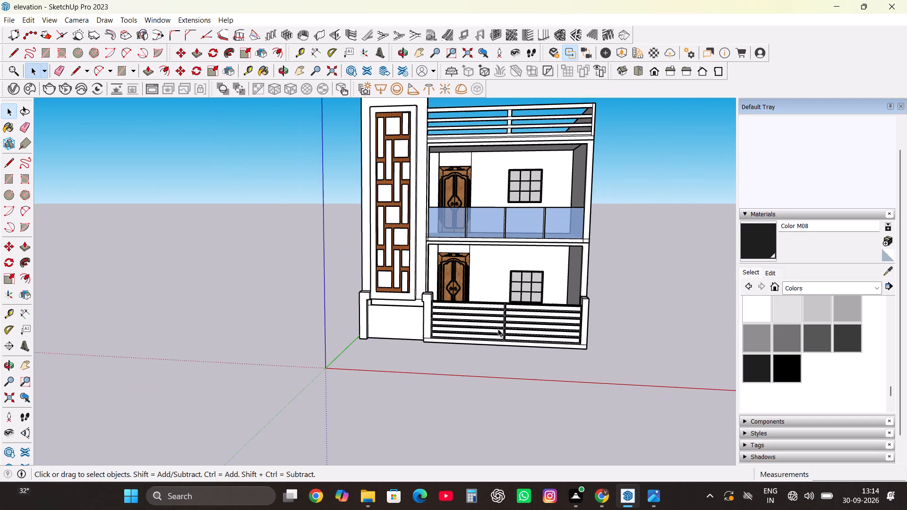
middle_click_drag(472, 328, 491, 325)
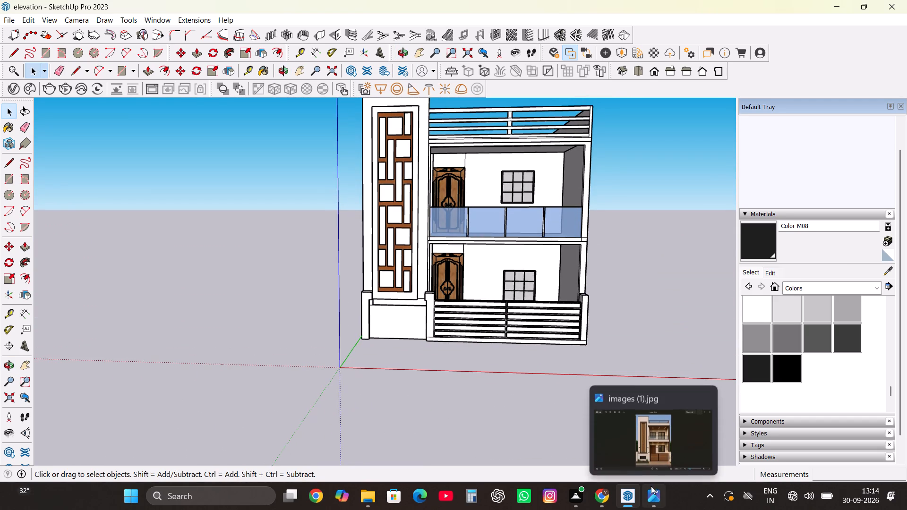
Draw a rectangle about 4' 2" by 1' 11" on the front wall panel below the tower's lattice.
scroll(394, 427, "up", 4)
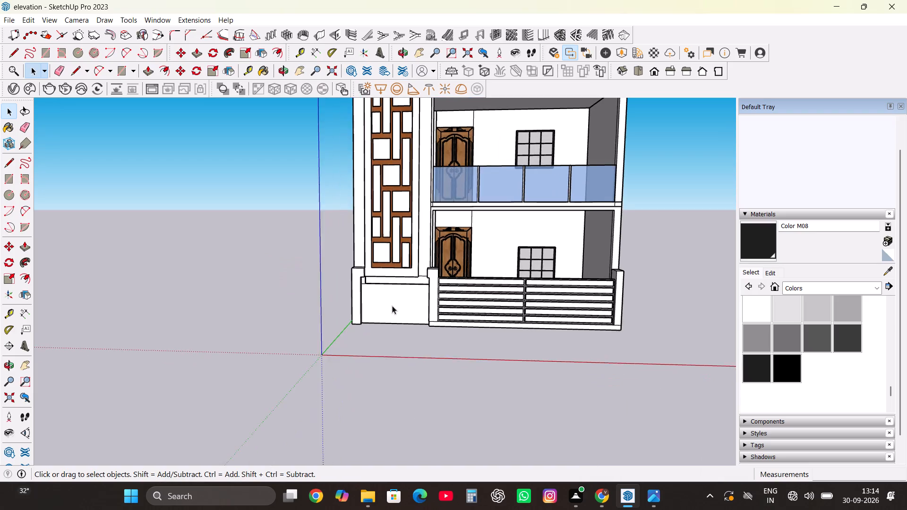
scroll(385, 337, "up", 18)
middle_click_drag(387, 304, 518, 272)
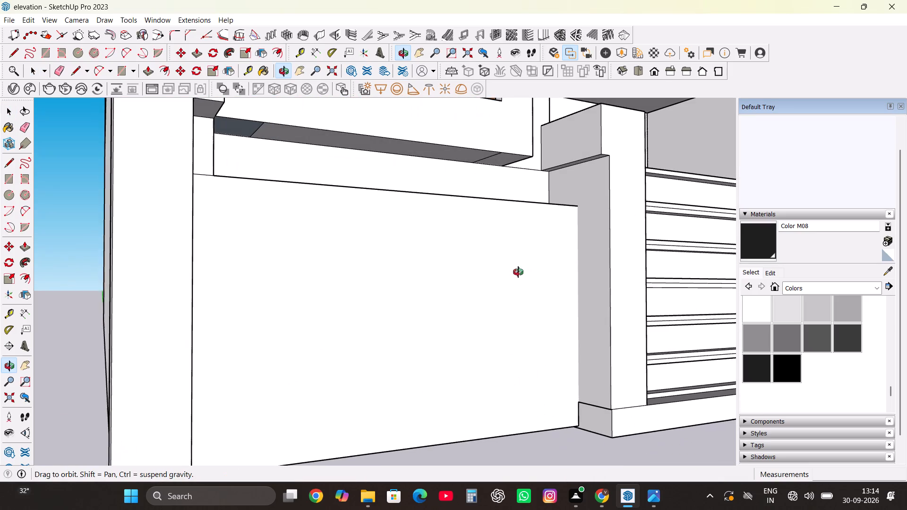
middle_click_drag(518, 272, 514, 275)
triple_click(457, 287)
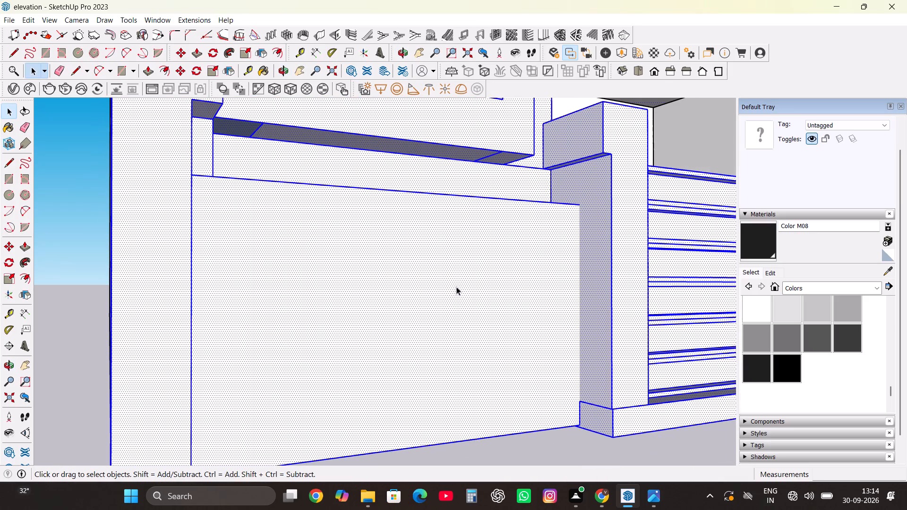
key("r")
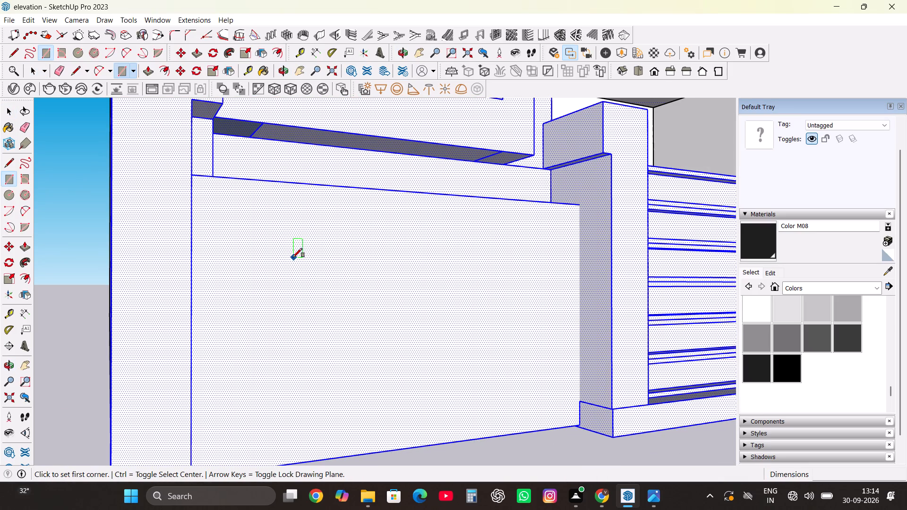
left_click(290, 255)
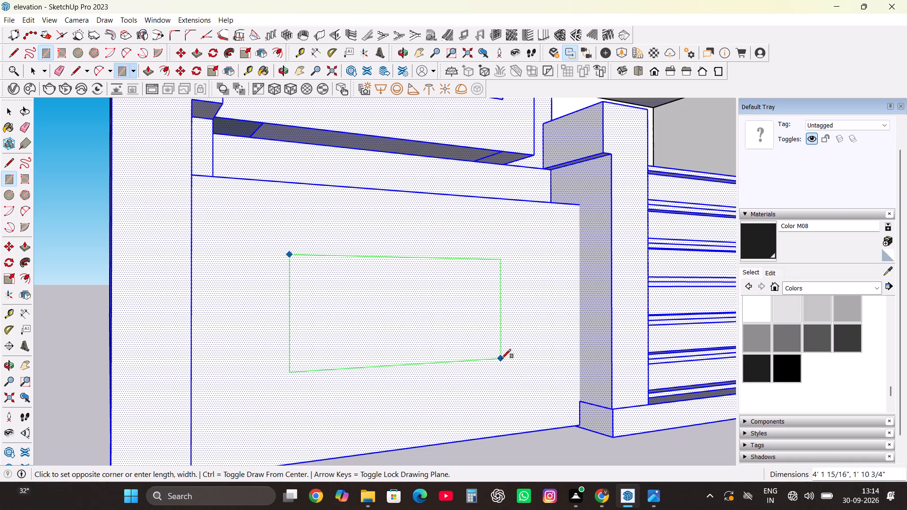
left_click(502, 358)
key("space")
Push the rectangle back about 4" to the wall plane behind, forming a recess in the front panel.
left_click(435, 313)
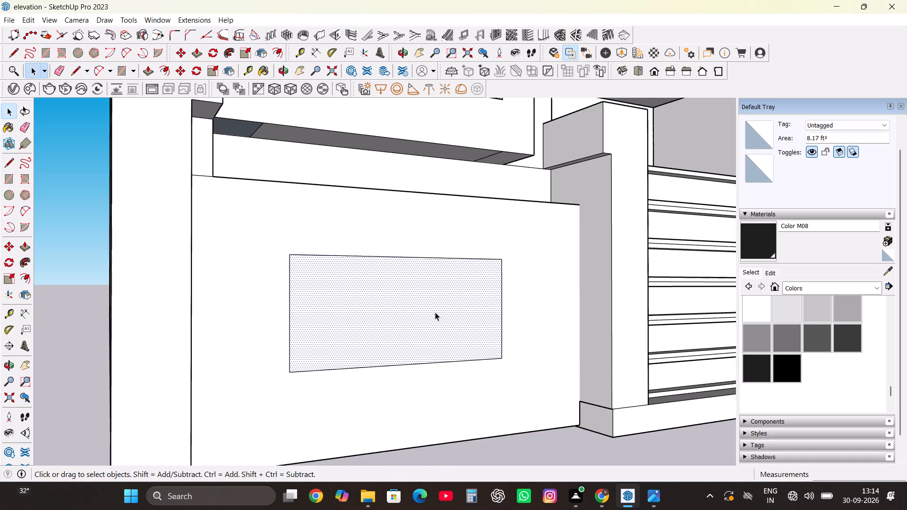
key("p")
left_click_drag(435, 312, 425, 288)
scroll(463, 335, "down", 3)
middle_click_drag(447, 347, 525, 379)
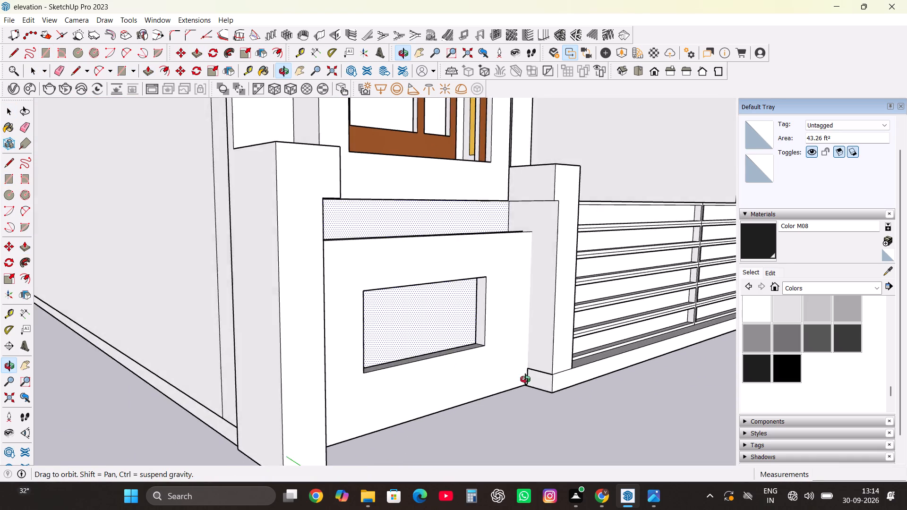
middle_click_drag(525, 379, 397, 388)
key("space")
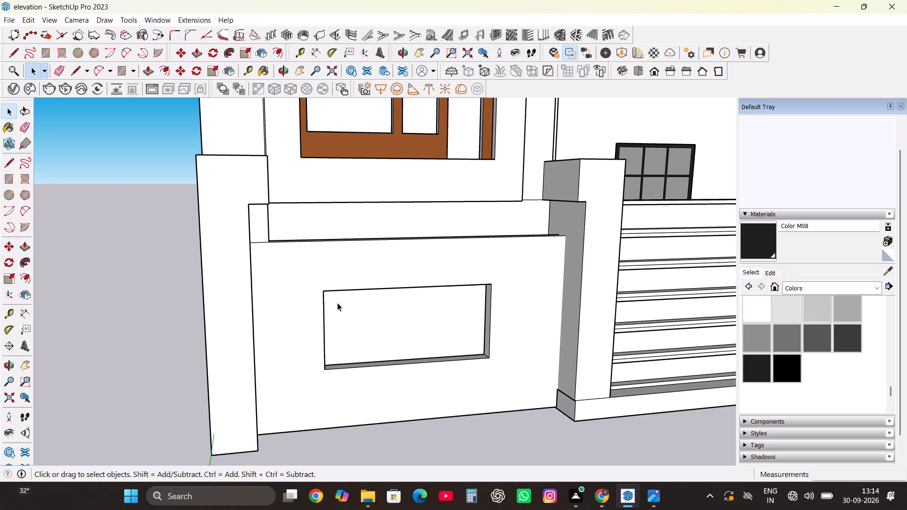
Draw a horizontal line about 4' 3" long across the back of the recess, midway up its height.
scroll(357, 326, "up", 6)
middle_click_drag(370, 320, 490, 263)
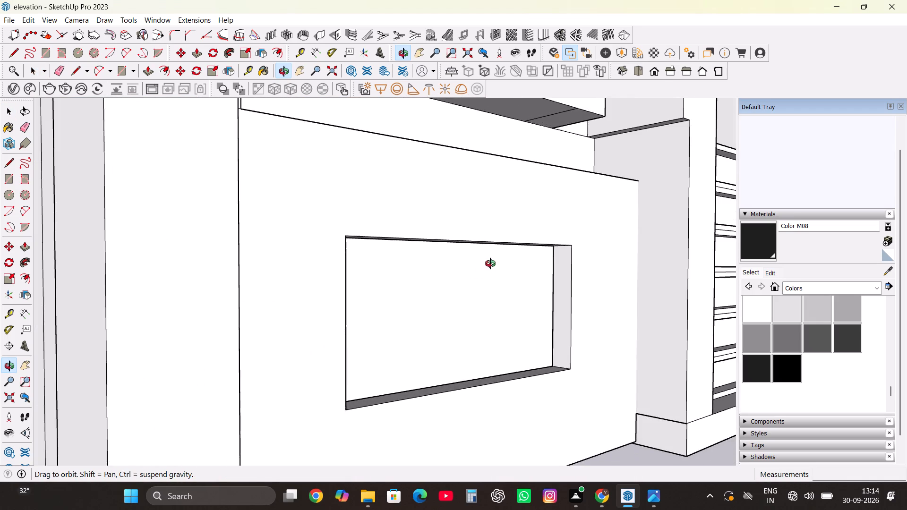
middle_click_drag(490, 263, 506, 260)
scroll(541, 269, "up", 6)
scroll(552, 295, "down", 5)
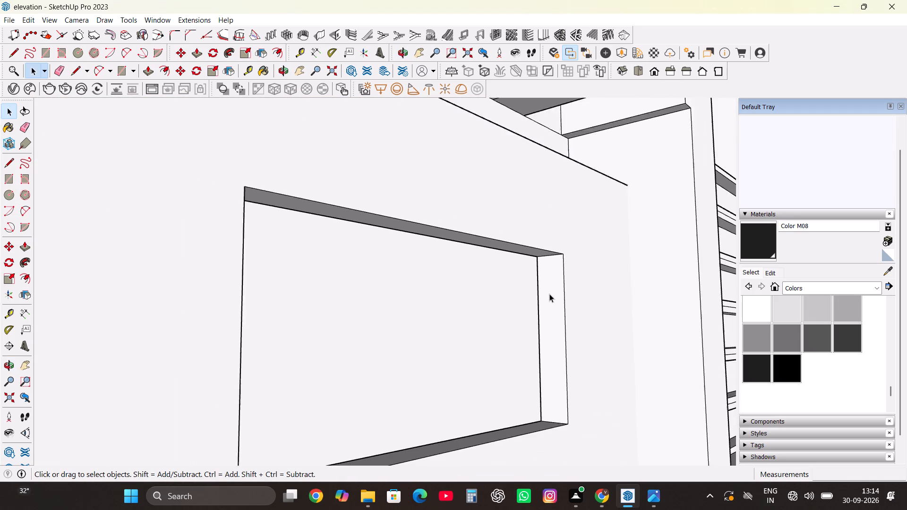
scroll(549, 294, "down", 2)
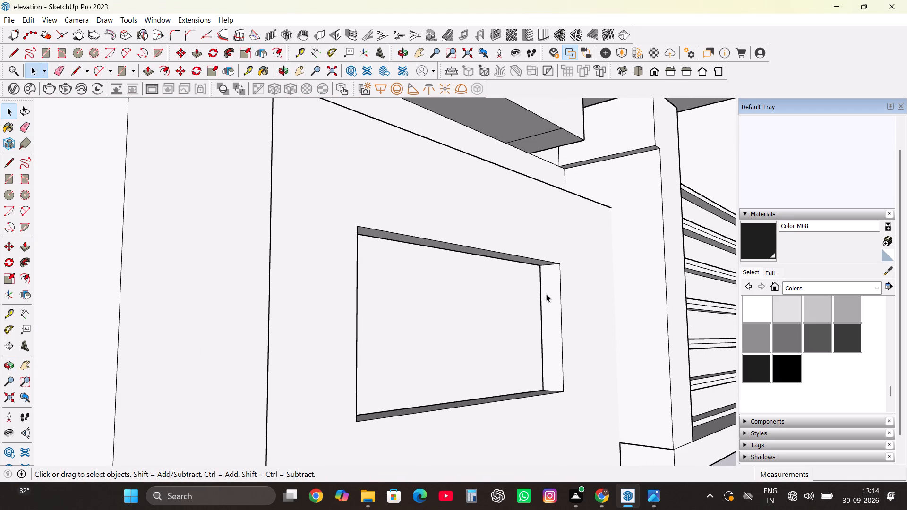
key("l")
key("Return")
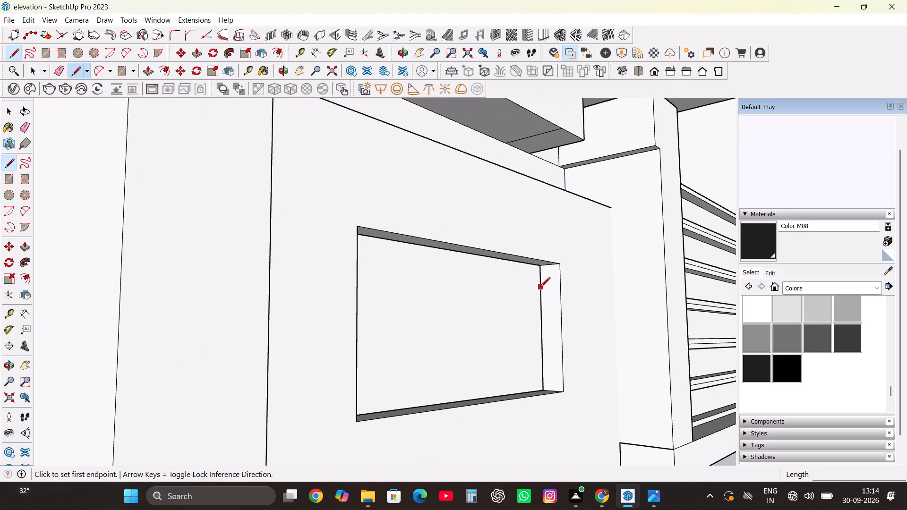
scroll(540, 288, "up", 5)
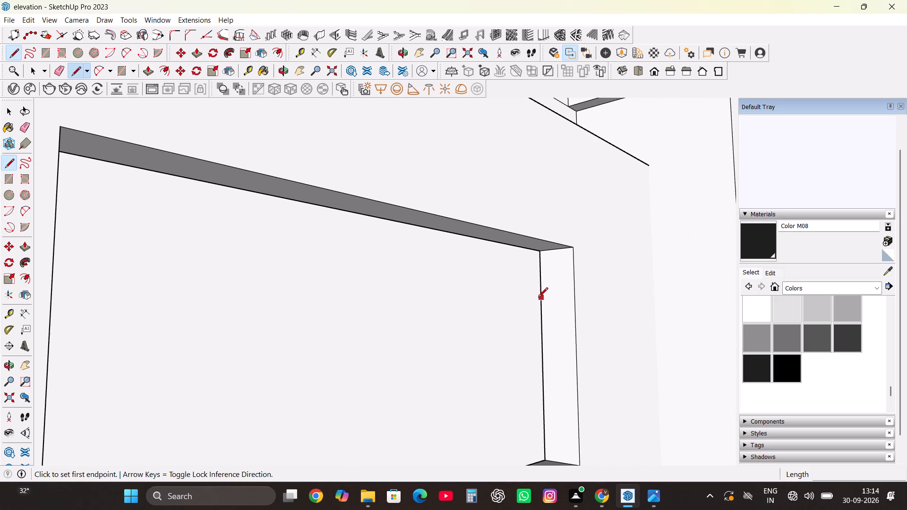
left_click(540, 354)
scroll(541, 354, "down", 12)
middle_click_drag(522, 364, 425, 372)
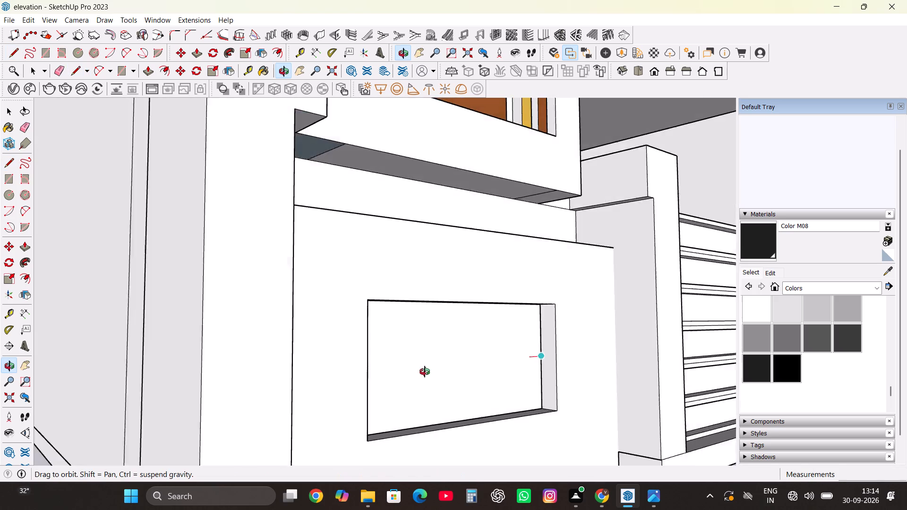
middle_click_drag(425, 372, 246, 382)
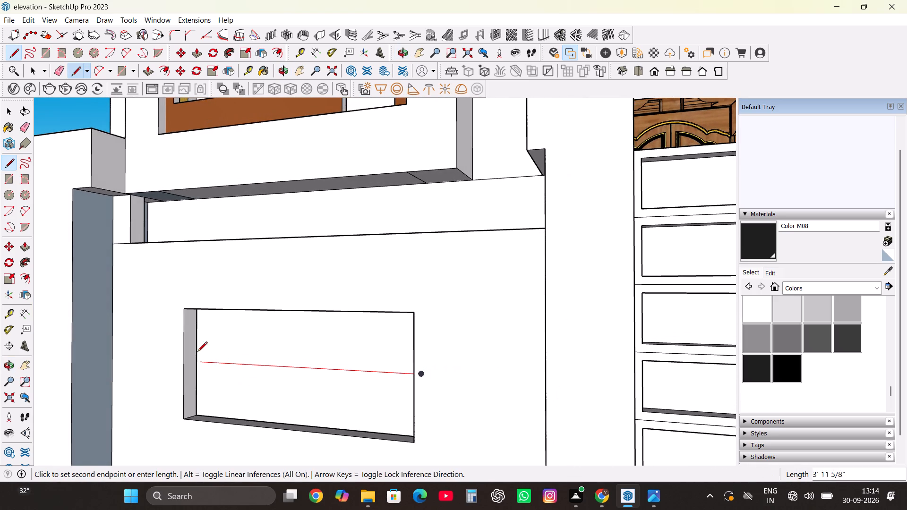
left_click(197, 364)
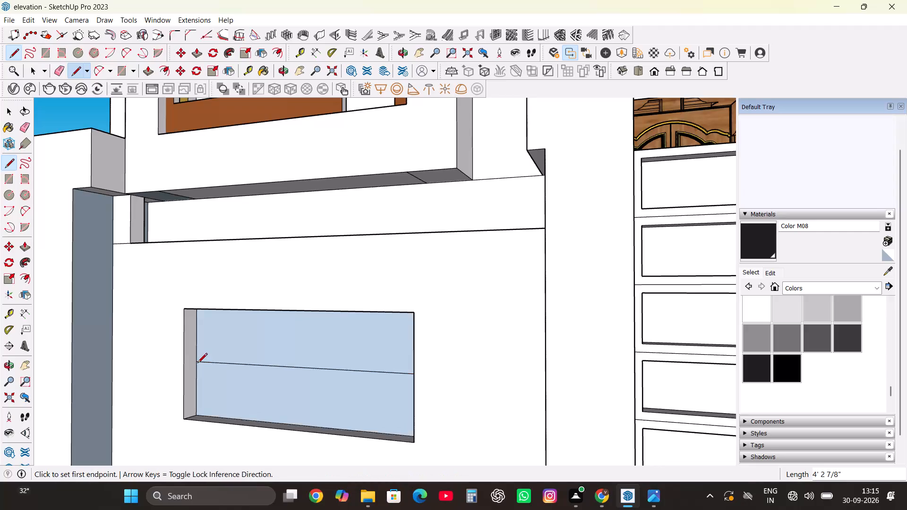
Copy the recess's horizontal middle line 4" forward to the front edge of the opening.
scroll(197, 364, "up", 3)
middle_click_drag(231, 375, 452, 340)
scroll(252, 382, "up", 1)
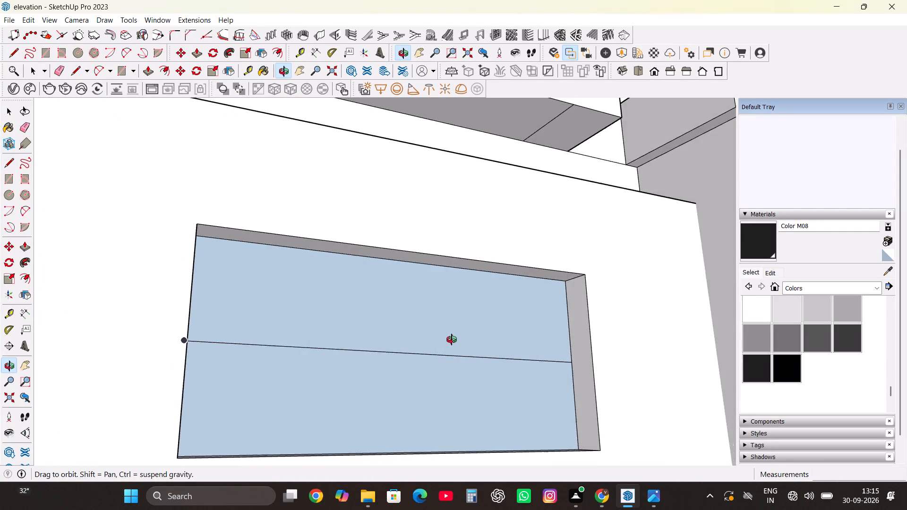
middle_click_drag(452, 340, 512, 388)
scroll(505, 368, "up", 3)
key("space")
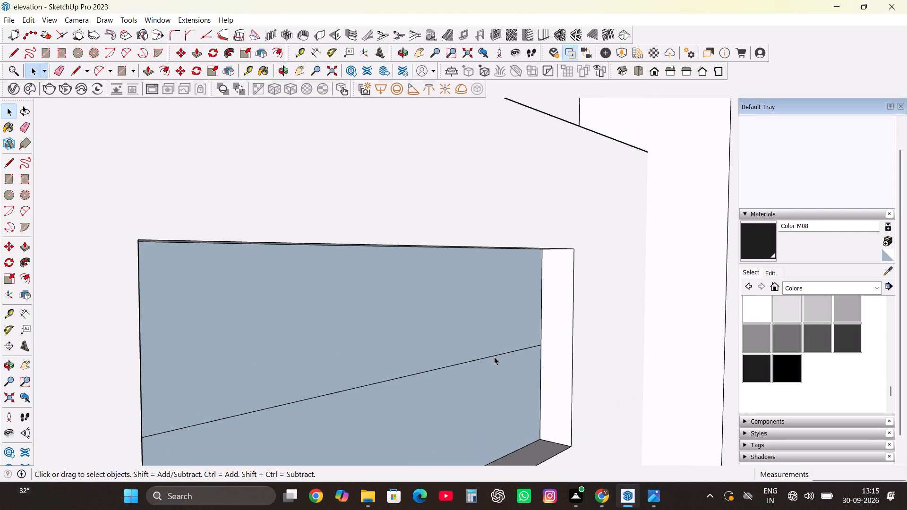
left_click(494, 357)
scroll(486, 343, "down", 6)
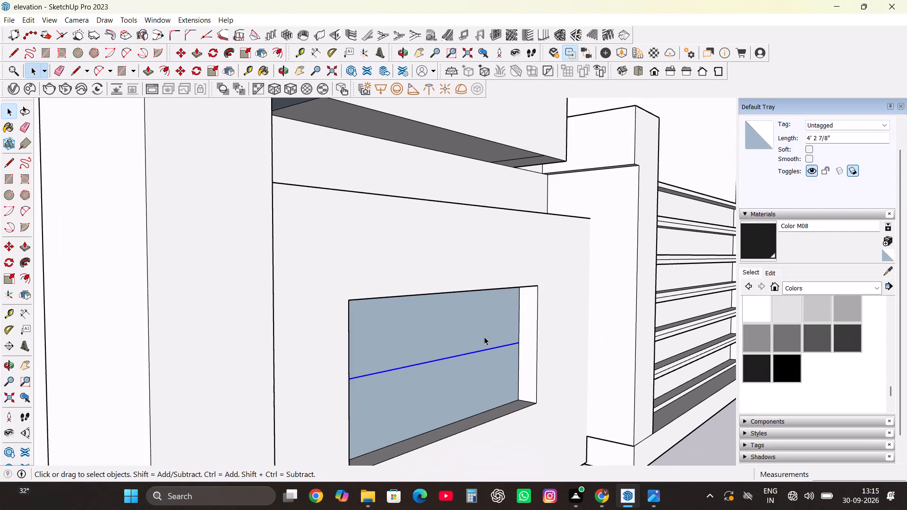
key("m")
left_click(518, 344)
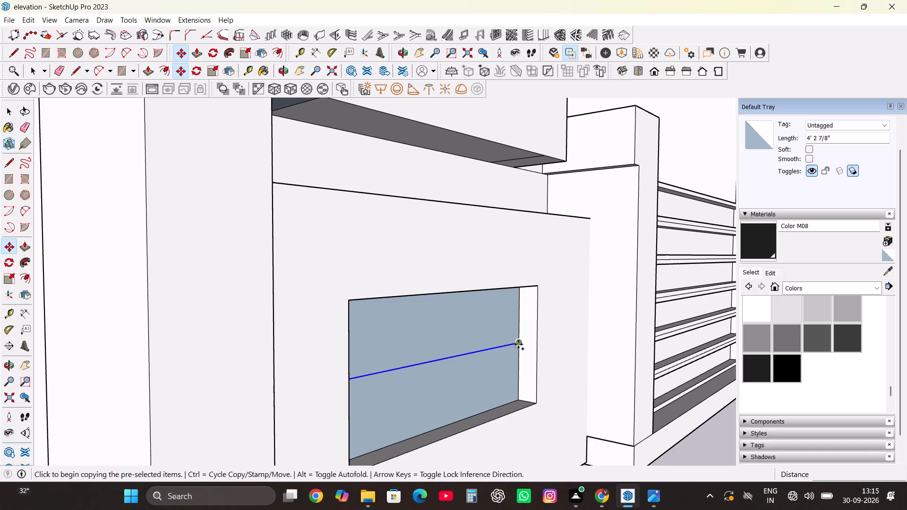
left_click(539, 347)
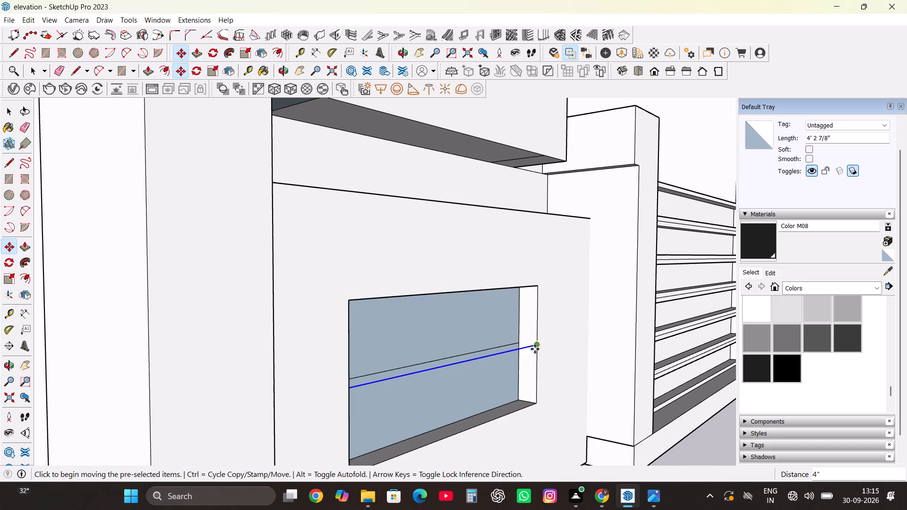
key("space")
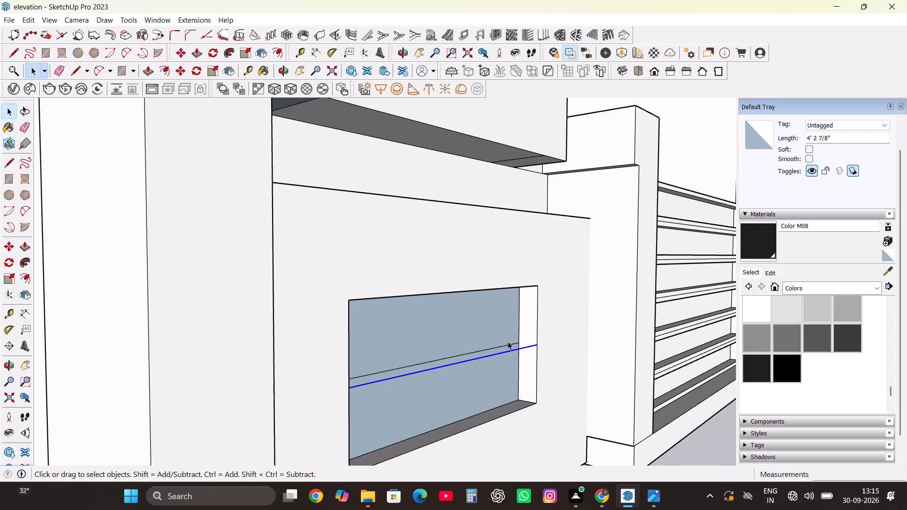
Move the recess's front horizontal line straight down so it sits lower than the line on the back wall.
key("m")
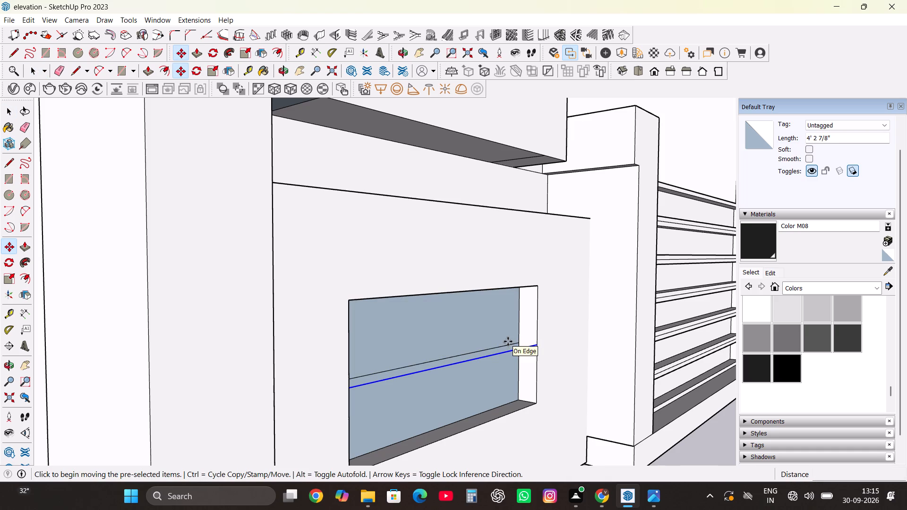
left_click(520, 342)
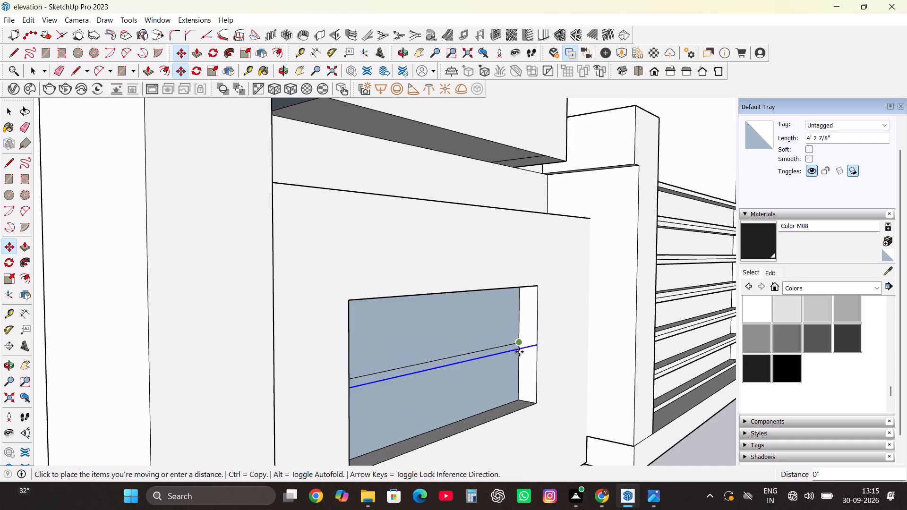
left_click(519, 361)
scroll(523, 372, "up", 3)
key("space")
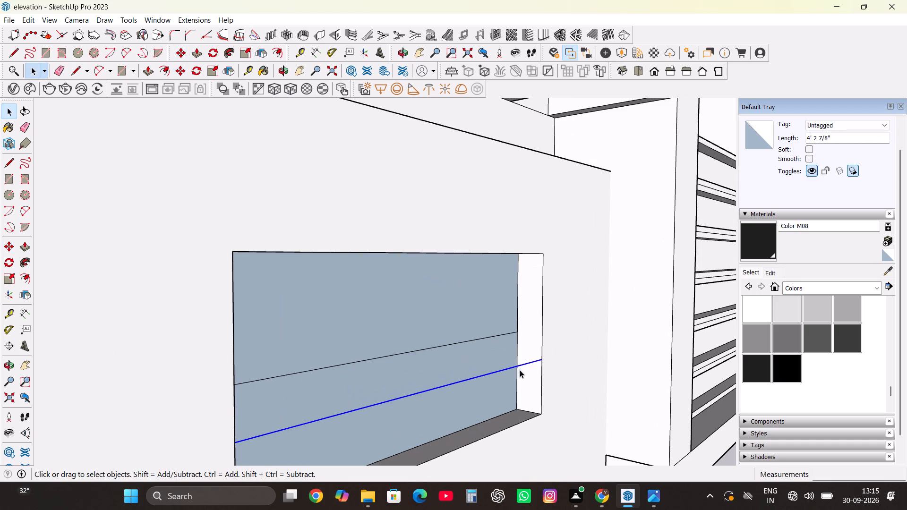
Draw a sloping line at each end of the recess connecting the back line to the lowered front line, closing a slanted face.
key("l")
left_click(517, 329)
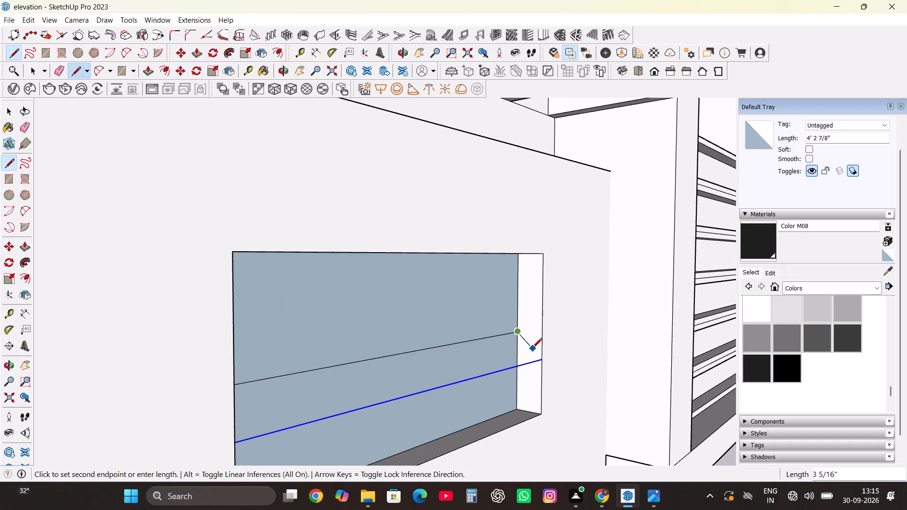
left_click(539, 358)
middle_click_drag(536, 365, 466, 378)
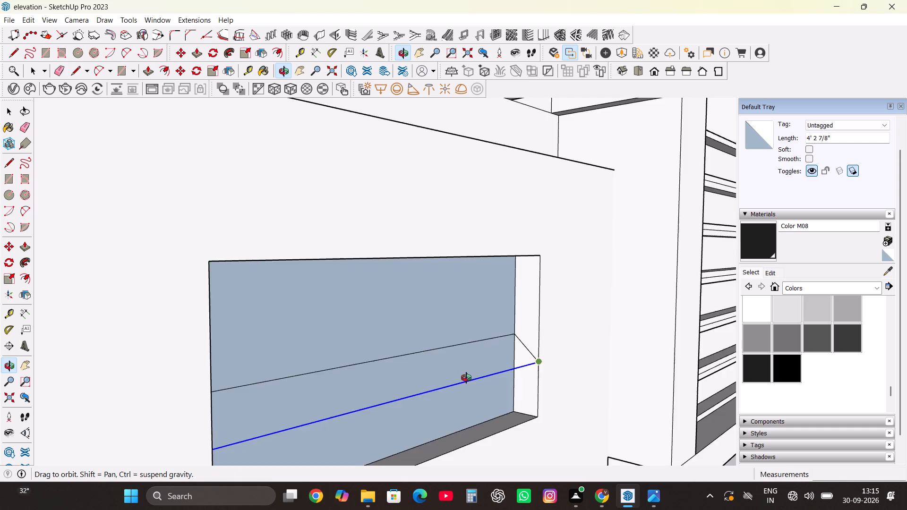
middle_click_drag(466, 378, 322, 374)
scroll(355, 367, "down", 9)
scroll(223, 369, "up", 3)
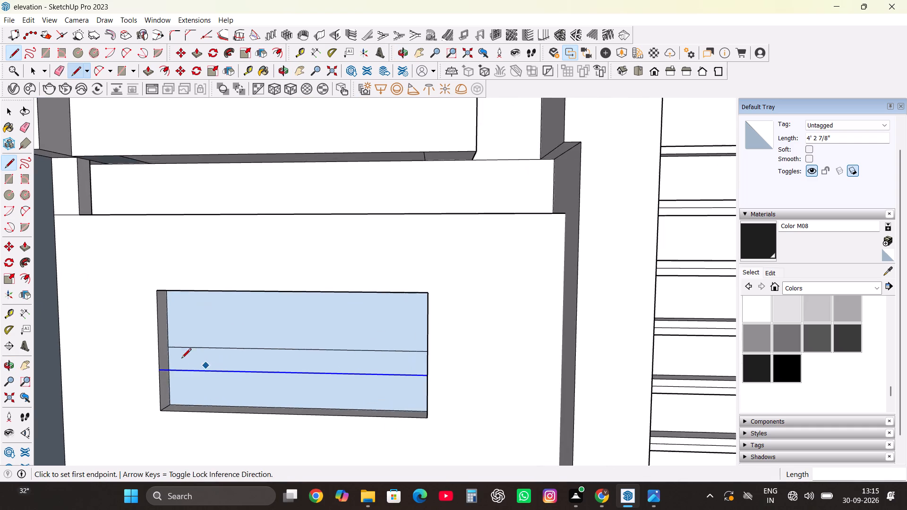
scroll(181, 359, "up", 1)
left_click(167, 346)
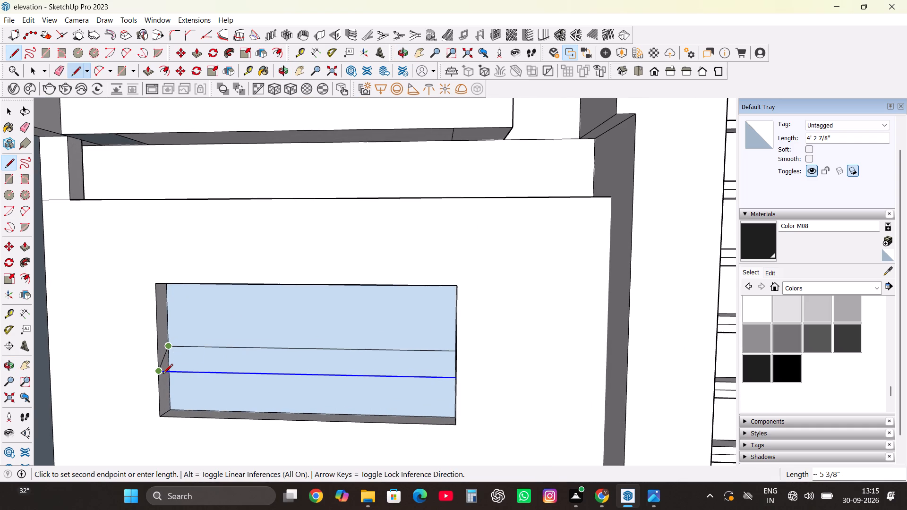
left_click(163, 374)
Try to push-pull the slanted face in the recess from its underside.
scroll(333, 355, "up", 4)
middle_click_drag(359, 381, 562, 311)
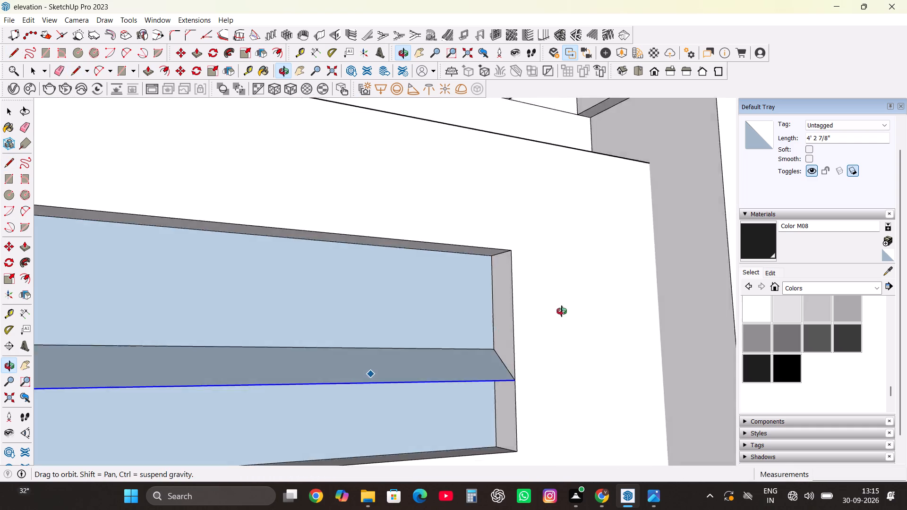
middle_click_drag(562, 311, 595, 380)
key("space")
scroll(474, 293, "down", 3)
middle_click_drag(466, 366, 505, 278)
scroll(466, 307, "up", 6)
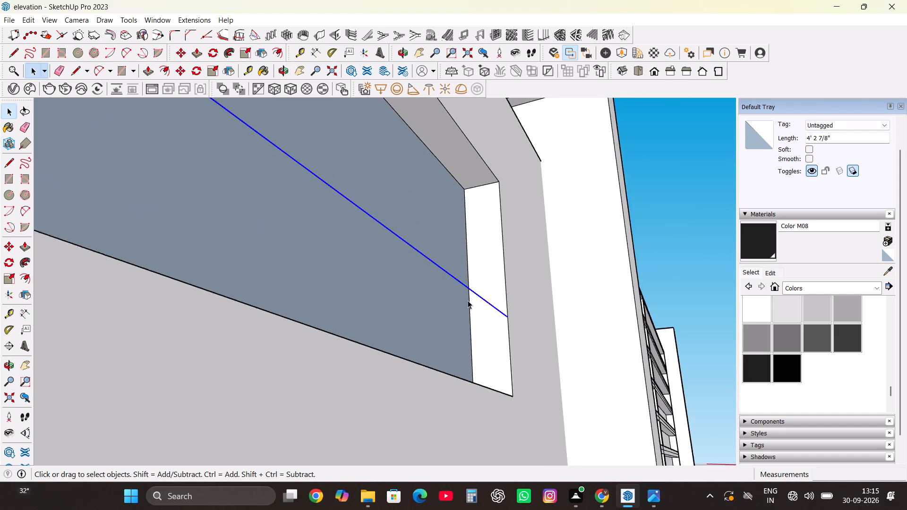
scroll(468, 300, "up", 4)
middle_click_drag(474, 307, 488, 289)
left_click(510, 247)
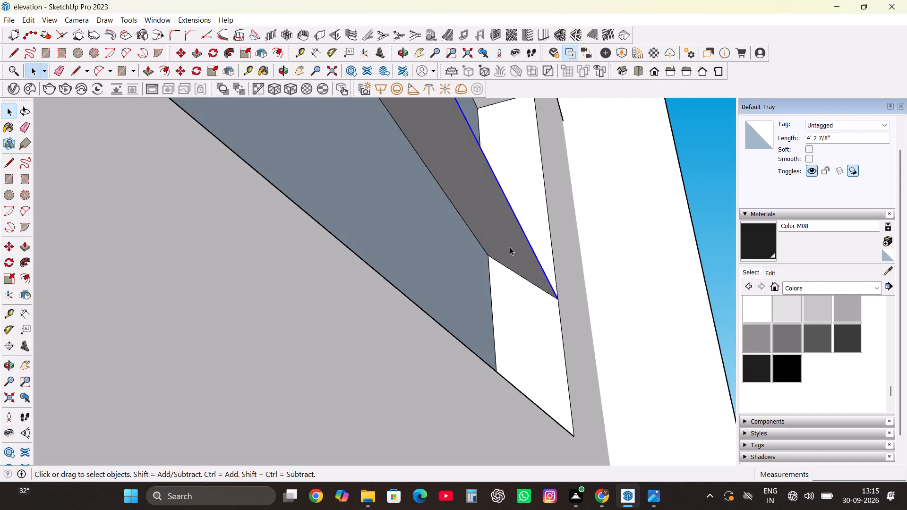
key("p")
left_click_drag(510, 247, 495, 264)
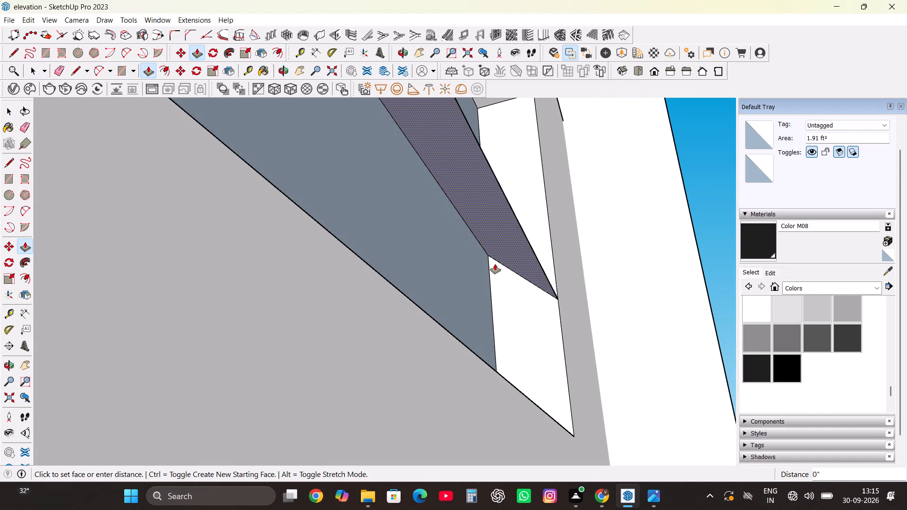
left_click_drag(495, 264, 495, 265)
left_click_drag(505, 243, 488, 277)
Push-pull the slanted face outward by 1" to form a solid slat across the recess.
middle_click_drag(535, 283, 452, 380)
key("space")
left_click(410, 403)
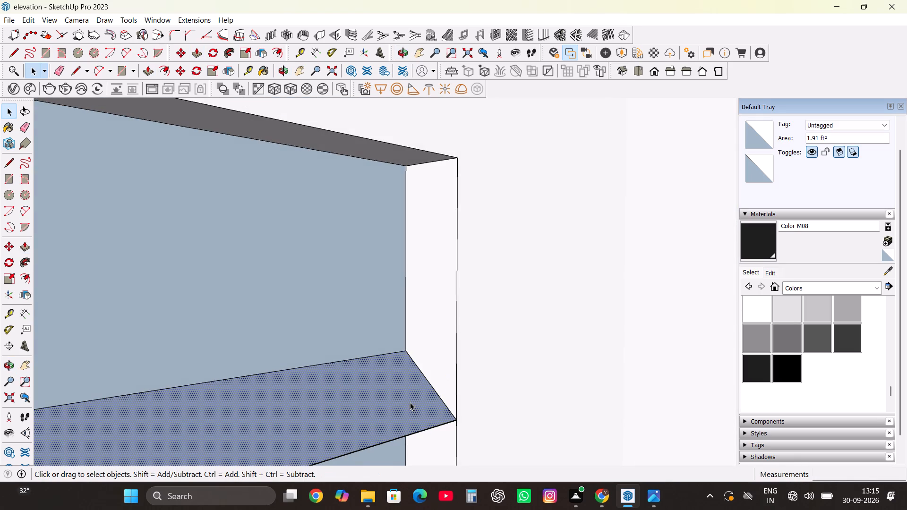
key("p")
left_click_drag(410, 402, 421, 380)
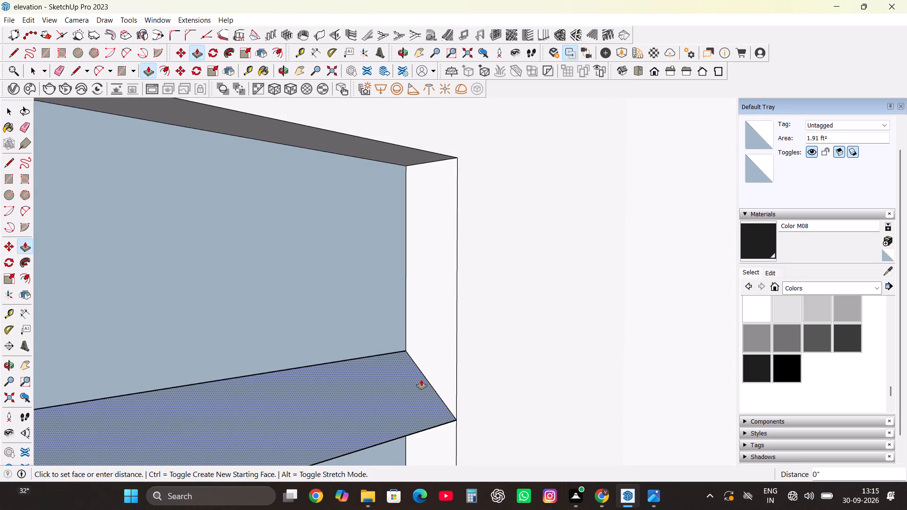
left_click_drag(421, 380, 446, 366)
scroll(474, 331, "down", 5)
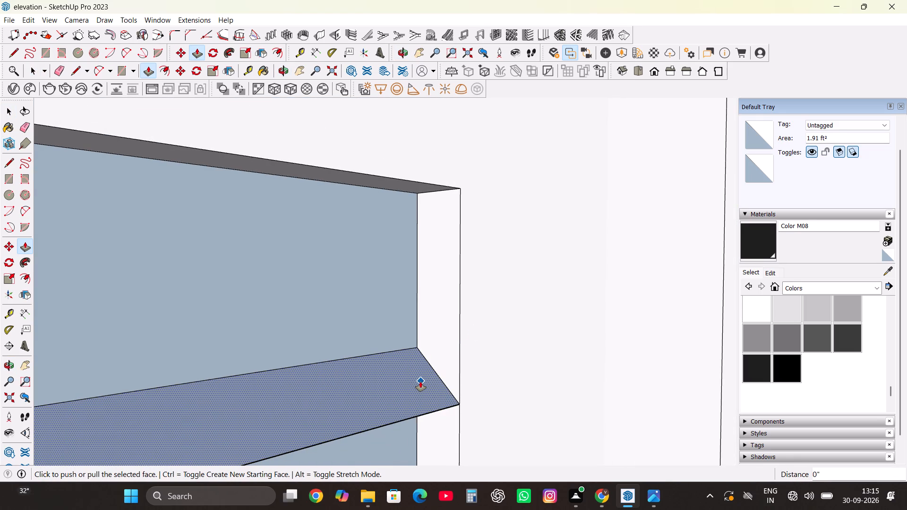
left_click_drag(420, 382, 436, 354)
type("1\"")
key("Return")
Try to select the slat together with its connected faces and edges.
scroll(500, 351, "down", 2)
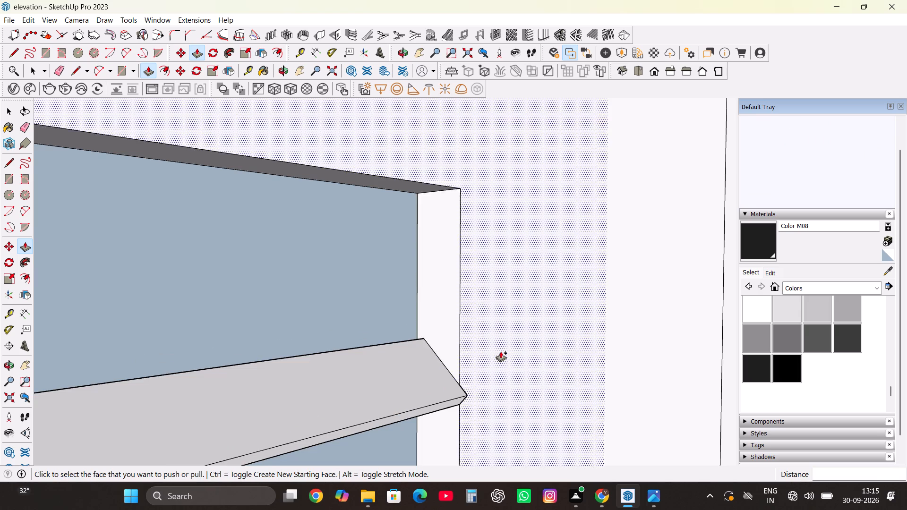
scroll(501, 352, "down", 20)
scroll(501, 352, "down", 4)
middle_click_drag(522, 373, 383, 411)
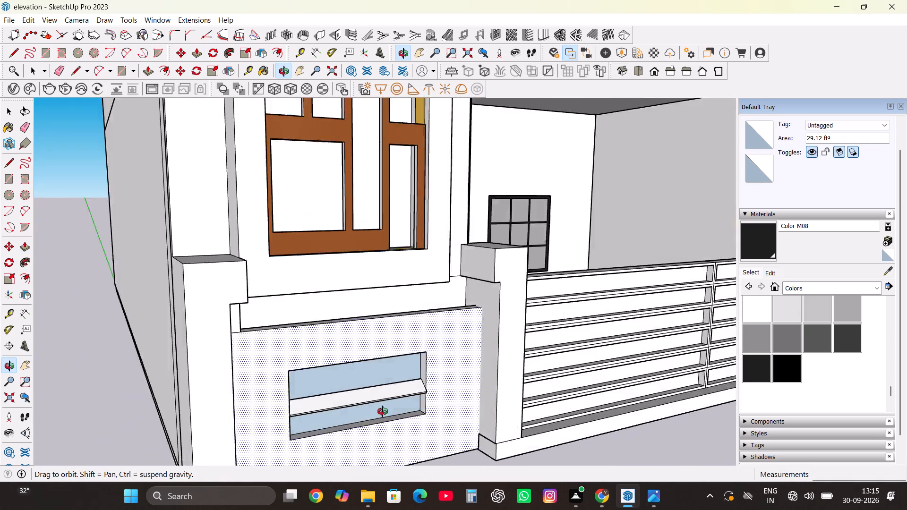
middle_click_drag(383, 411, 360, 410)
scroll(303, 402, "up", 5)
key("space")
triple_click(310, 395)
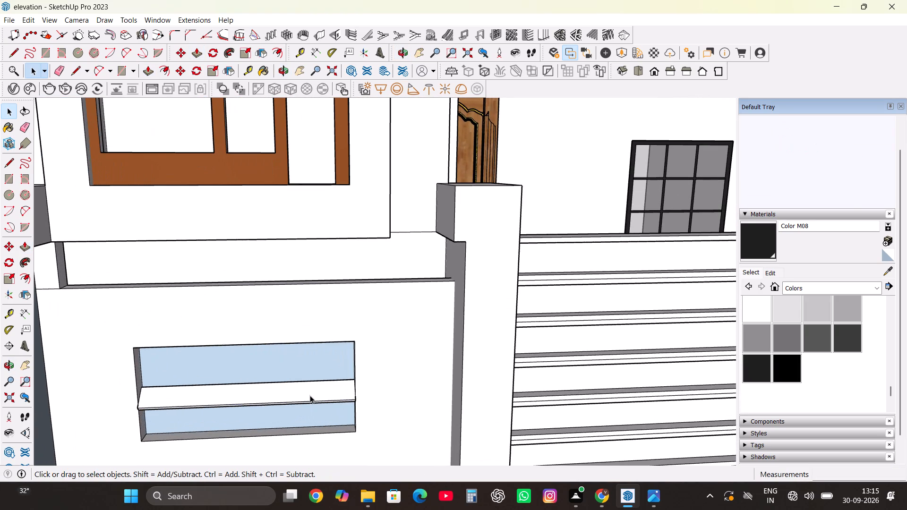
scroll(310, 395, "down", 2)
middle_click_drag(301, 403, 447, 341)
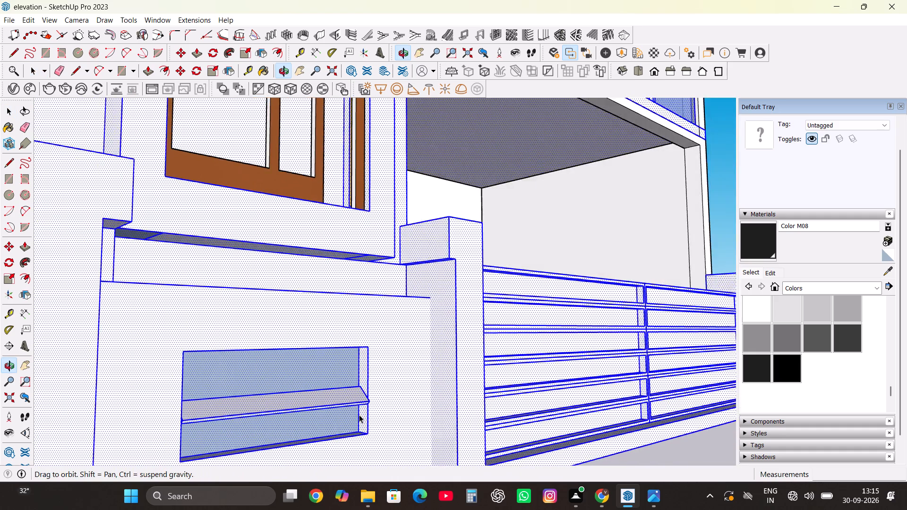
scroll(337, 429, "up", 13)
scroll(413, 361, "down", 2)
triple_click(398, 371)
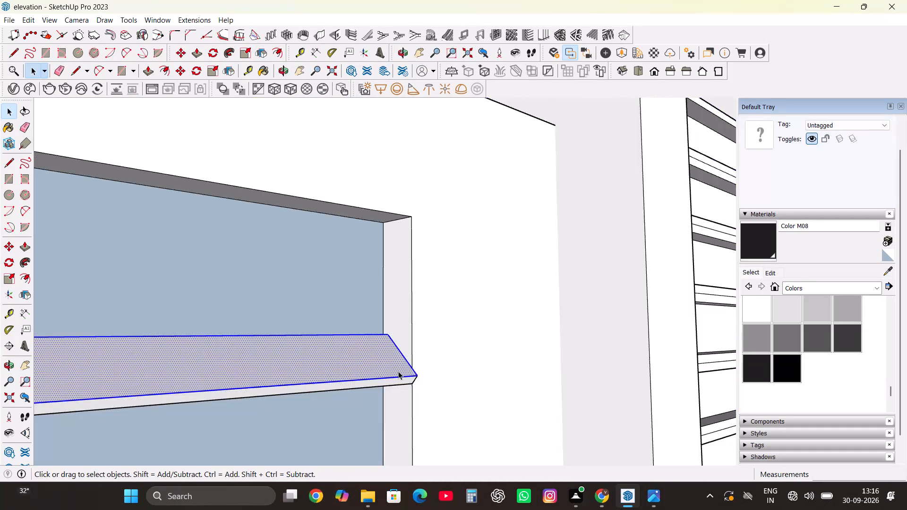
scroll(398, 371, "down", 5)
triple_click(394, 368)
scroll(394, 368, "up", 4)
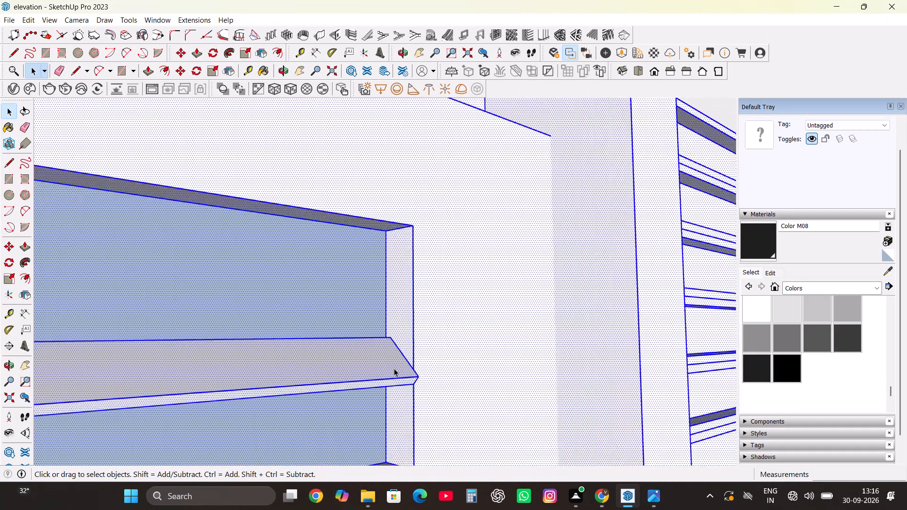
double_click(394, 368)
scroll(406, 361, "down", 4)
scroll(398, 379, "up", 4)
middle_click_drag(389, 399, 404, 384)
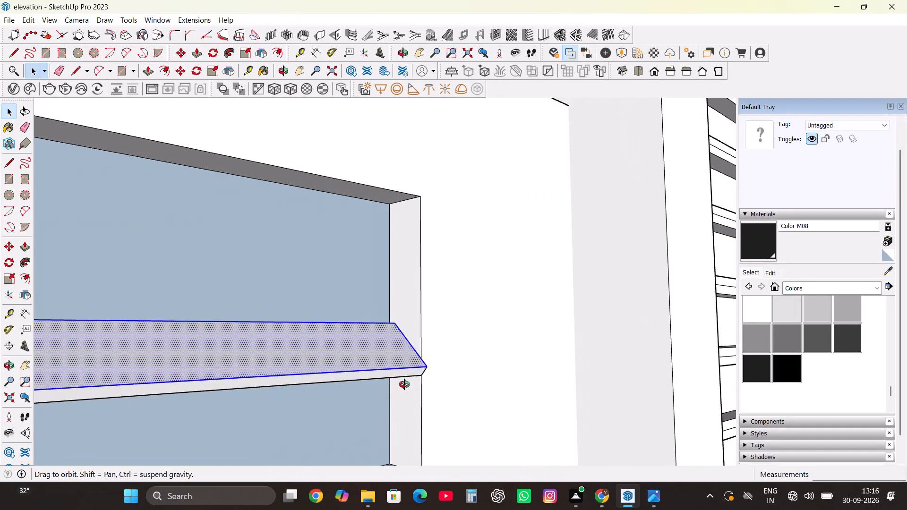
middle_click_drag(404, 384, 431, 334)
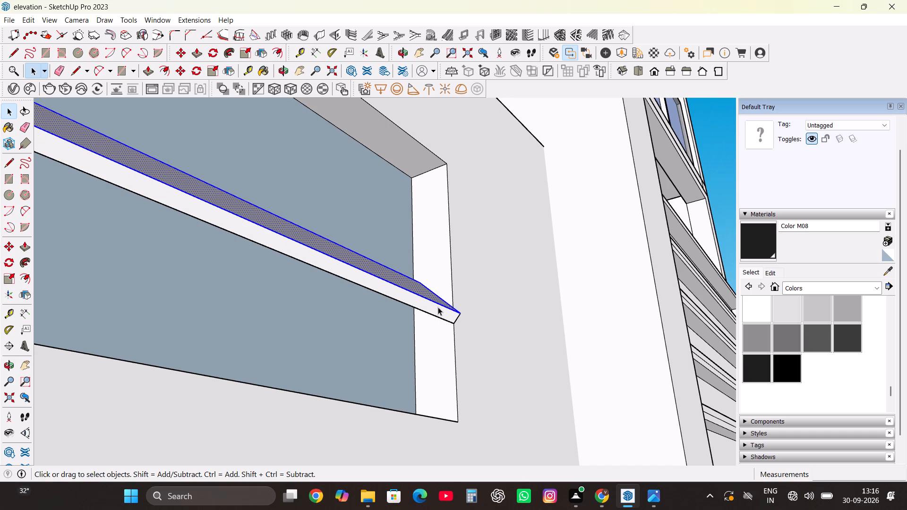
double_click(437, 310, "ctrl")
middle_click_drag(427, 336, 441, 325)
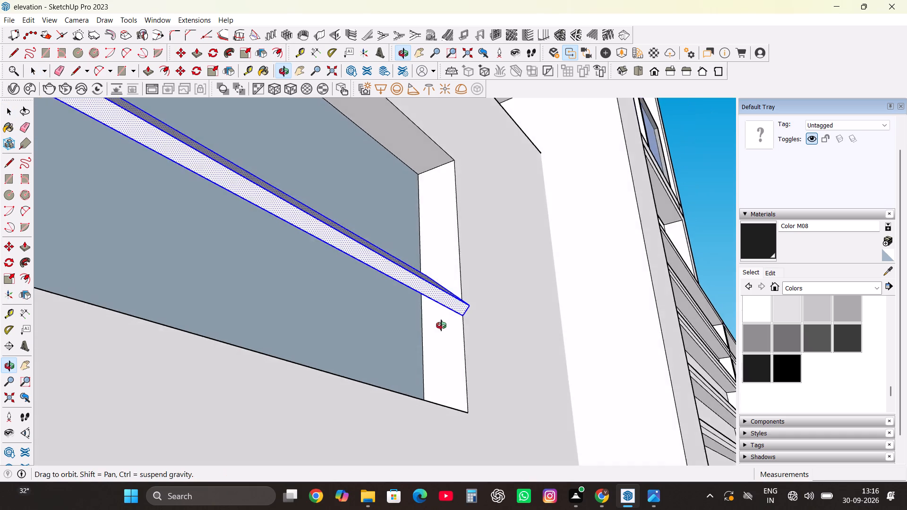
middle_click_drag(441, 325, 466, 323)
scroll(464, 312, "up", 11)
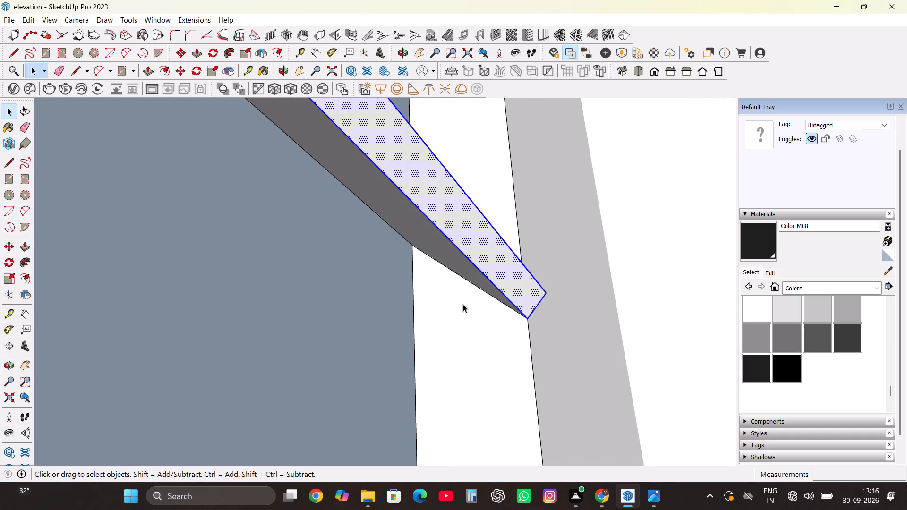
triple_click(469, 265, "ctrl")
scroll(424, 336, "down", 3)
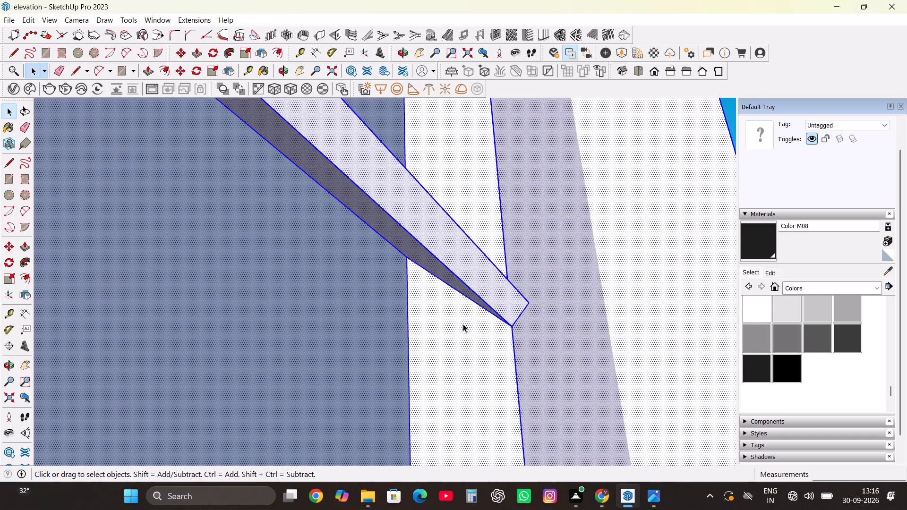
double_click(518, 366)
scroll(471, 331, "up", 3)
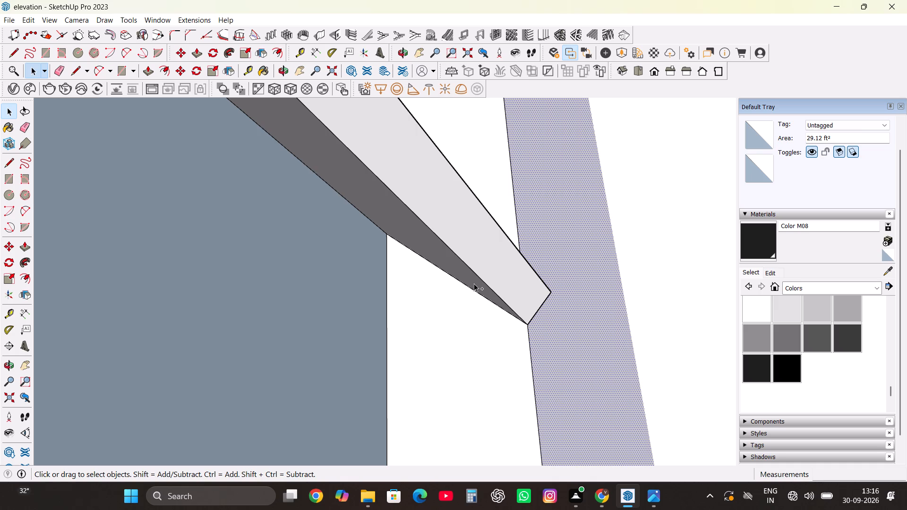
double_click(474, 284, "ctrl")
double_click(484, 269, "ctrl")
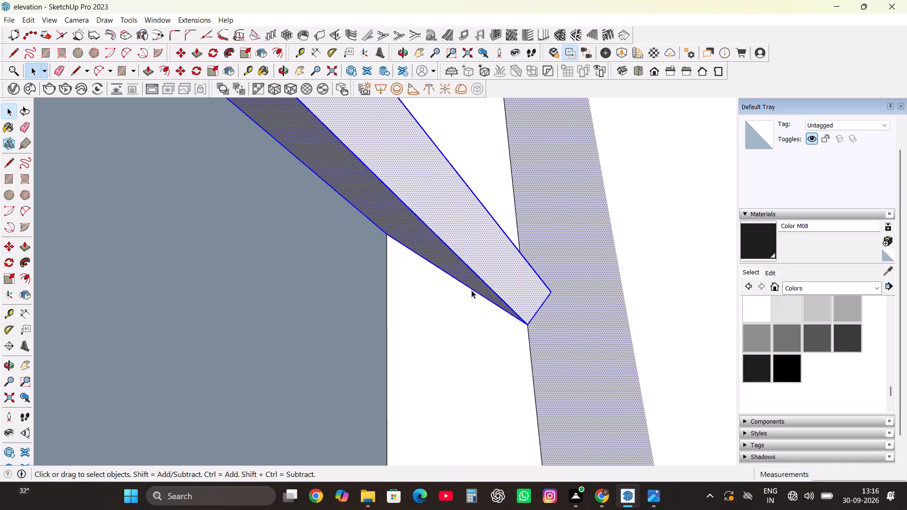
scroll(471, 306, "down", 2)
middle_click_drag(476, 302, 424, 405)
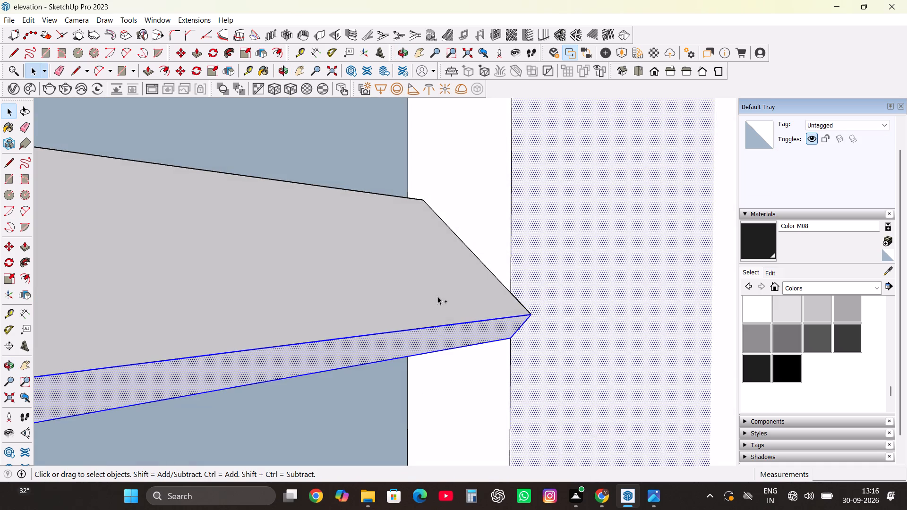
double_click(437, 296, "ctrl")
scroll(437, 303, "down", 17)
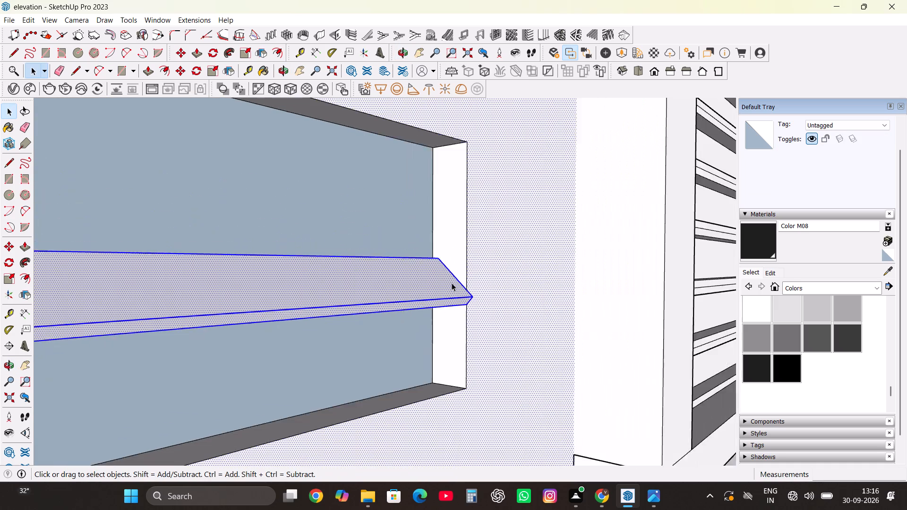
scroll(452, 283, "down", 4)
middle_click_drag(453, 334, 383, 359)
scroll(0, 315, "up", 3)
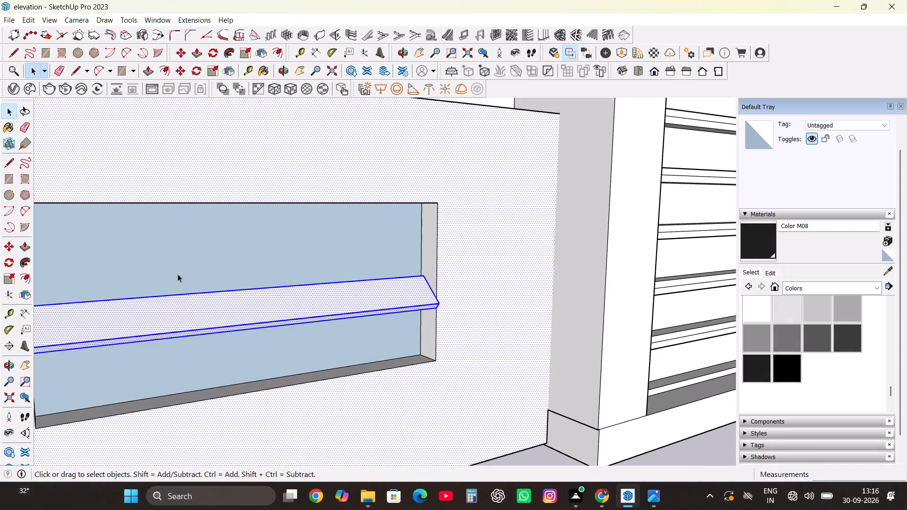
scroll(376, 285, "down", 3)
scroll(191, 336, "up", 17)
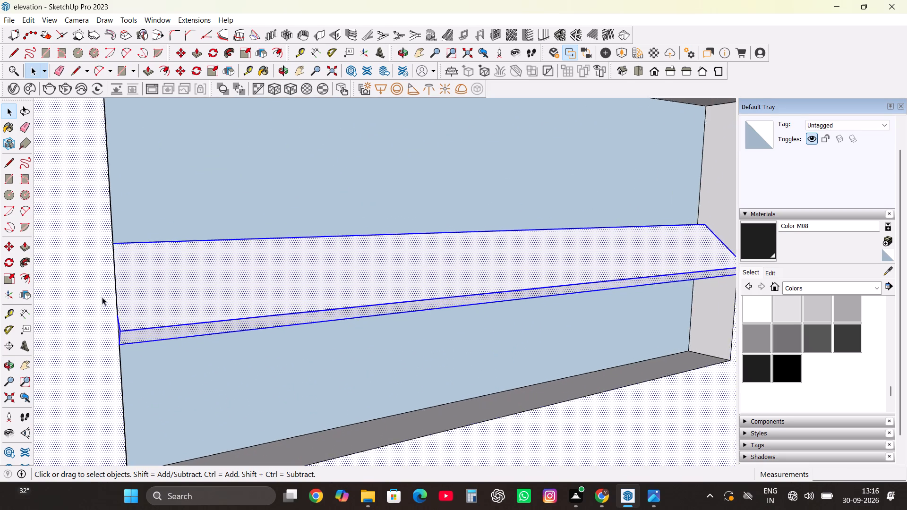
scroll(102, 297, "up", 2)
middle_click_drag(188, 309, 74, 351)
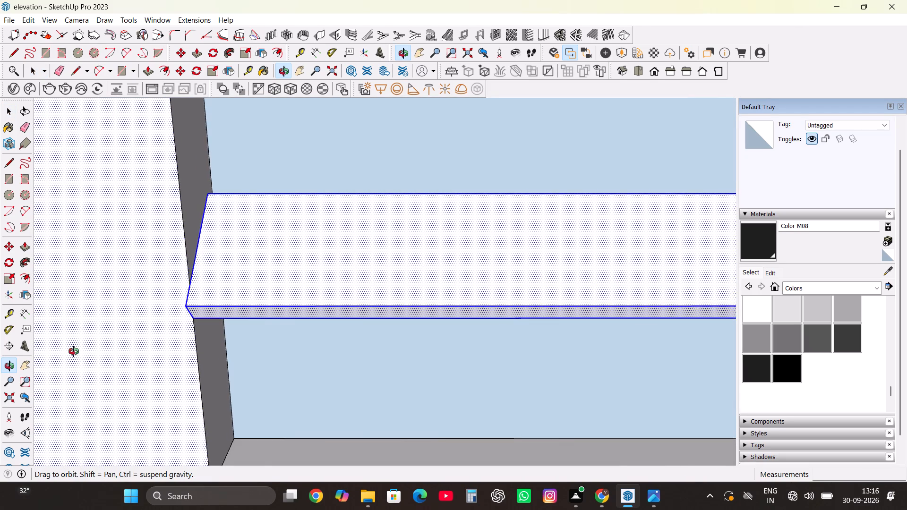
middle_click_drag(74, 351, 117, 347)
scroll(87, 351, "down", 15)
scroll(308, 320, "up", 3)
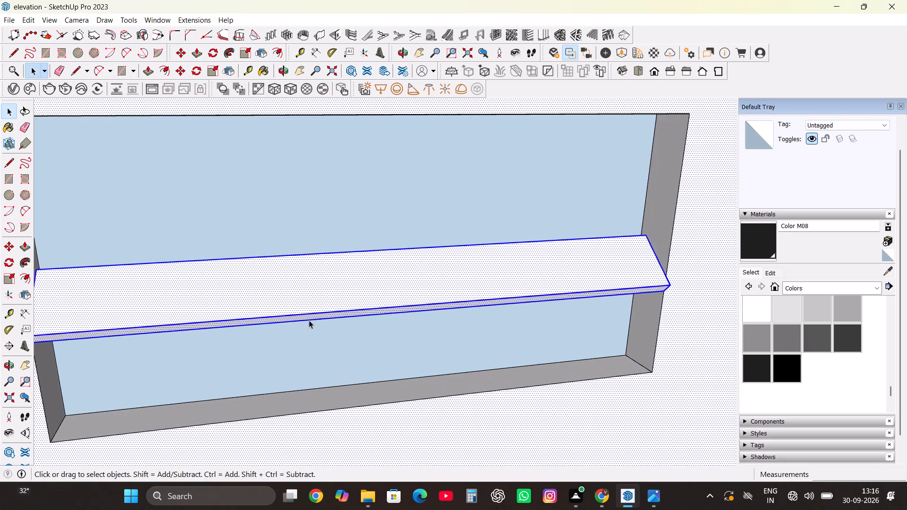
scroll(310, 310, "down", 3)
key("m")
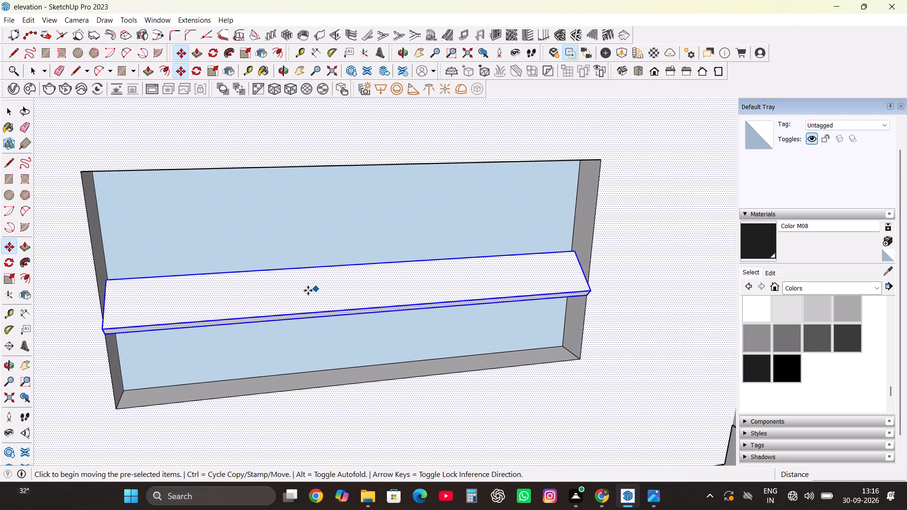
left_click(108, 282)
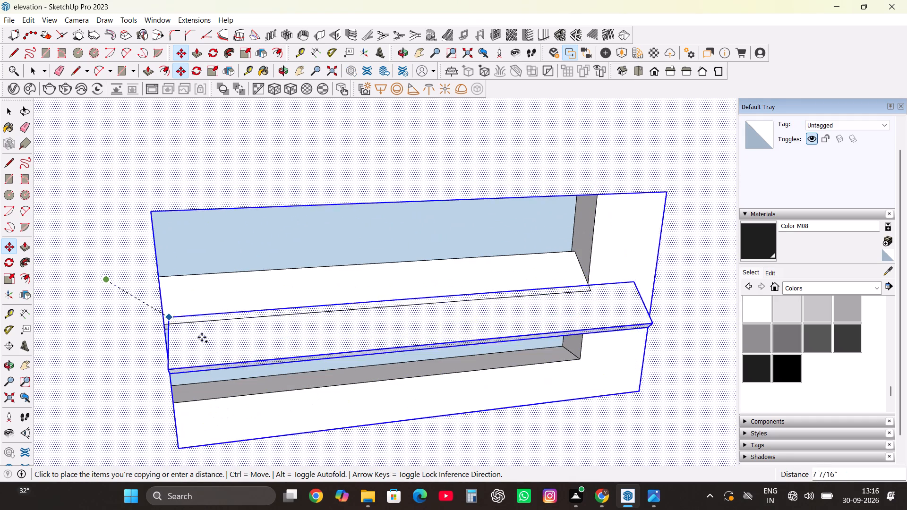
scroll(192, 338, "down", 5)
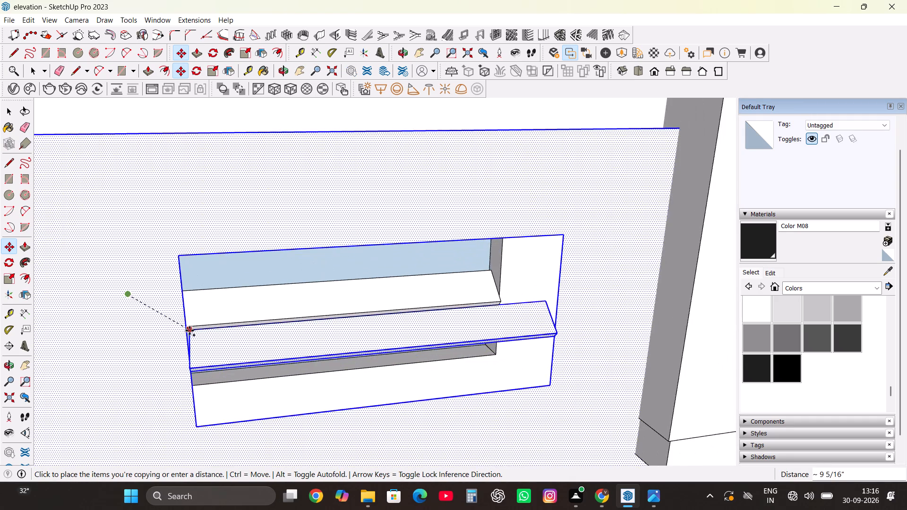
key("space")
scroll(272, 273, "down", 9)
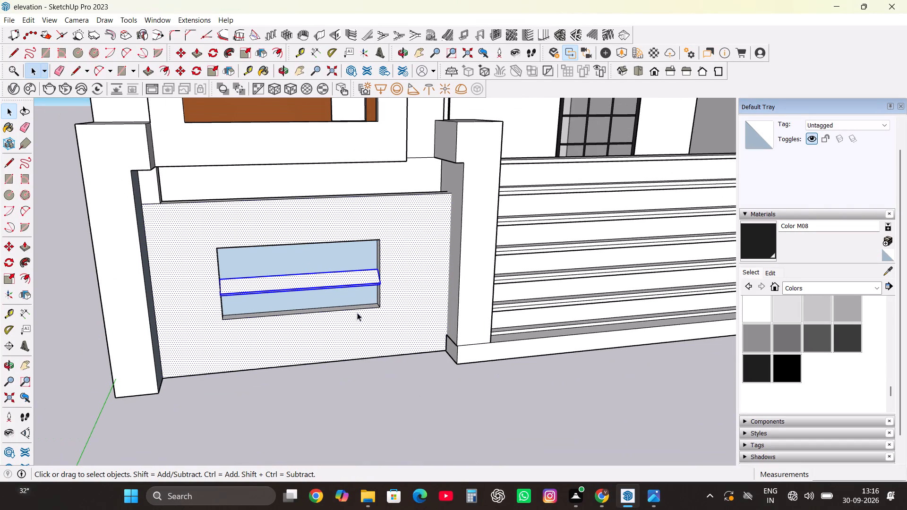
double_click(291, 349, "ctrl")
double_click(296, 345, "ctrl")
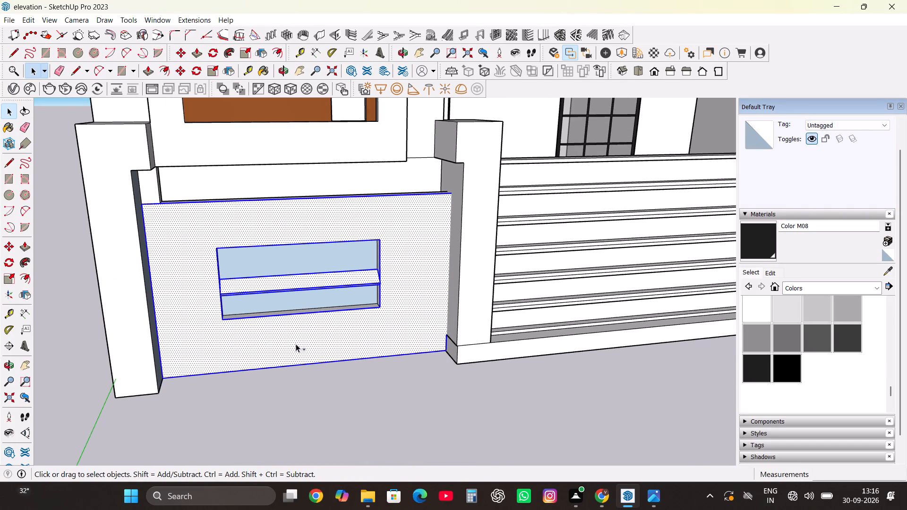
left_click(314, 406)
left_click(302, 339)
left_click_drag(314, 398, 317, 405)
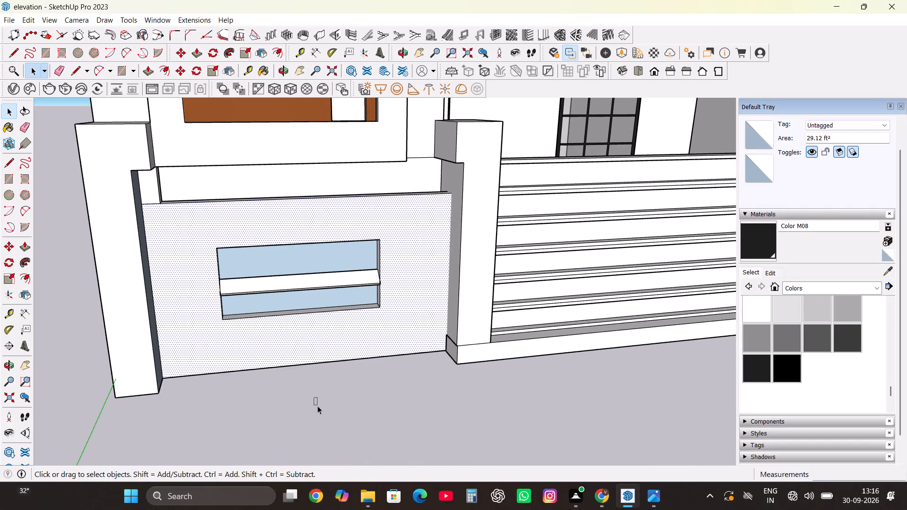
Select the slat's top, front and underside faces with their edges and copy them about 5 1/16" straight up in the recess.
scroll(296, 334, "up", 7)
scroll(382, 263, "up", 8)
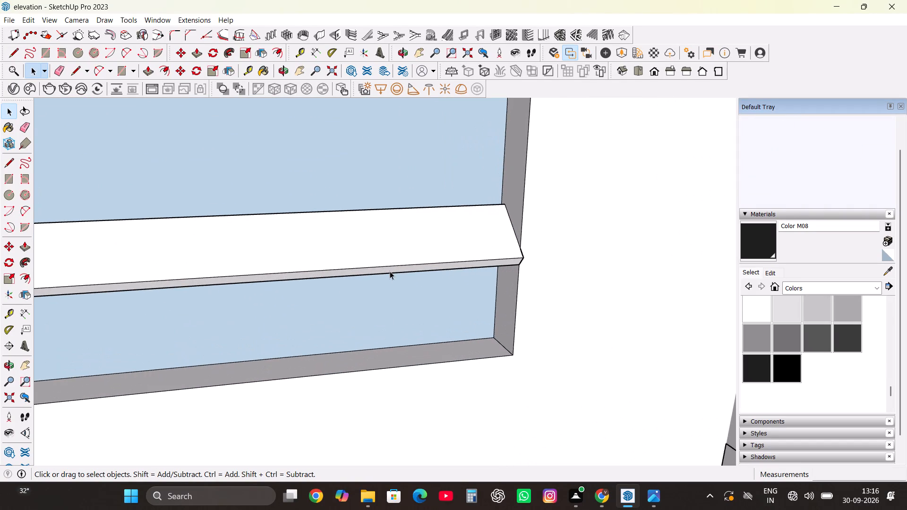
double_click(389, 269)
double_click(402, 255, "ctrl")
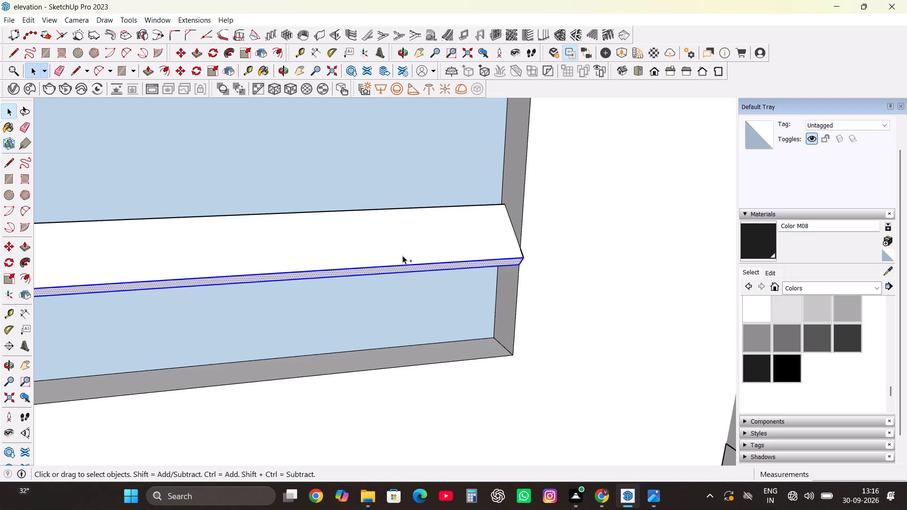
scroll(550, 246, "down", 3)
middle_click_drag(489, 315, 515, 258)
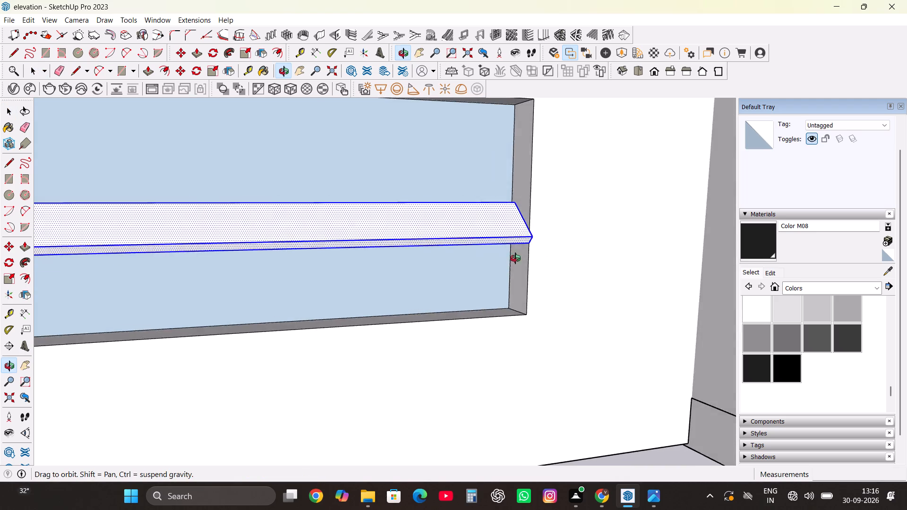
middle_click_drag(515, 258, 589, 186)
scroll(498, 223, "up", 10)
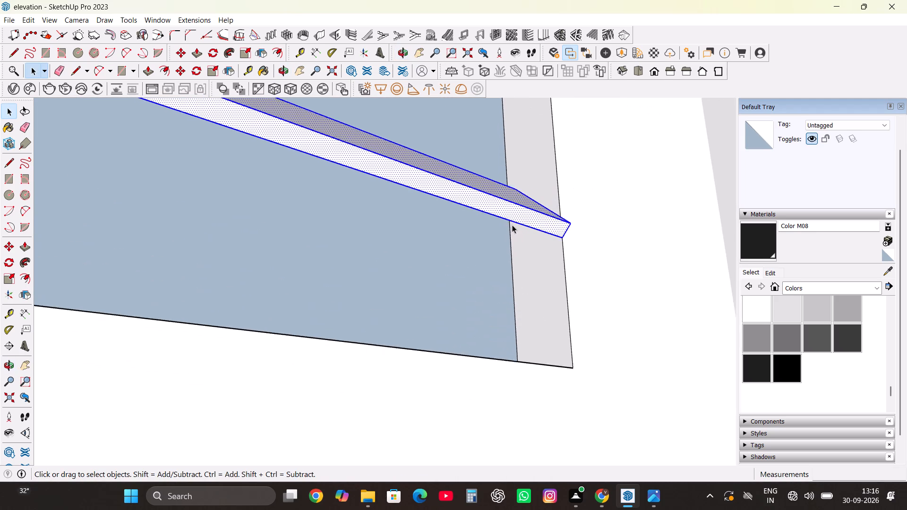
scroll(512, 225, "up", 1)
middle_click_drag(512, 256, 627, 215)
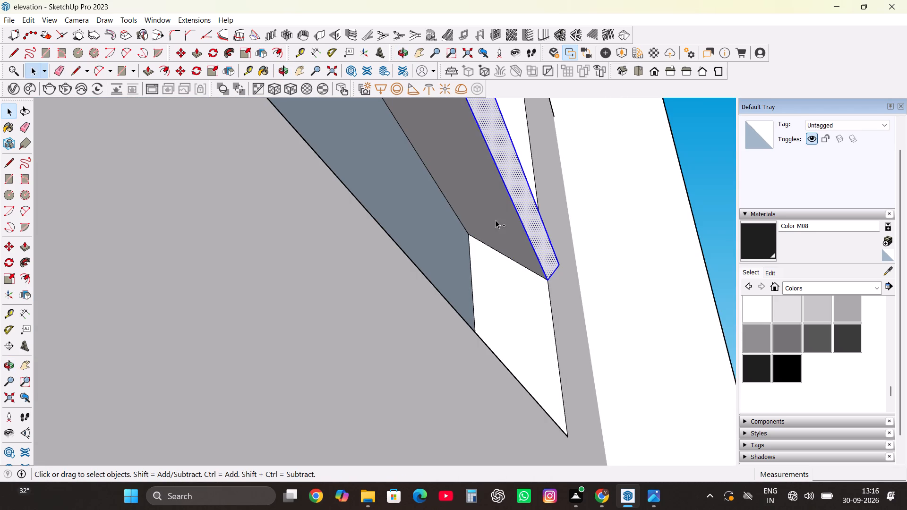
double_click(500, 217, "ctrl")
scroll(455, 282, "down", 9)
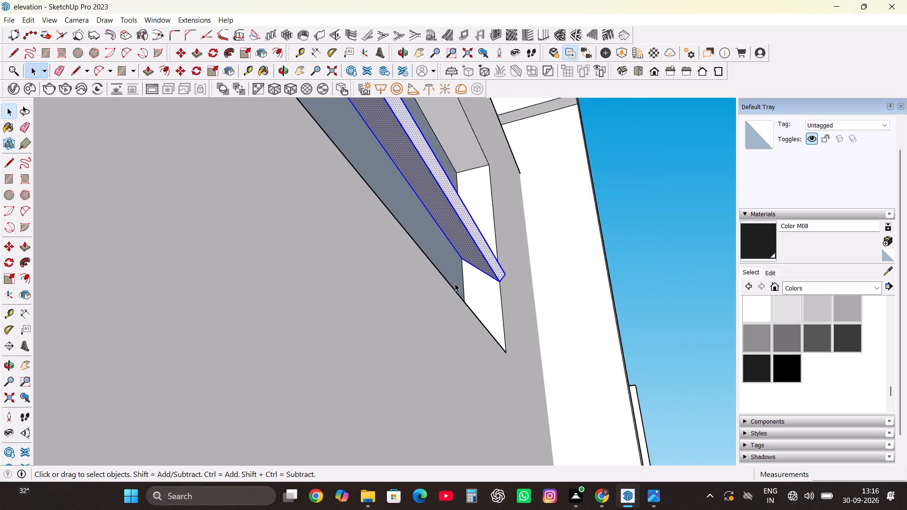
scroll(455, 283, "down", 4)
middle_click_drag(492, 274, 301, 451)
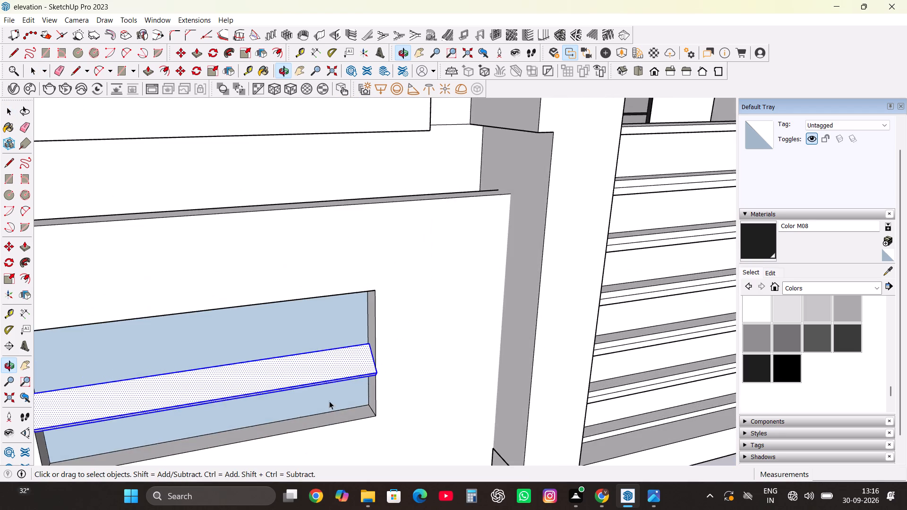
scroll(360, 377, "up", 3)
scroll(536, 269, "down", 4)
key("m")
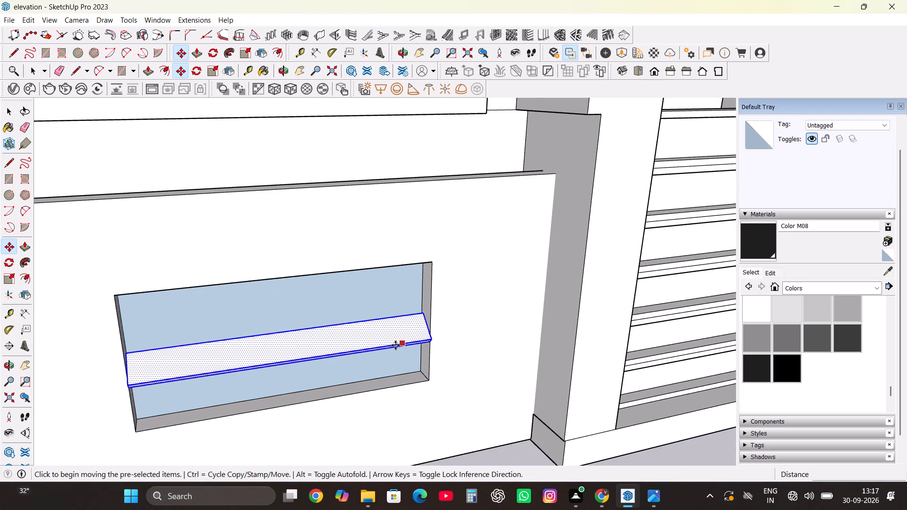
left_click(422, 314)
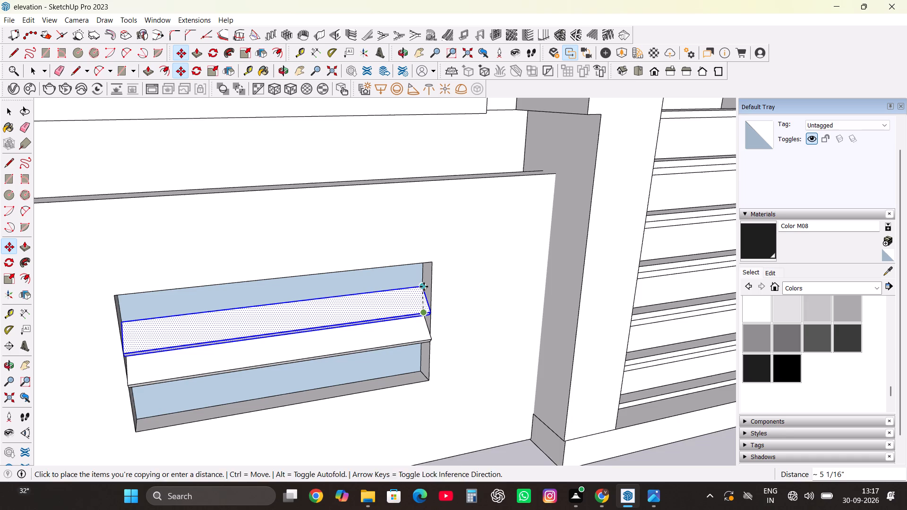
left_click(424, 287)
Copy the upper slat about 4 3/4" further up, placing another slat just below the recess's top edge.
scroll(424, 287, "down", 4)
middle_click_drag(425, 344, 458, 252)
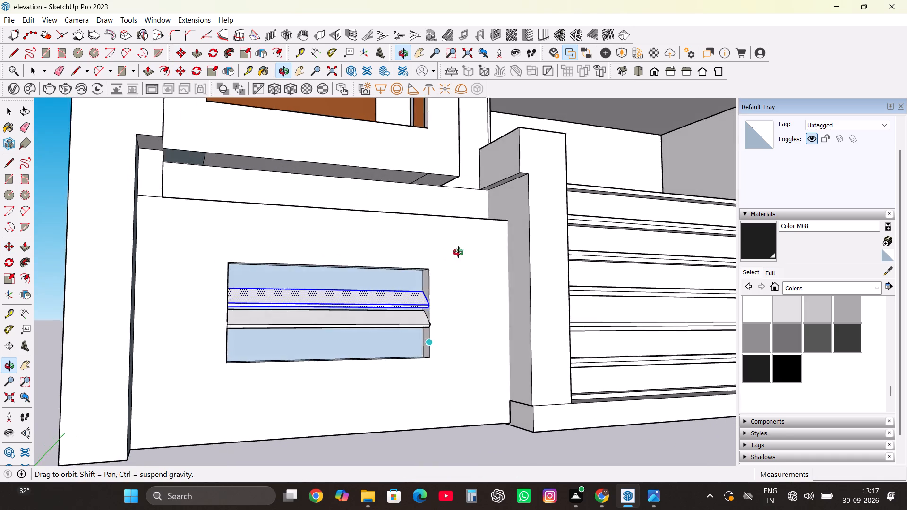
middle_click_drag(458, 252, 494, 240)
scroll(440, 291, "up", 5)
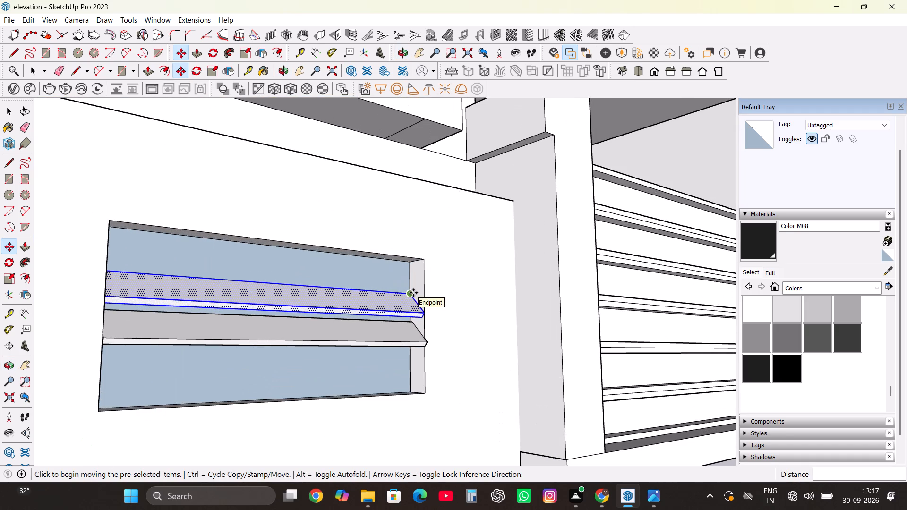
key("m")
left_click(409, 293)
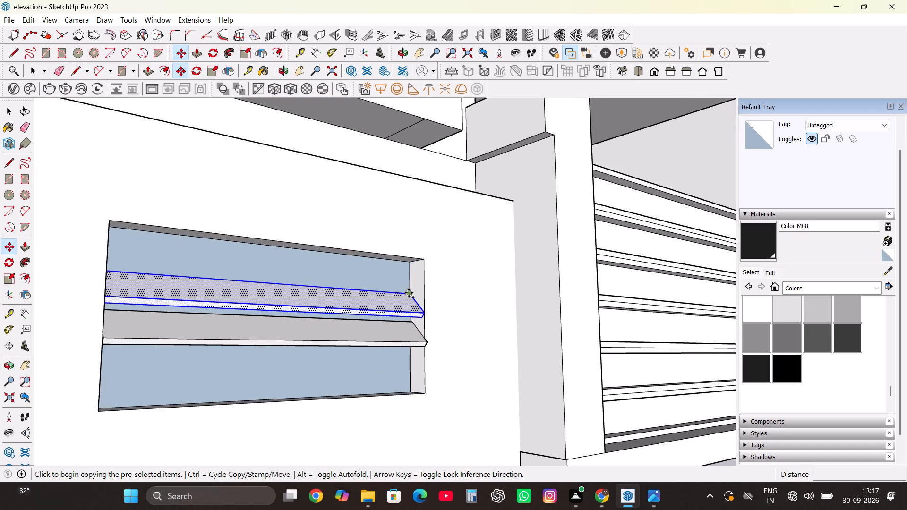
left_click(413, 268)
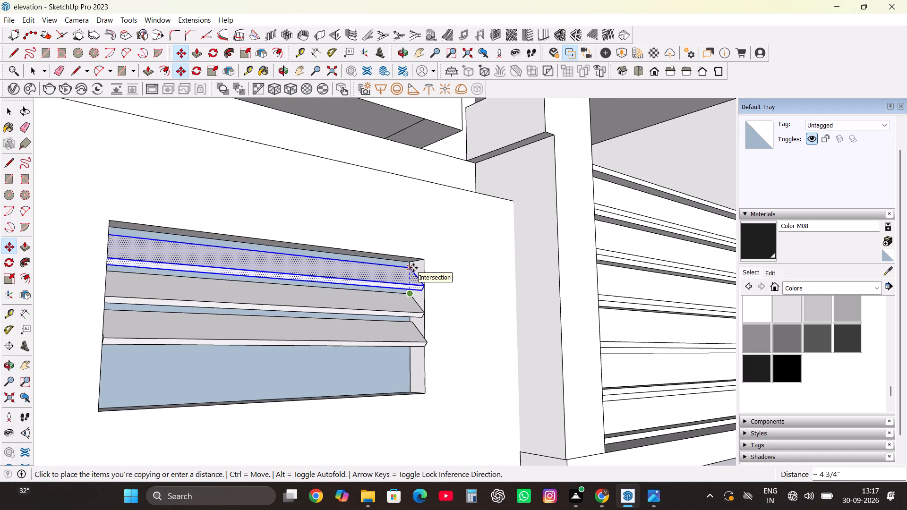
Copy the topmost slat straight down to just below the original slat, placing a fourth slat near the recess's bottom.
key("m")
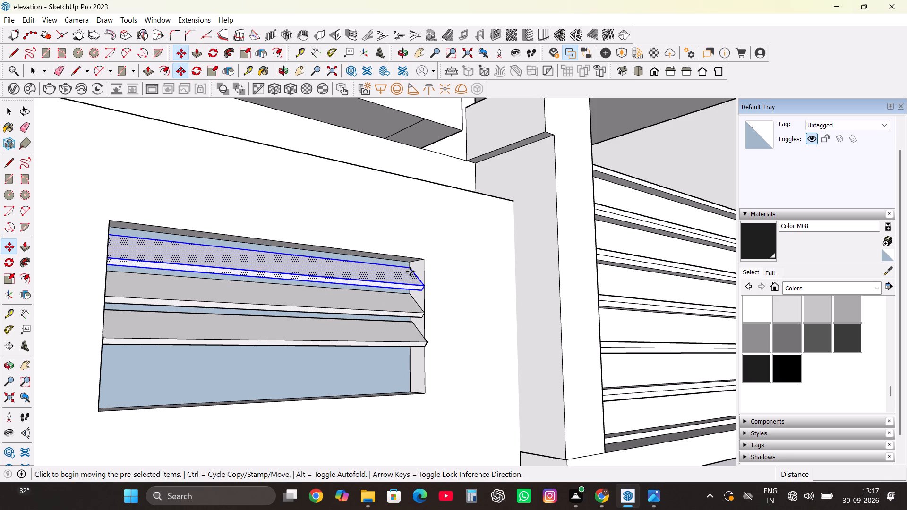
left_click(410, 268)
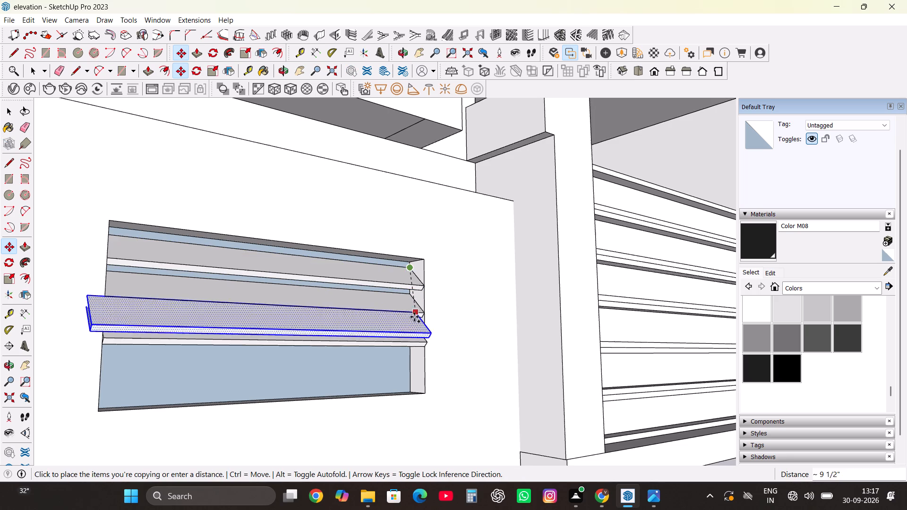
scroll(412, 354, "up", 8)
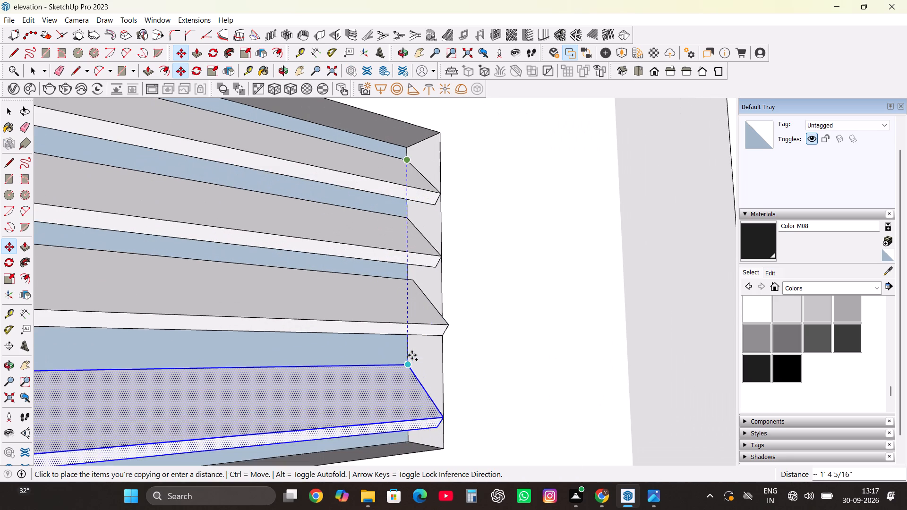
left_click(411, 348)
Clear the selection and examine the slatted boundary wall recess and the whole house elevation from the front.
scroll(413, 328, "down", 5)
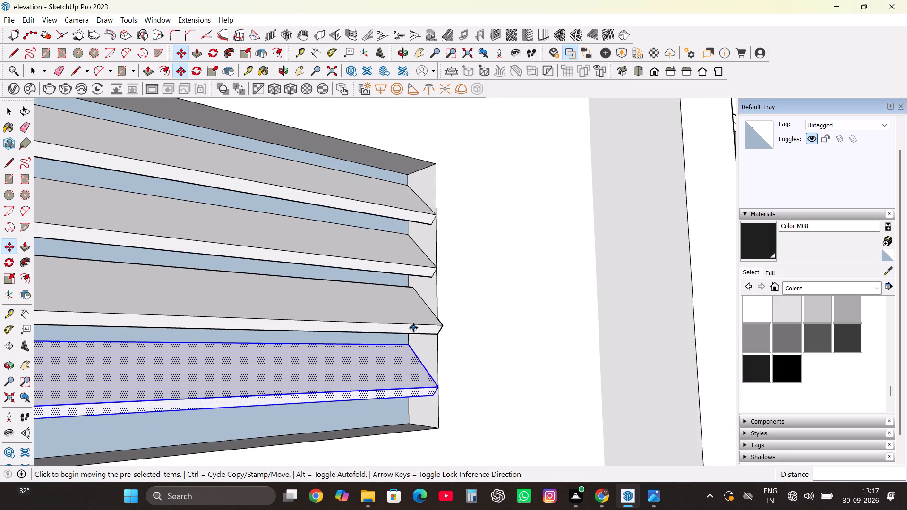
scroll(413, 328, "down", 13)
middle_click_drag(424, 355, 258, 409)
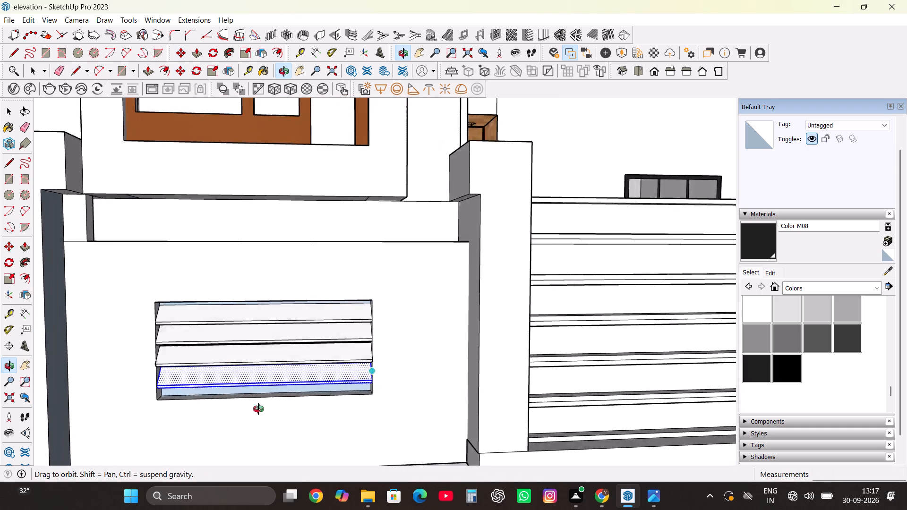
middle_click_drag(258, 409, 254, 410)
key("space")
scroll(260, 399, "down", 19)
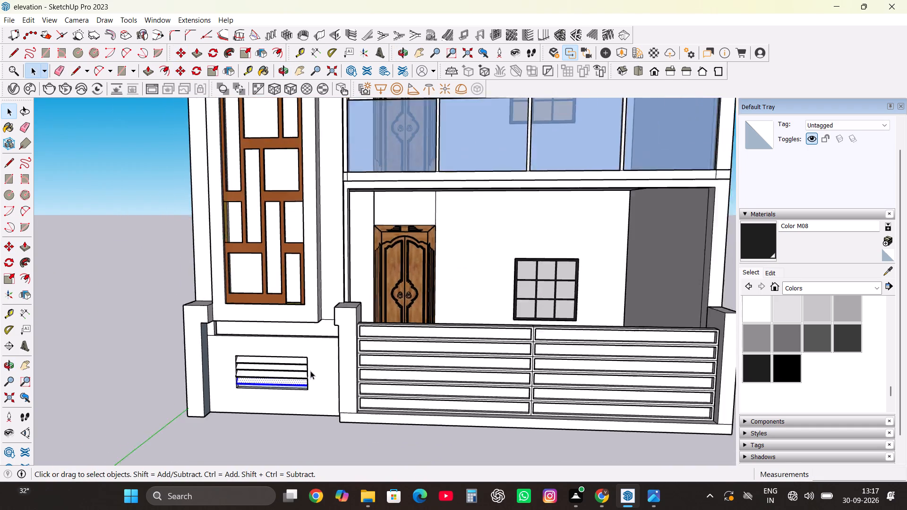
scroll(310, 371, "down", 4)
triple_click(154, 334)
scroll(261, 384, "down", 7)
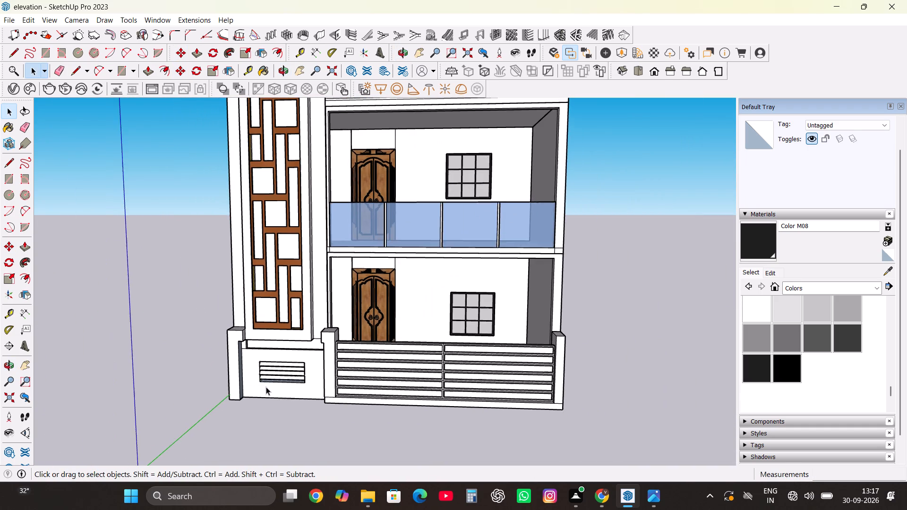
scroll(360, 405, "down", 9)
middle_click_drag(348, 411, 368, 397)
scroll(398, 358, "up", 4)
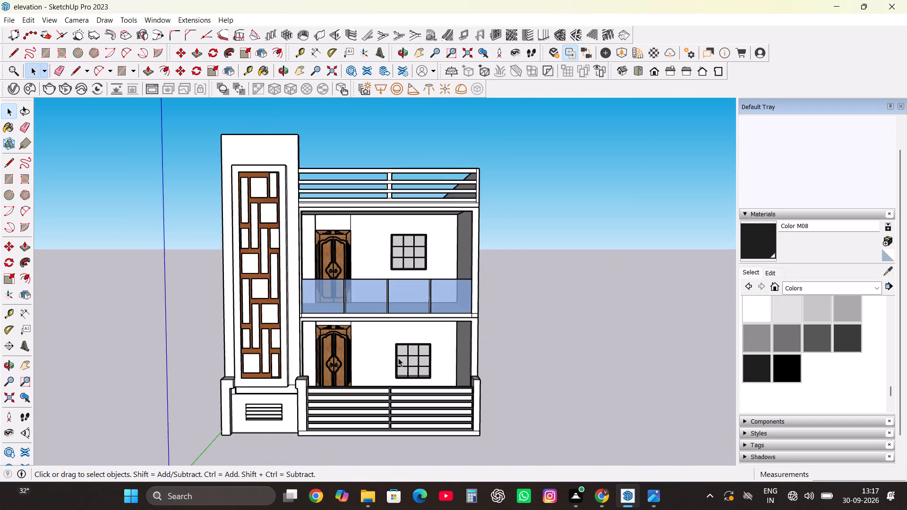
Examine the elevation model and compare its doors, windows, boundary wall and gate with the reference photo images (1).jpg.
scroll(398, 358, "up", 3)
middle_click_drag(457, 382, 411, 388)
scroll(411, 381, "up", 3)
scroll(442, 301, "down", 3)
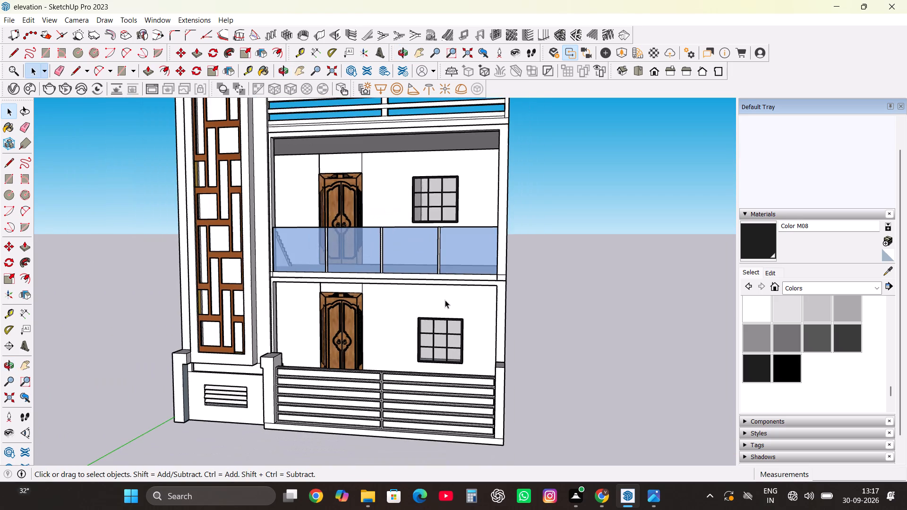
scroll(346, 350, "up", 2)
scroll(422, 304, "down", 3)
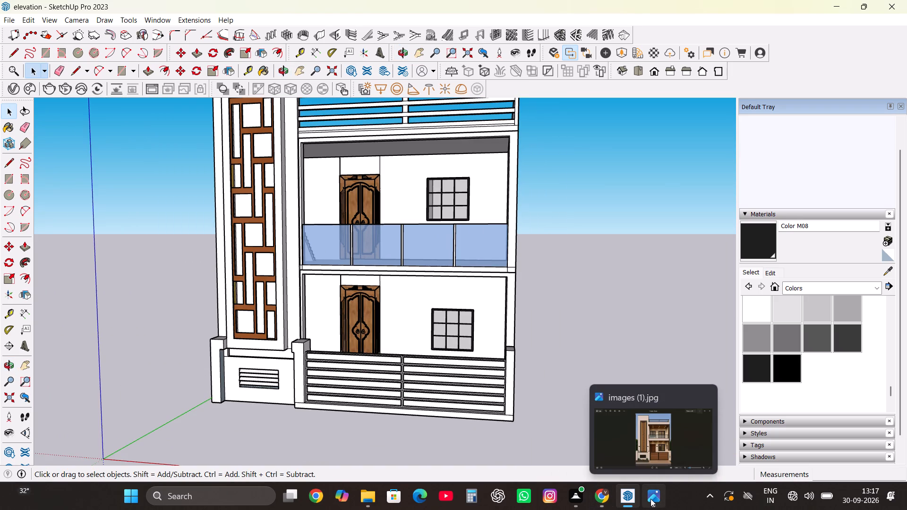
left_click(650, 499)
scroll(431, 257, "up", 2)
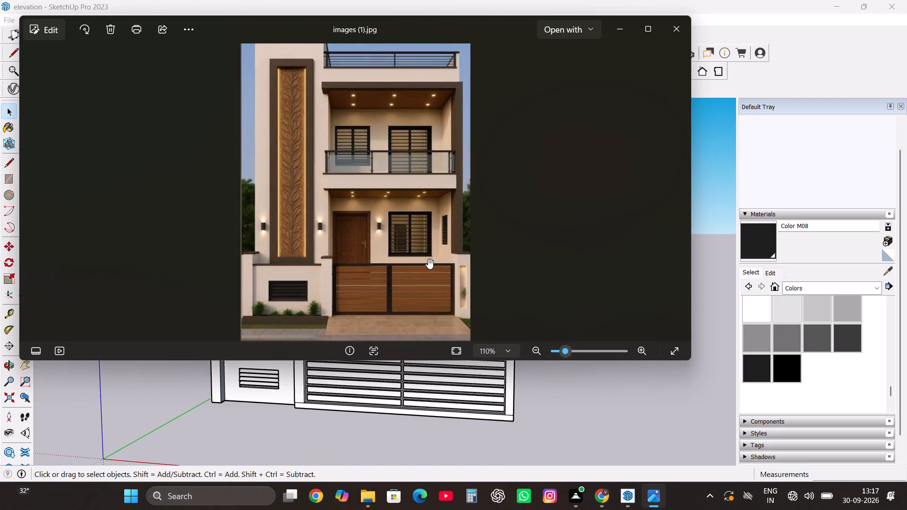
scroll(428, 259, "up", 11)
scroll(428, 259, "down", 7)
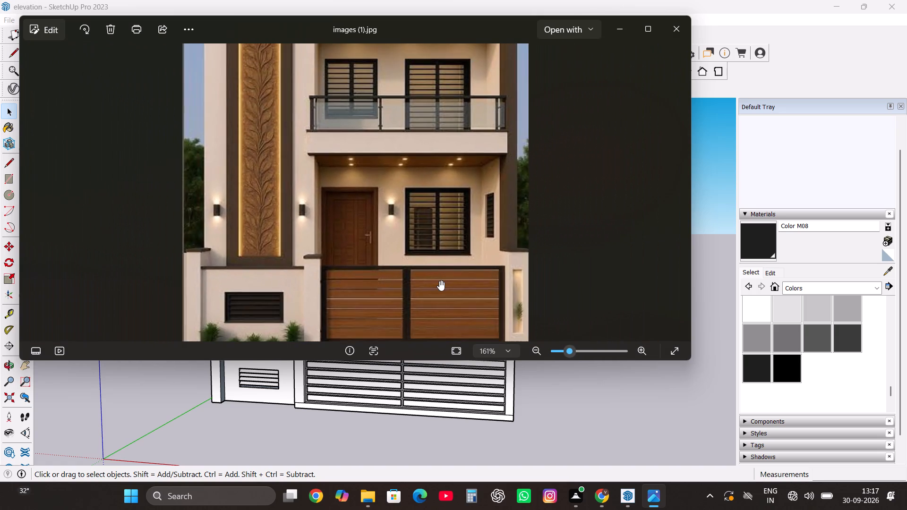
scroll(439, 280, "down", 3)
scroll(440, 281, "up", 4)
scroll(440, 281, "down", 5)
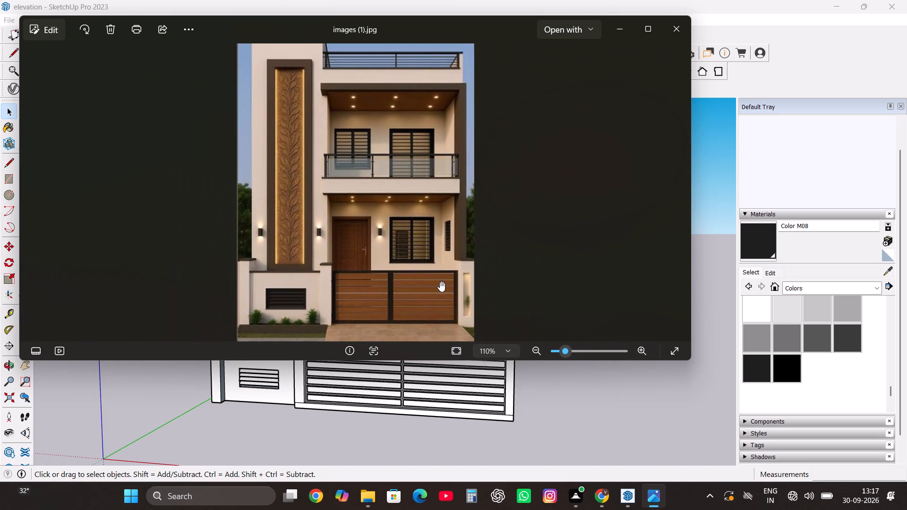
scroll(440, 281, "up", 2)
scroll(440, 281, "down", 4)
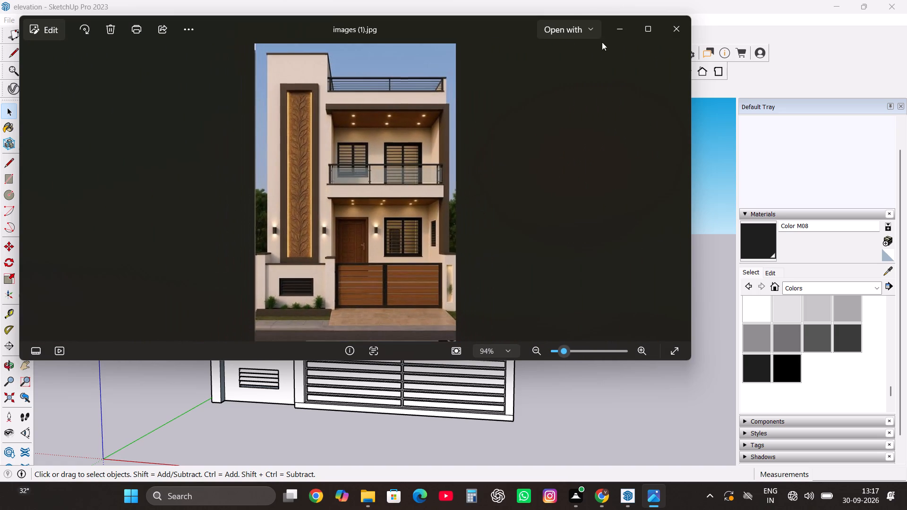
scroll(461, 246, "up", 11)
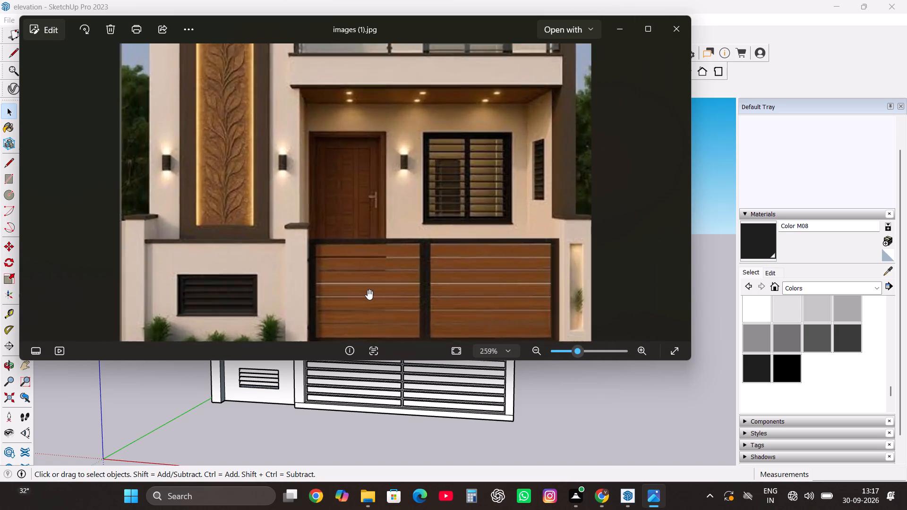
scroll(368, 289, "up", 2)
scroll(368, 289, "down", 2)
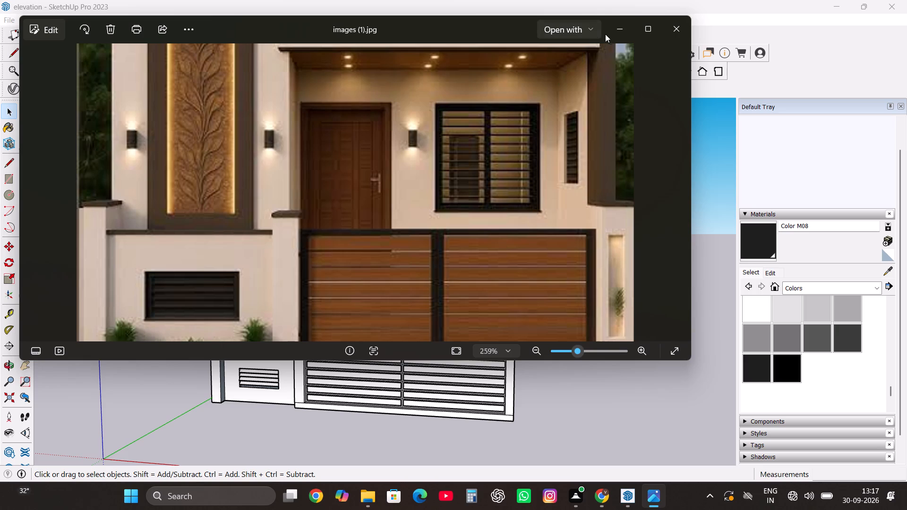
left_click(610, 30)
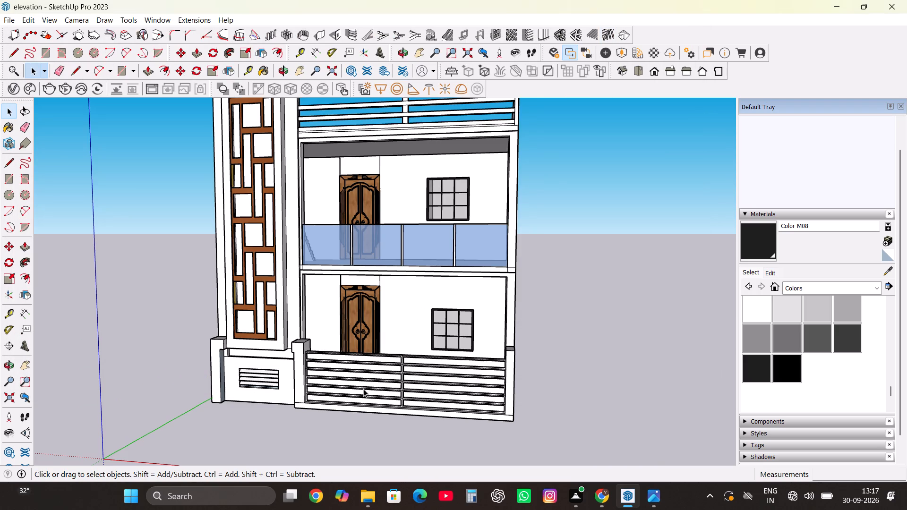
Erase the seam lines running along the upper two horizontal rails between panel rows on both halves of the front gate.
scroll(363, 389, "up", 17)
middle_click_drag(369, 351, 417, 325)
scroll(537, 323, "up", 5)
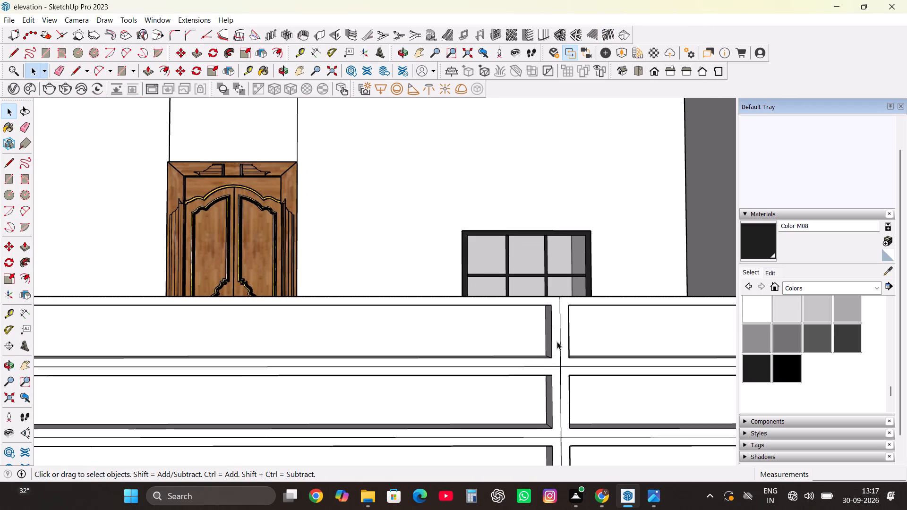
key("e")
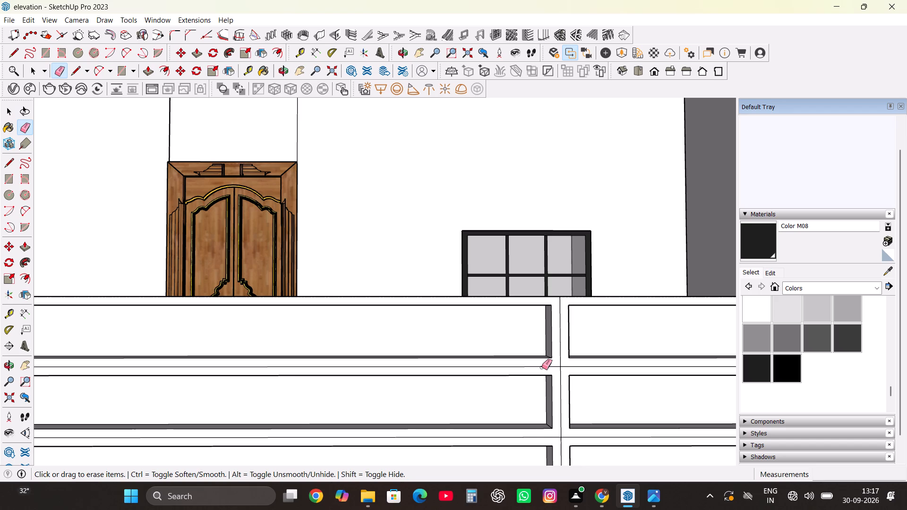
left_click(542, 367)
left_click(577, 365)
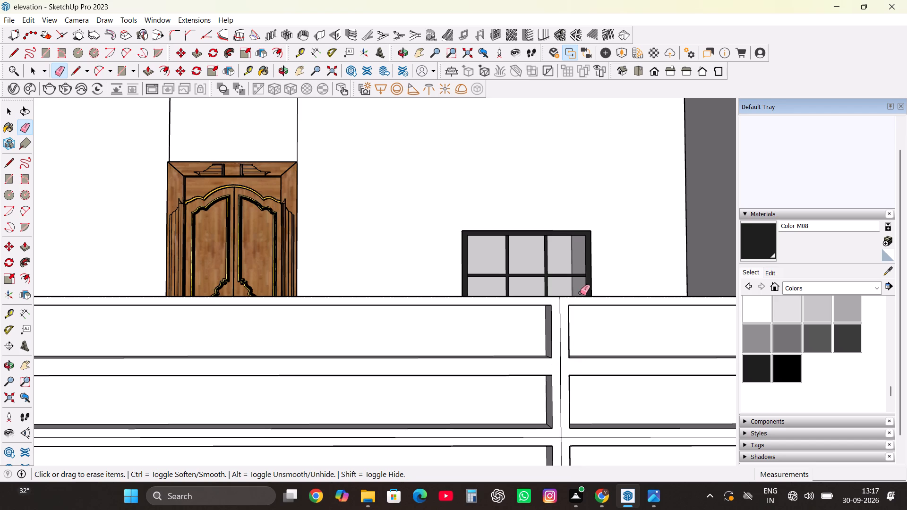
scroll(608, 258, "down", 3)
scroll(549, 381, "up", 3)
left_click(547, 361)
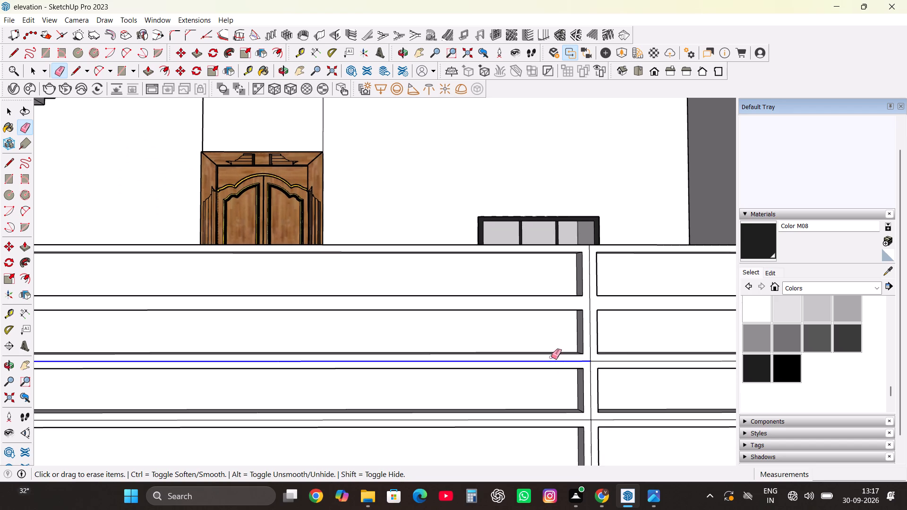
left_click(609, 360)
Erase the remaining seam lines along the gate's lower three rails and the vertical seam on its central post.
scroll(620, 233, "down", 4)
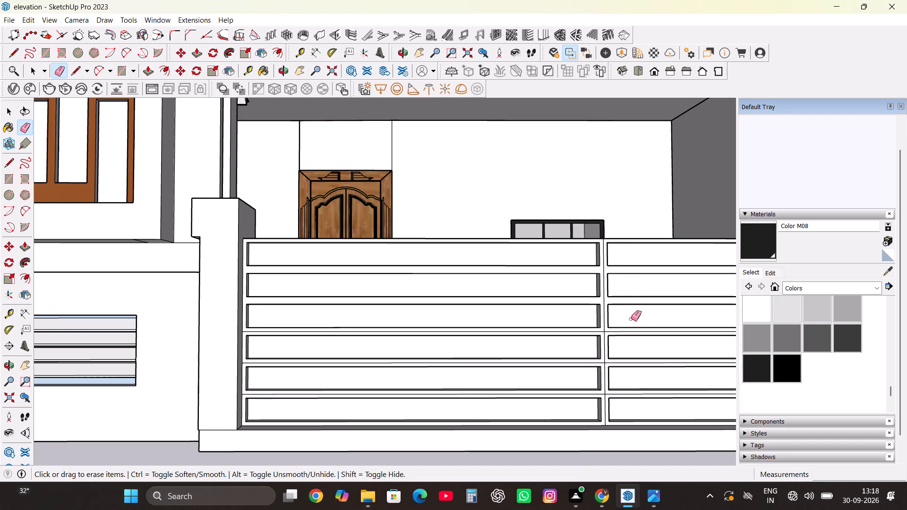
scroll(631, 319, "up", 3)
left_click(631, 335)
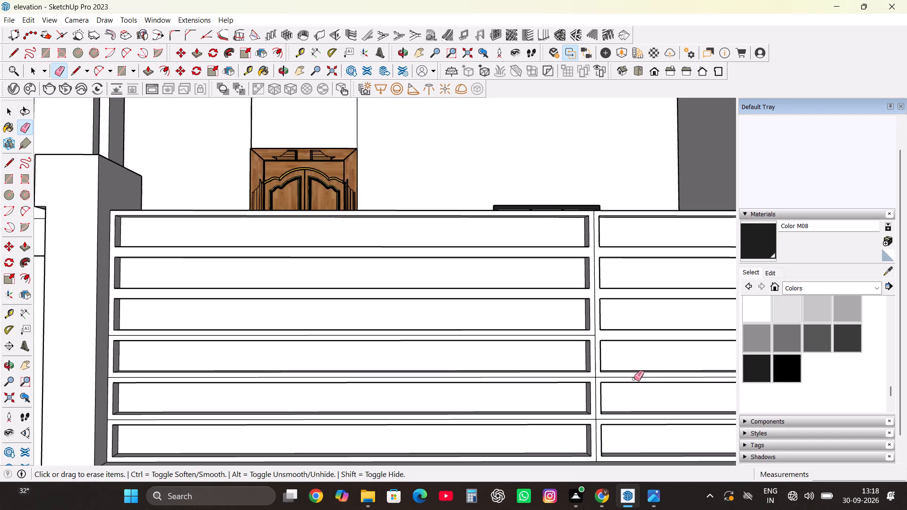
left_click(633, 377)
left_click(632, 418)
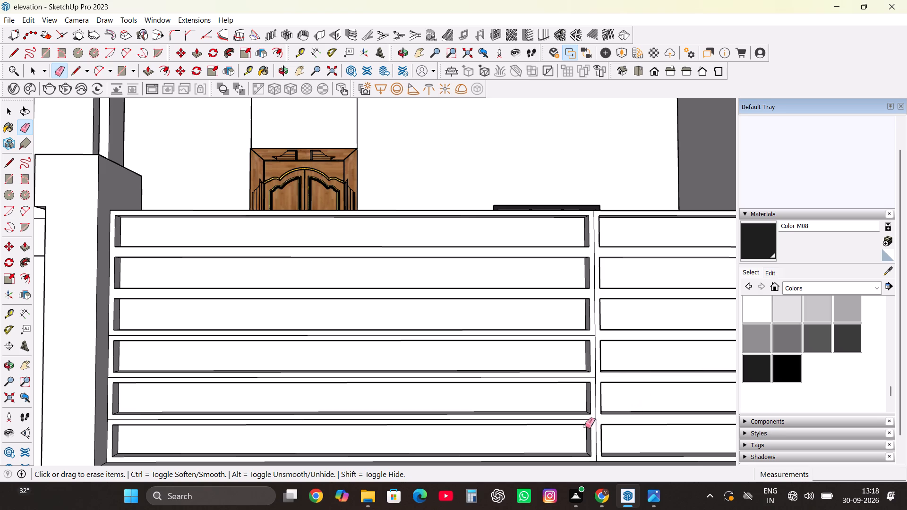
left_click(580, 421)
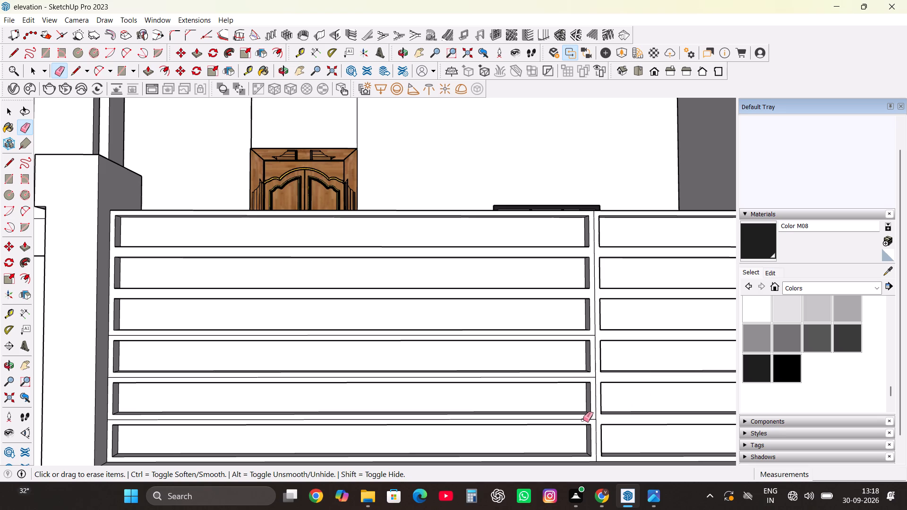
left_click(583, 420)
left_click(575, 376)
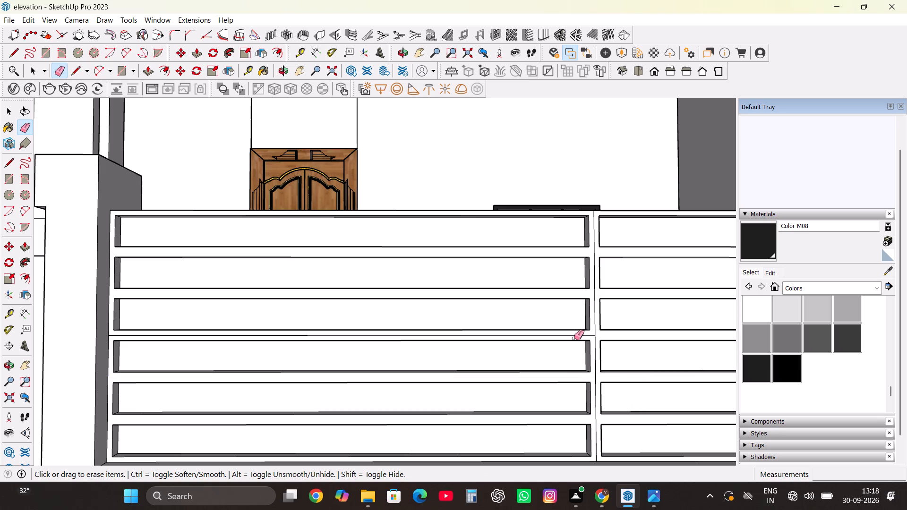
left_click(574, 336)
scroll(544, 340, "down", 3)
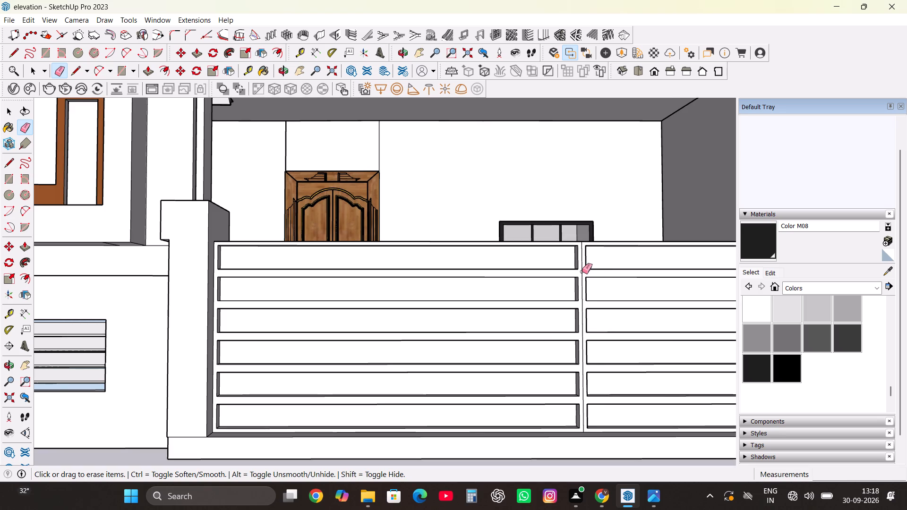
left_click(582, 272)
scroll(525, 404, "down", 4)
middle_click_drag(575, 350, 538, 366)
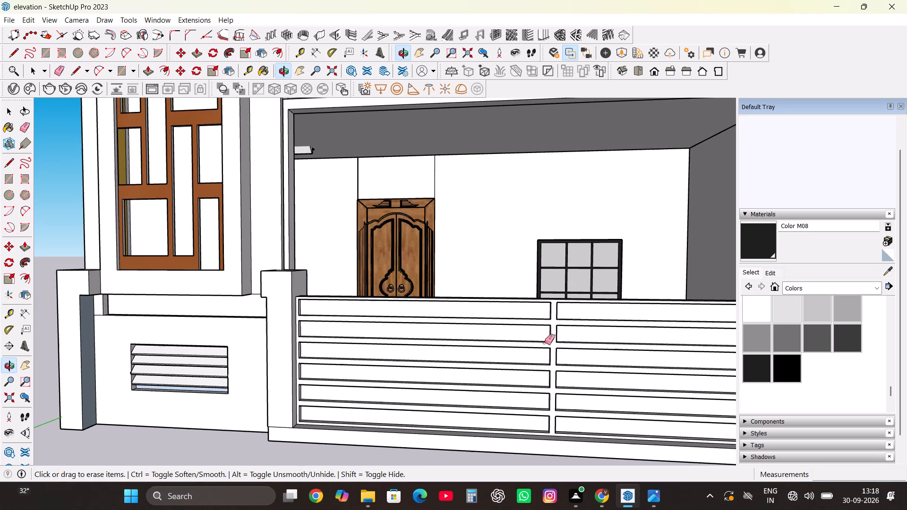
key("space")
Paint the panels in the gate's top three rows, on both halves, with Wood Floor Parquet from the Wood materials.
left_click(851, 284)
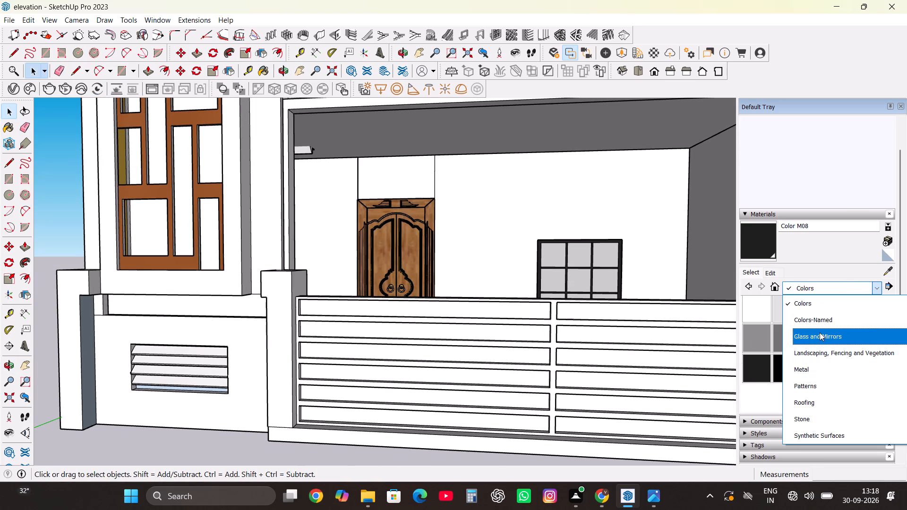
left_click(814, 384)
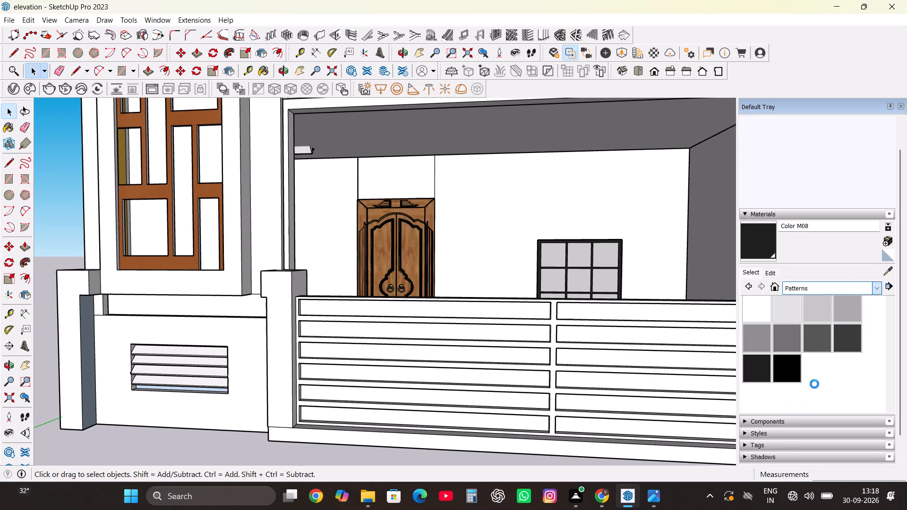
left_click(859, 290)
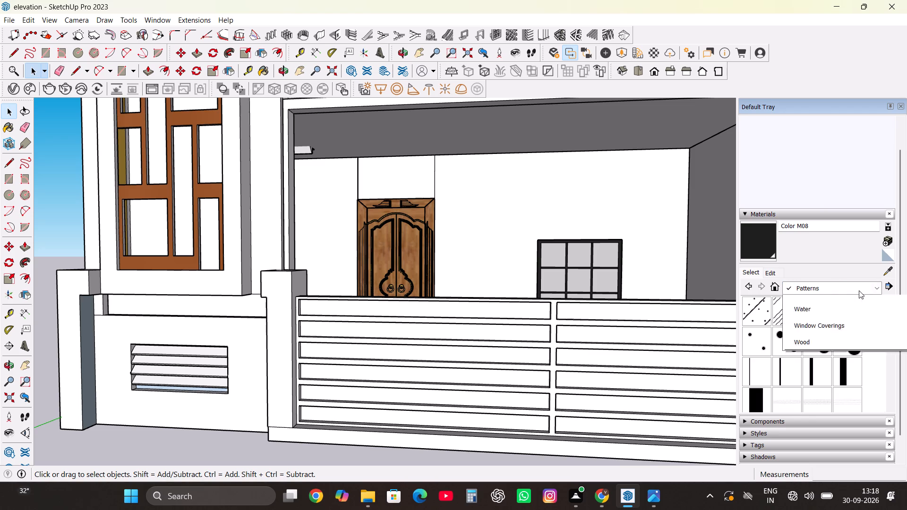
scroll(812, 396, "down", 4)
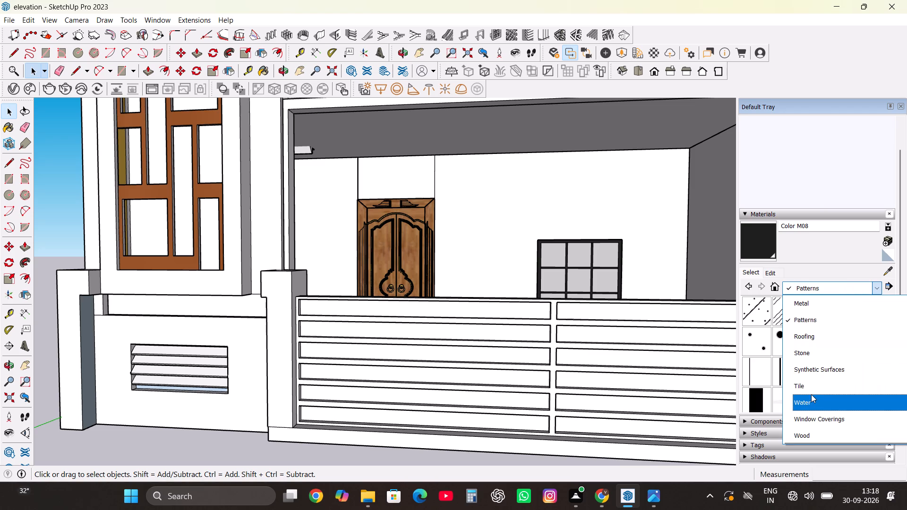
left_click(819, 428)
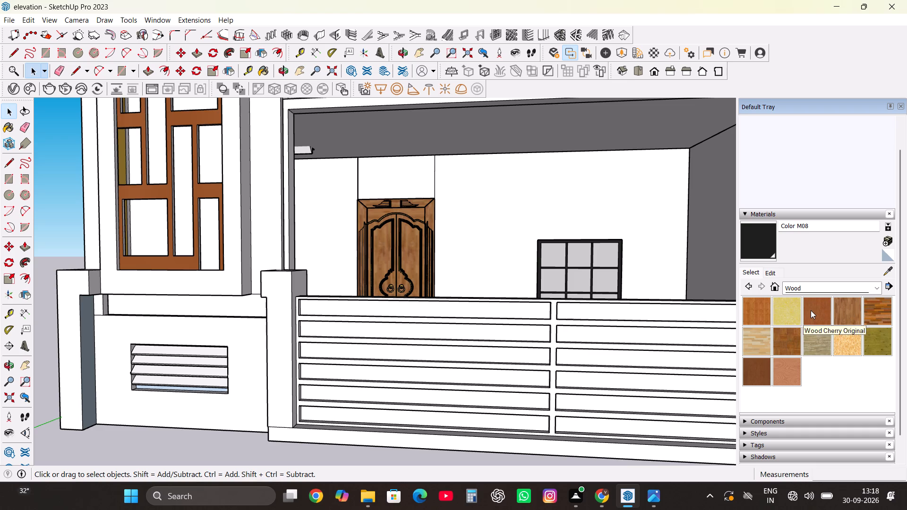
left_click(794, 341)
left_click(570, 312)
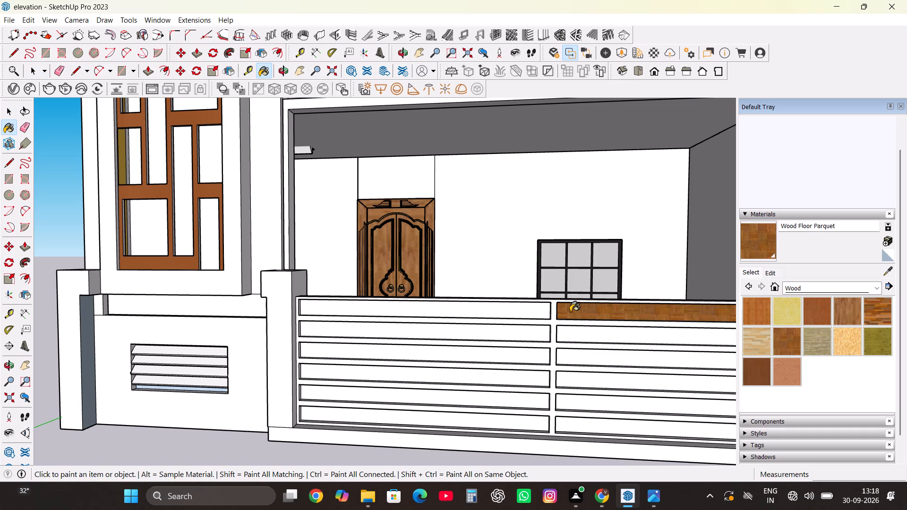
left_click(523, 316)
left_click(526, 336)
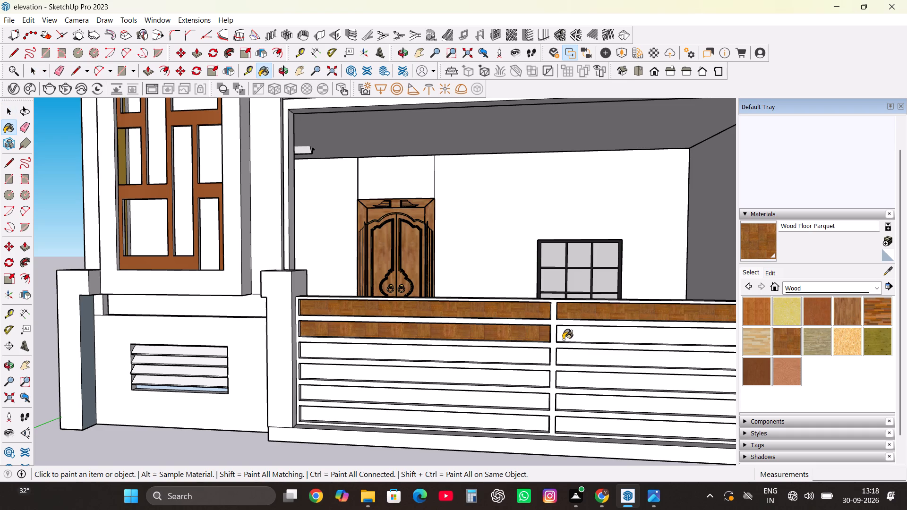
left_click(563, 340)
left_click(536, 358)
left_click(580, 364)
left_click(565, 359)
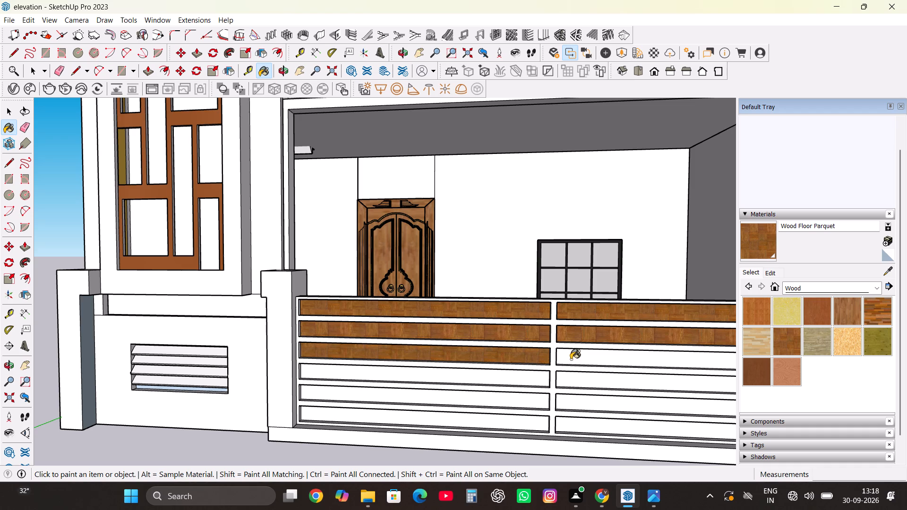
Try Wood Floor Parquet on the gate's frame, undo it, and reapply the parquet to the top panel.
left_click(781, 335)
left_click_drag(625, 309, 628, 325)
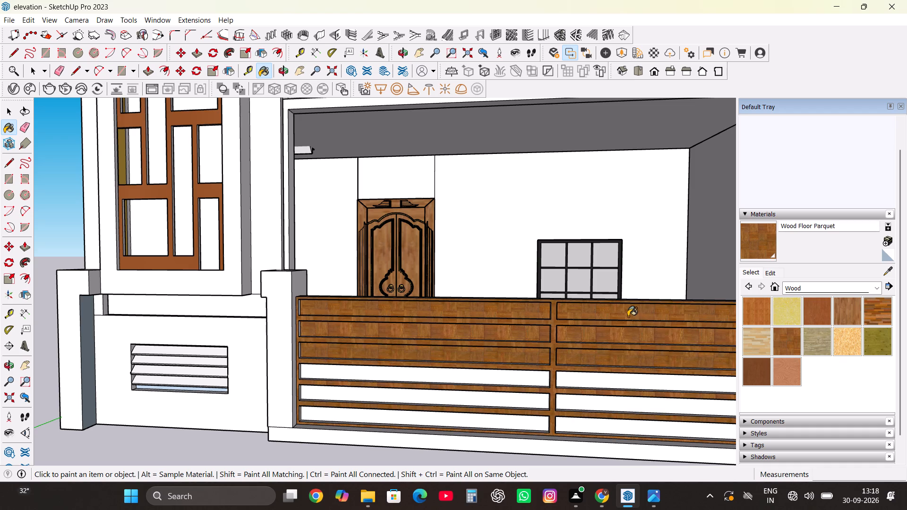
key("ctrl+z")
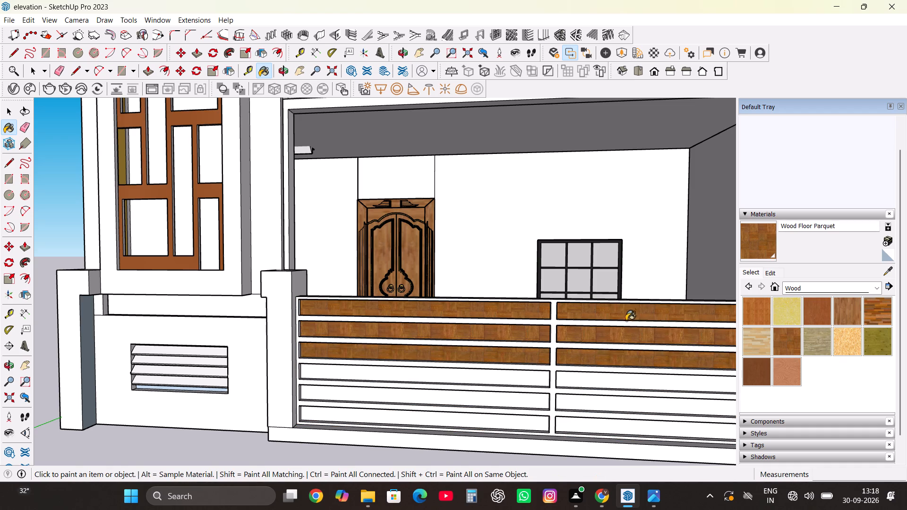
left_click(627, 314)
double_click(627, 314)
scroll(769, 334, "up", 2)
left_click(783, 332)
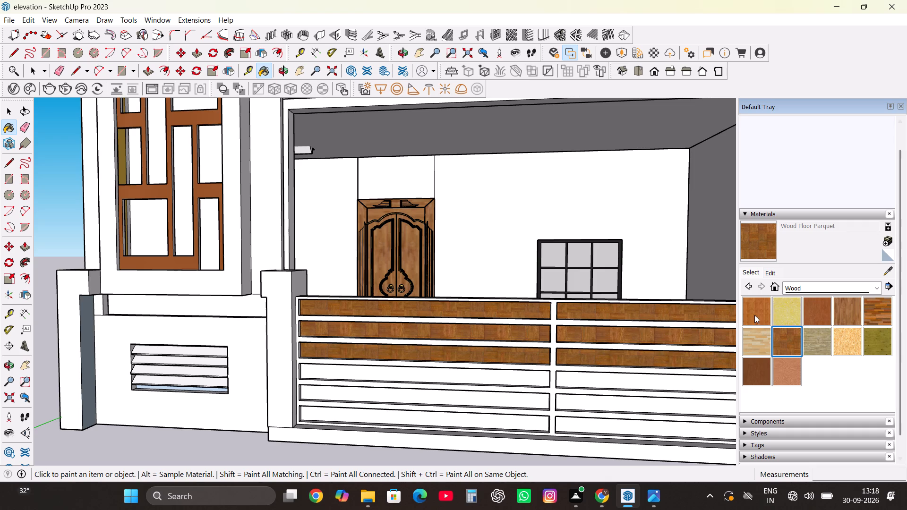
Repaint the panels in the gate's top three rows, on both halves, with Wood Bamboo from the Wood materials.
left_click(754, 308)
left_click(610, 310)
left_click(616, 334)
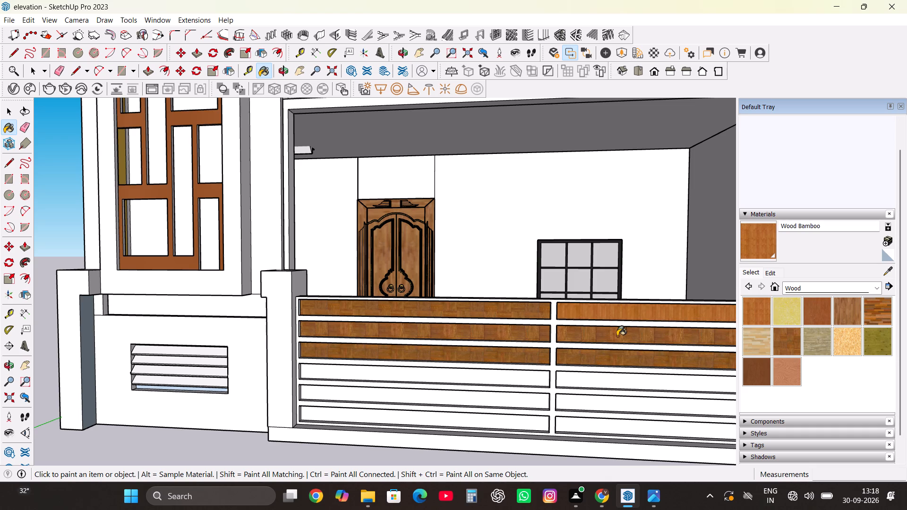
left_click(609, 367)
left_click(532, 313)
left_click(535, 341)
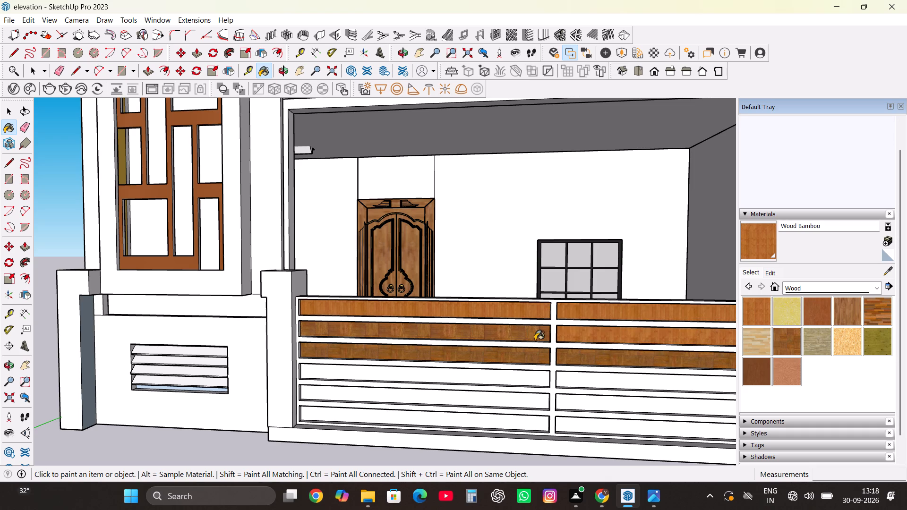
left_click(534, 336)
left_click(536, 352)
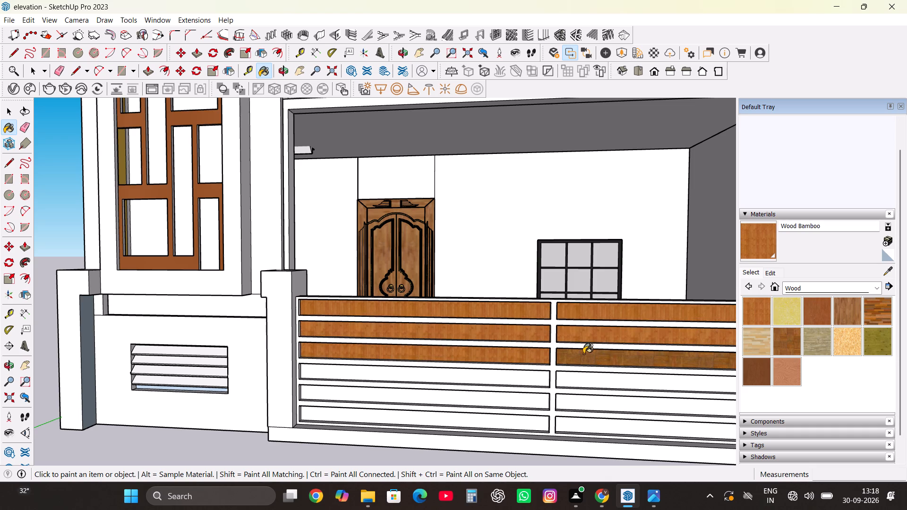
left_click(584, 356)
Paint the panels in the gate's bottom three rows, on both halves, with Wood Bamboo.
left_click(539, 379)
left_click(573, 375)
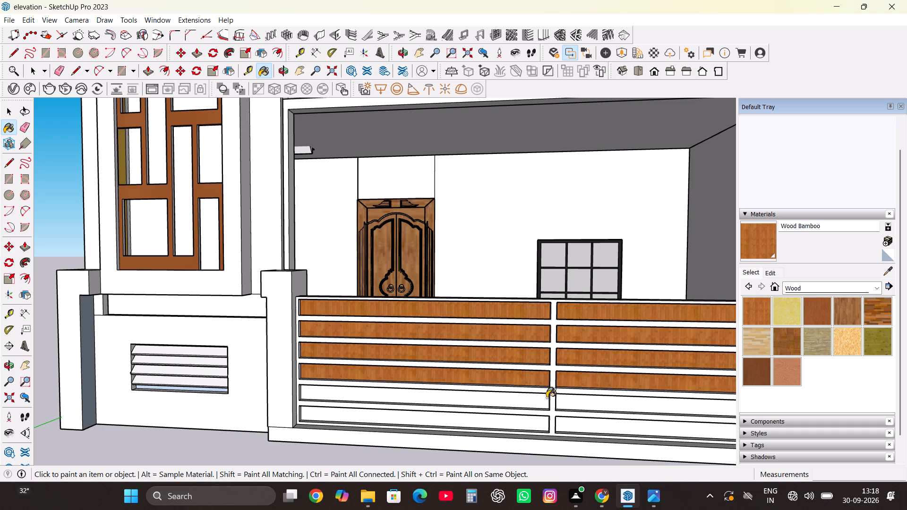
left_click(533, 405)
left_click(569, 406)
left_click(526, 425)
left_click(567, 425)
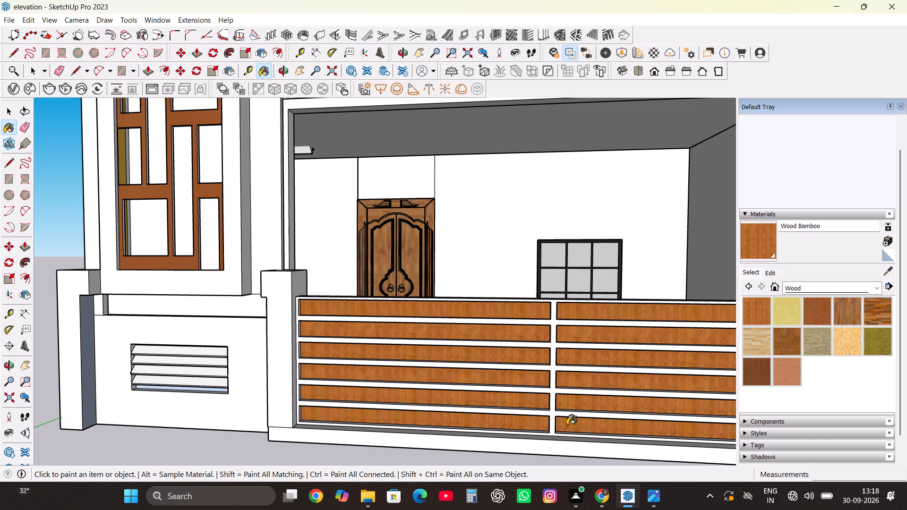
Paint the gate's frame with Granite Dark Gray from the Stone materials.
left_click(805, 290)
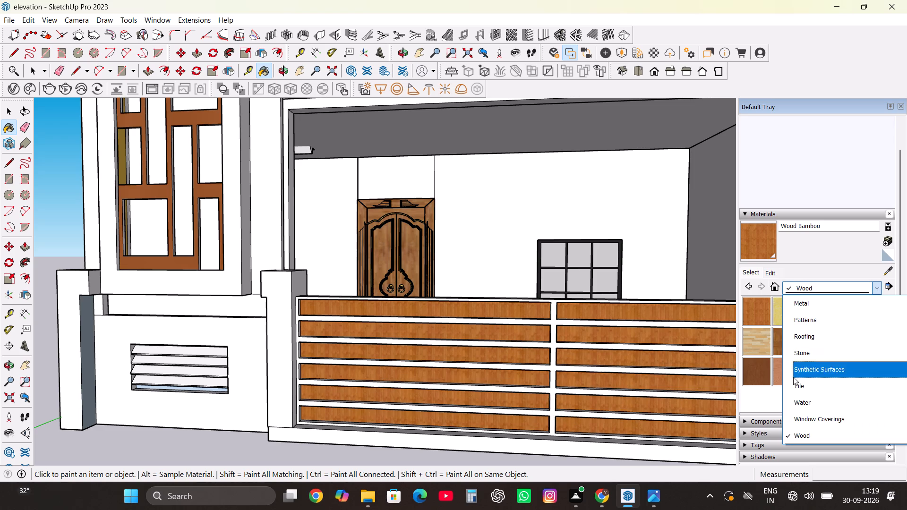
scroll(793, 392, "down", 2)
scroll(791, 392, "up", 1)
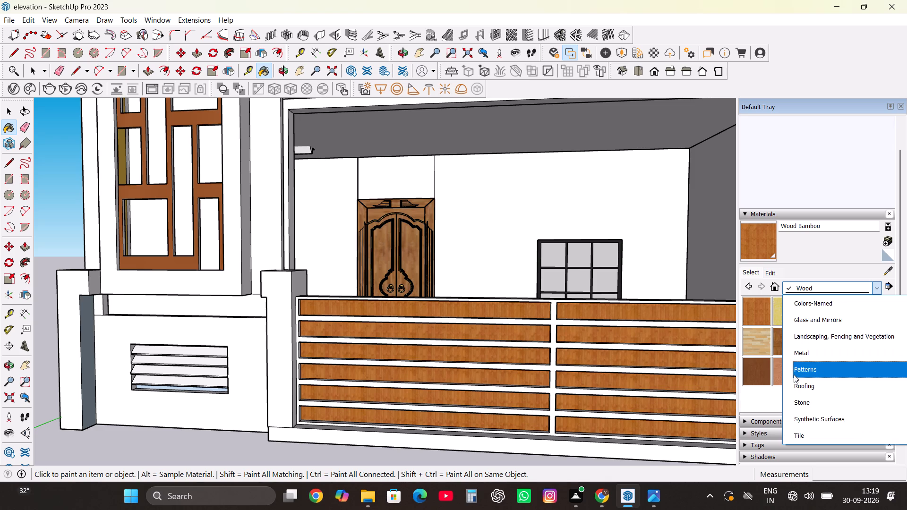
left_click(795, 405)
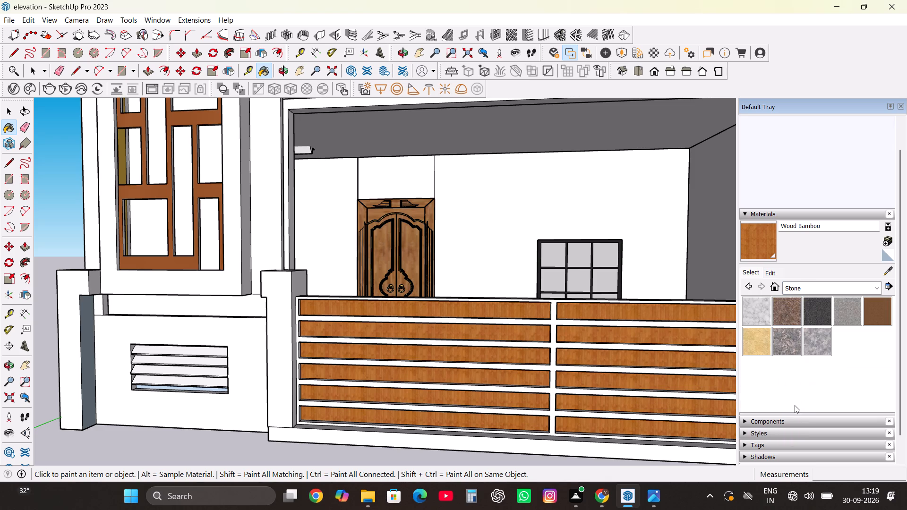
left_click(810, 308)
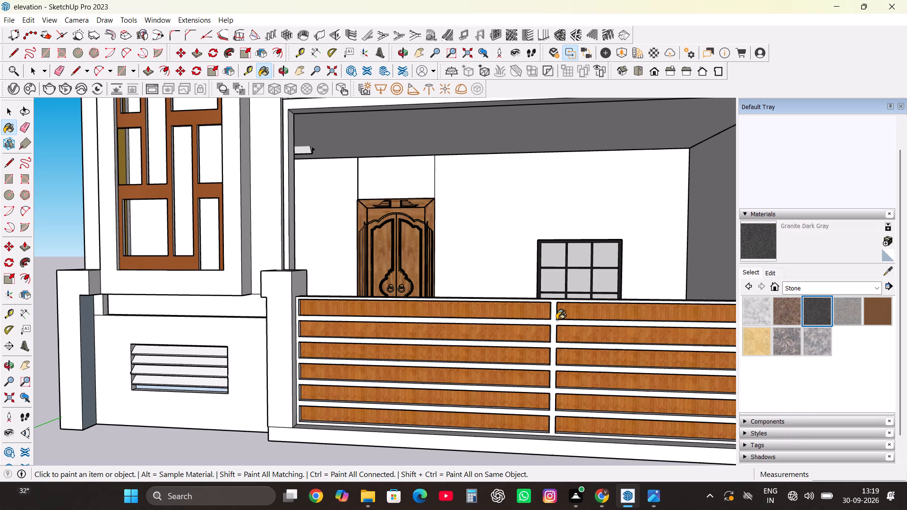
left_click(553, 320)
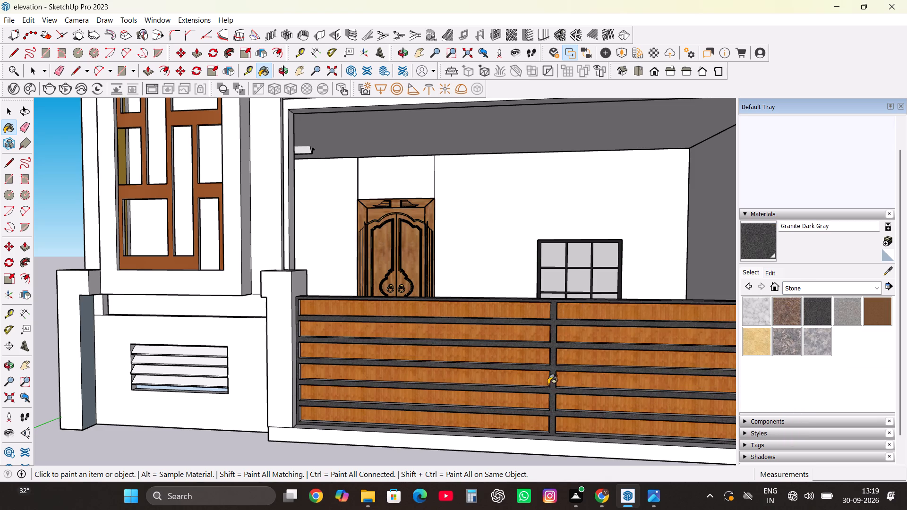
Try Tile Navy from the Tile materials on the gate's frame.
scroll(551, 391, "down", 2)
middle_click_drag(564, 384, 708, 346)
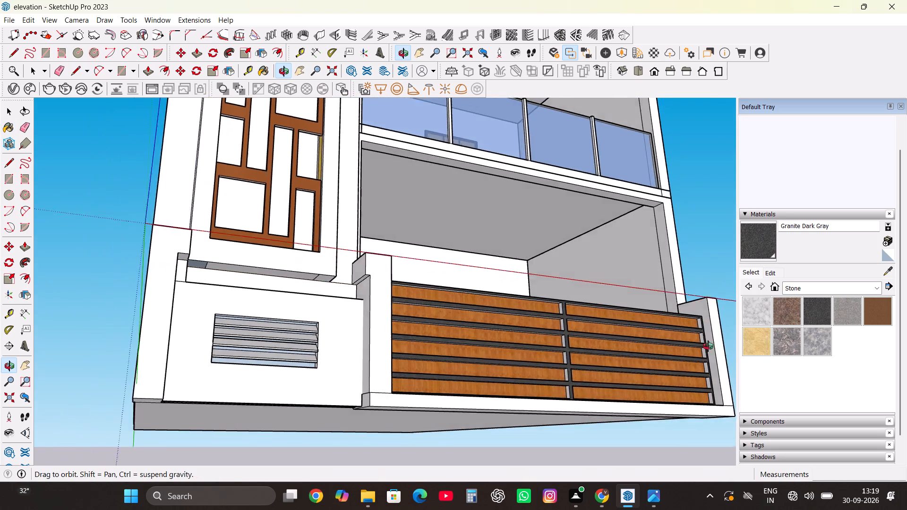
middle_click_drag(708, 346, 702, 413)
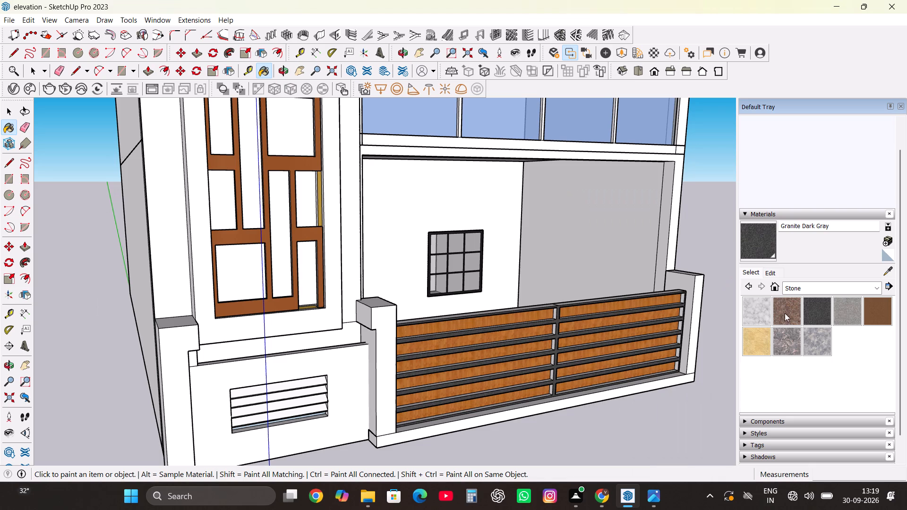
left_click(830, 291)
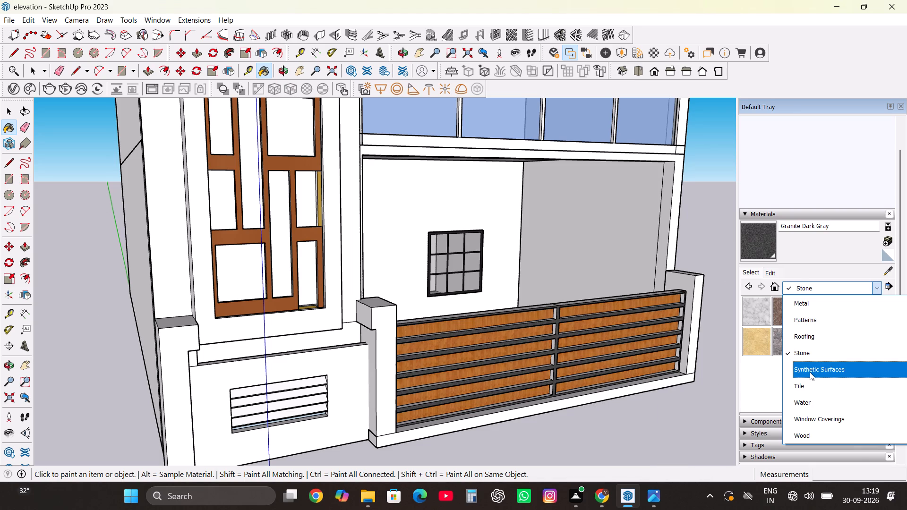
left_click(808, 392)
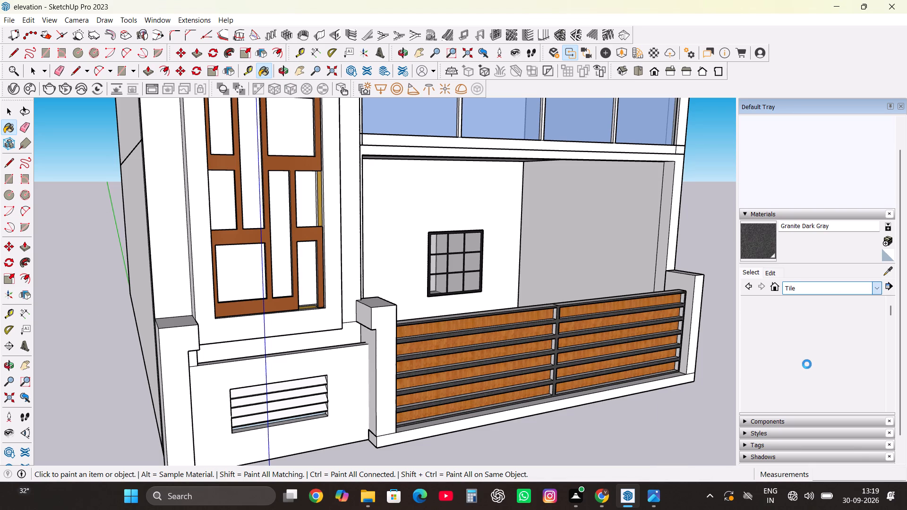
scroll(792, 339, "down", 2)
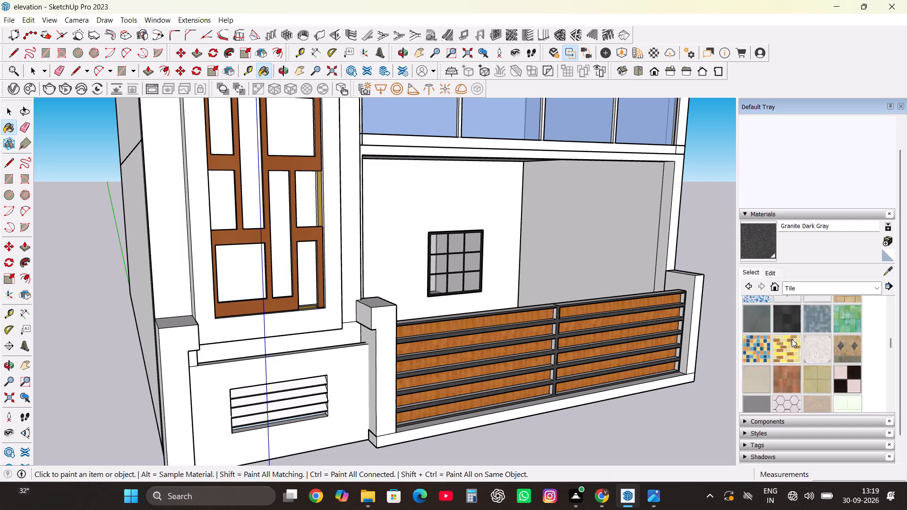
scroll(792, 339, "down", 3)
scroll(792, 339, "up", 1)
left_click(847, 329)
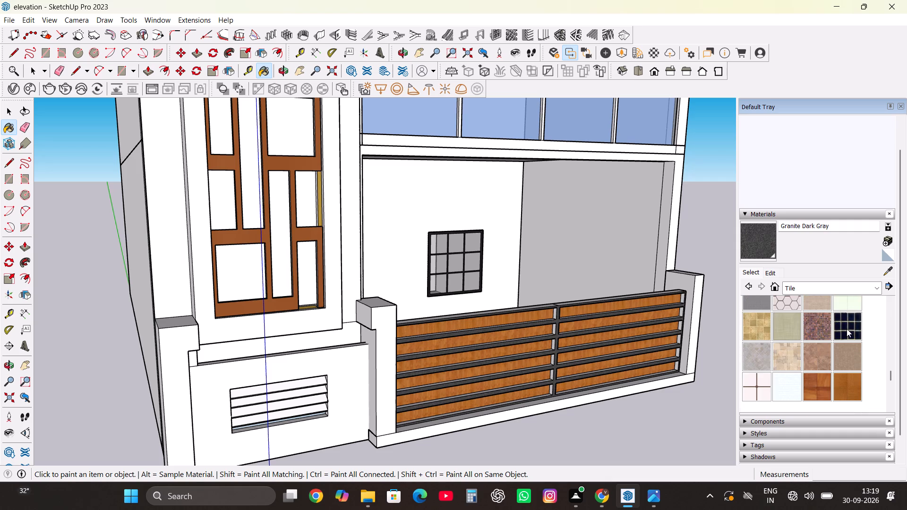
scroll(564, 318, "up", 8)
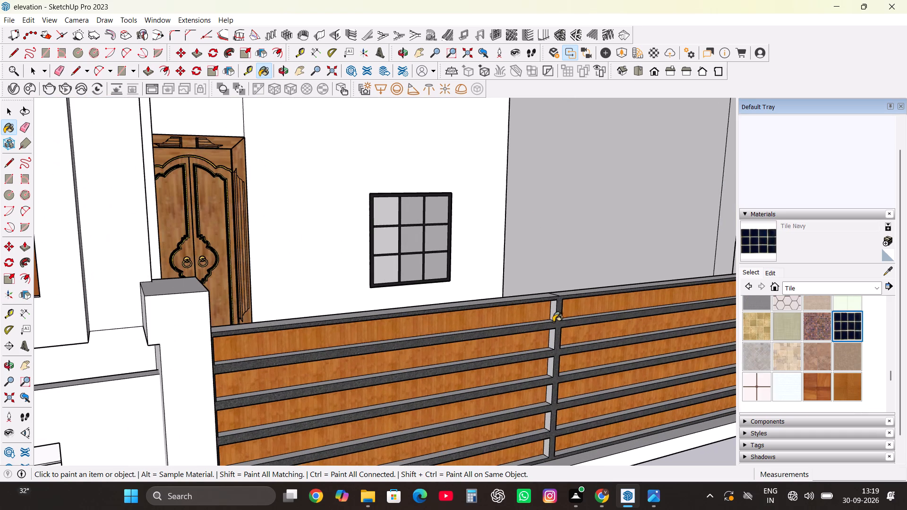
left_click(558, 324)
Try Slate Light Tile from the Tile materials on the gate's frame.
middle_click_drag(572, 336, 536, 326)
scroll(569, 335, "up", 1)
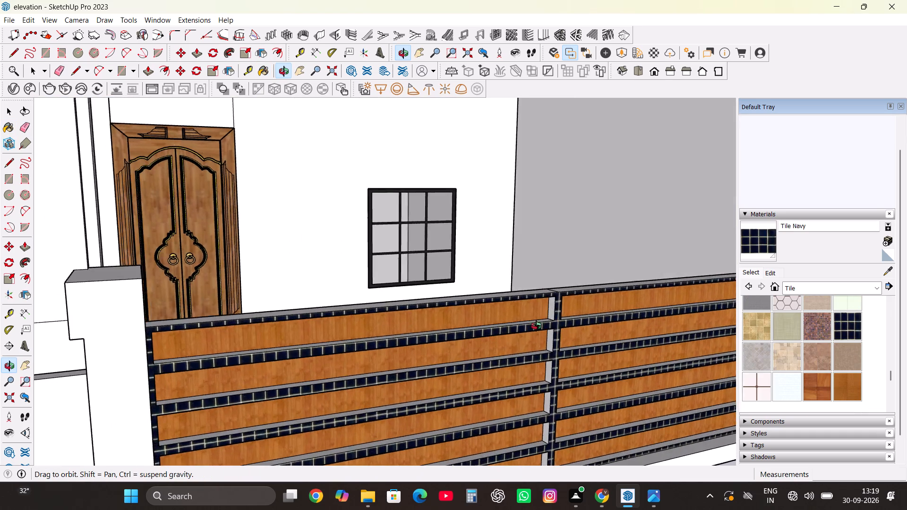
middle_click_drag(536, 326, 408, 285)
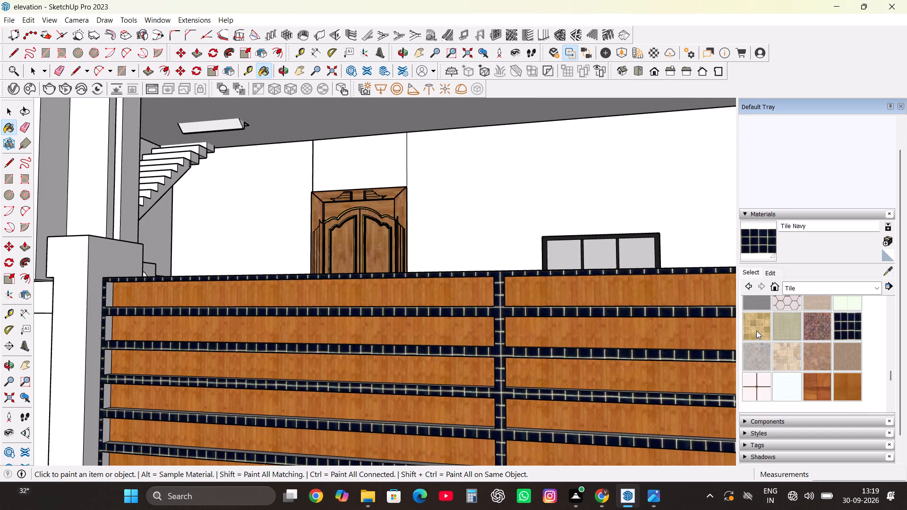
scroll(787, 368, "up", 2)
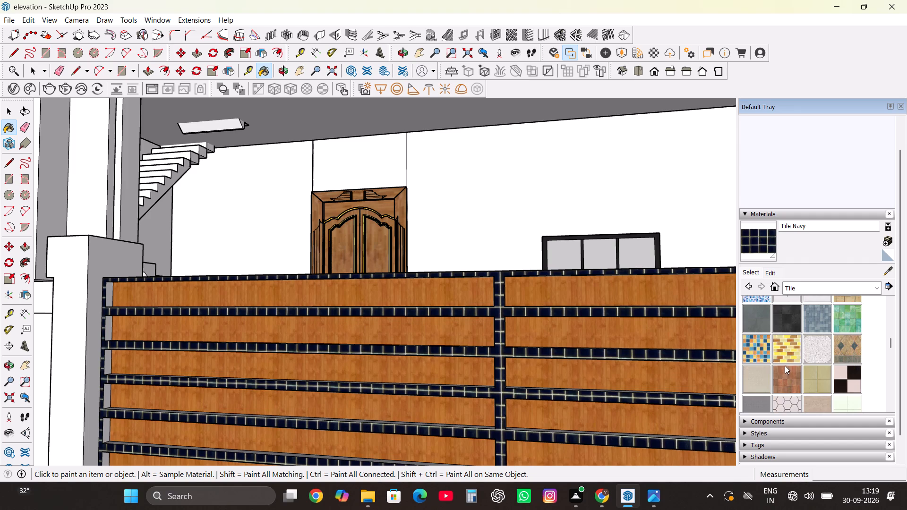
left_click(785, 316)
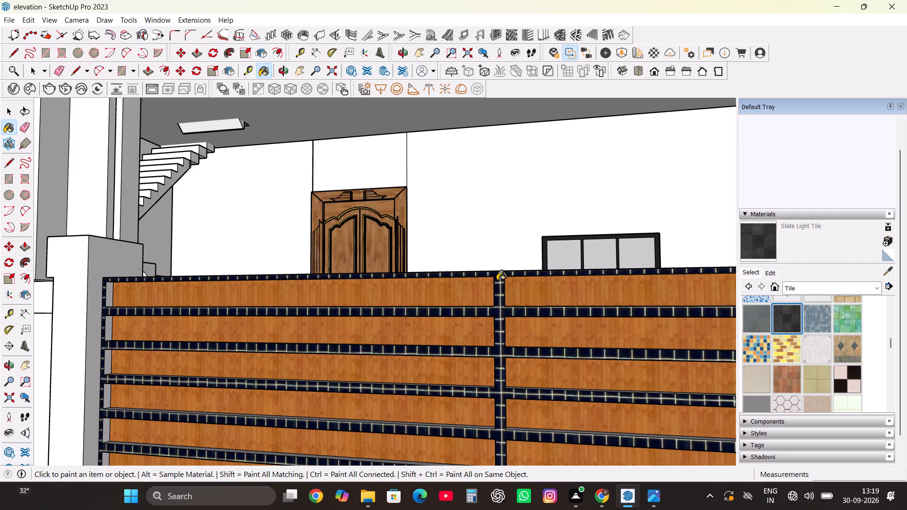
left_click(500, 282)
Repaint the gate's frame with Blacktop New from the Asphalt and Concrete materials.
scroll(608, 317, "down", 2)
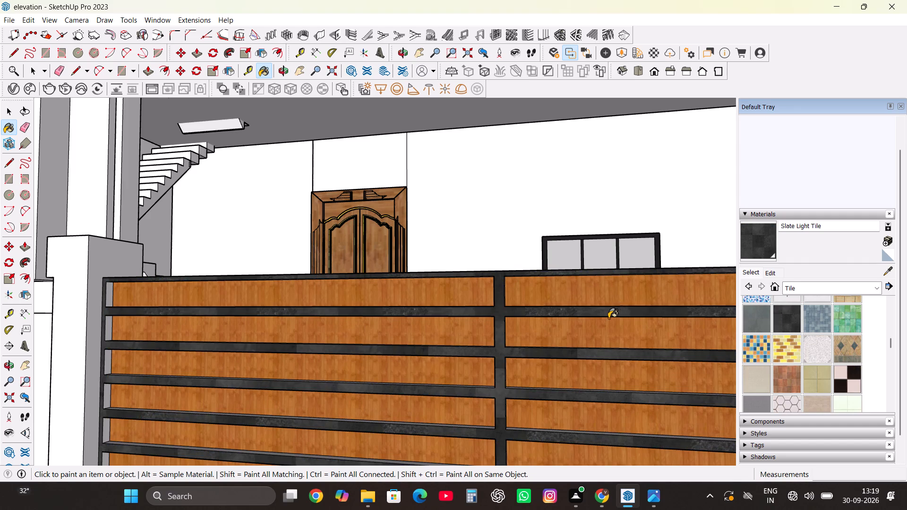
scroll(608, 318, "down", 11)
scroll(608, 318, "down", 15)
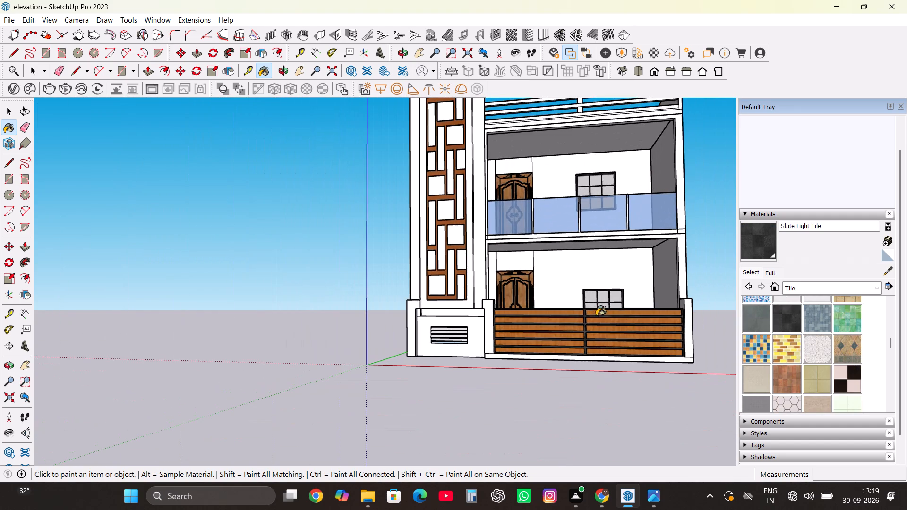
middle_click_drag(561, 332, 601, 344)
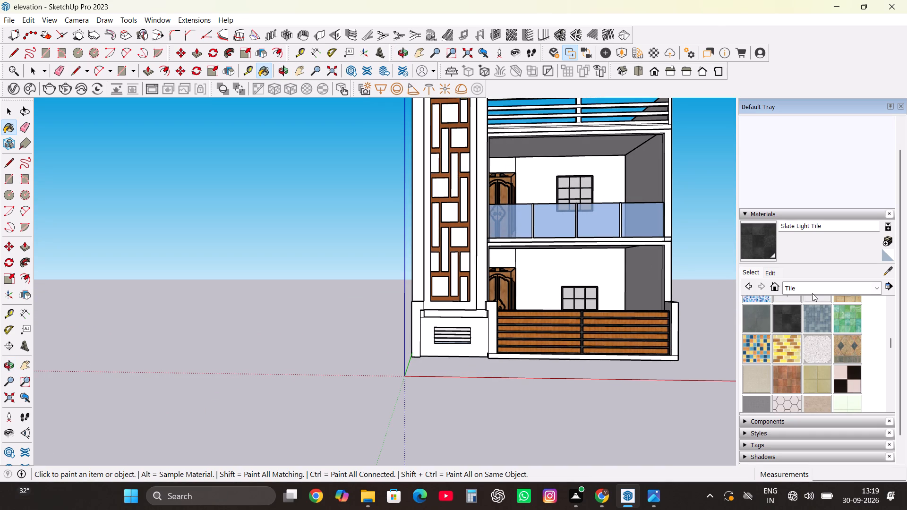
left_click(812, 293)
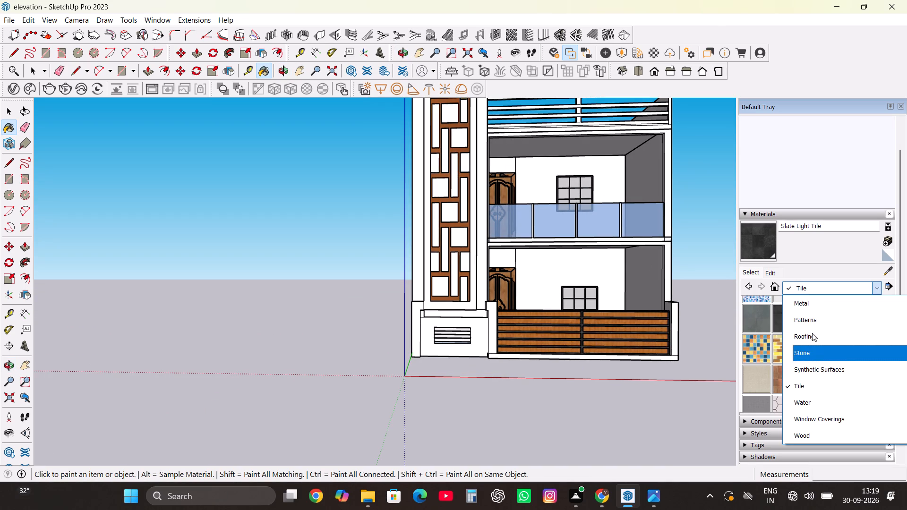
left_click(812, 333)
left_click_drag(803, 285, 803, 290)
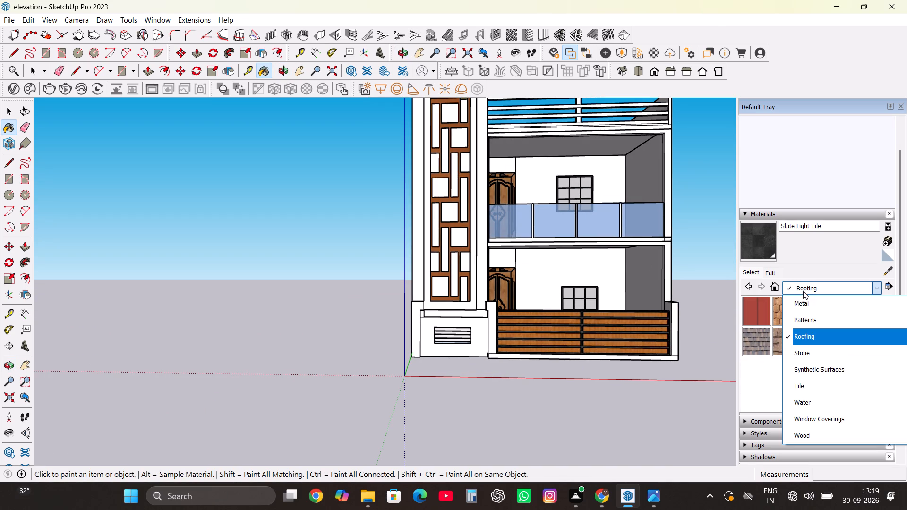
left_click(803, 305)
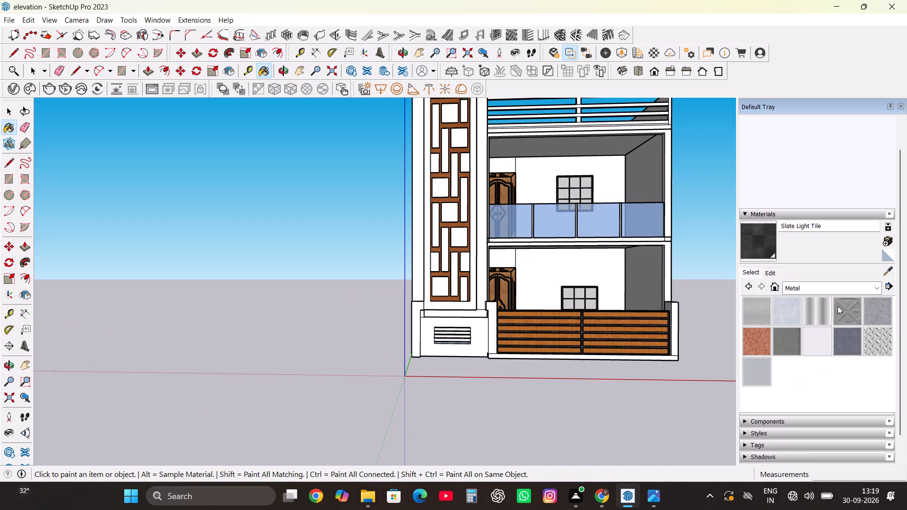
left_click(837, 291)
left_click(836, 291)
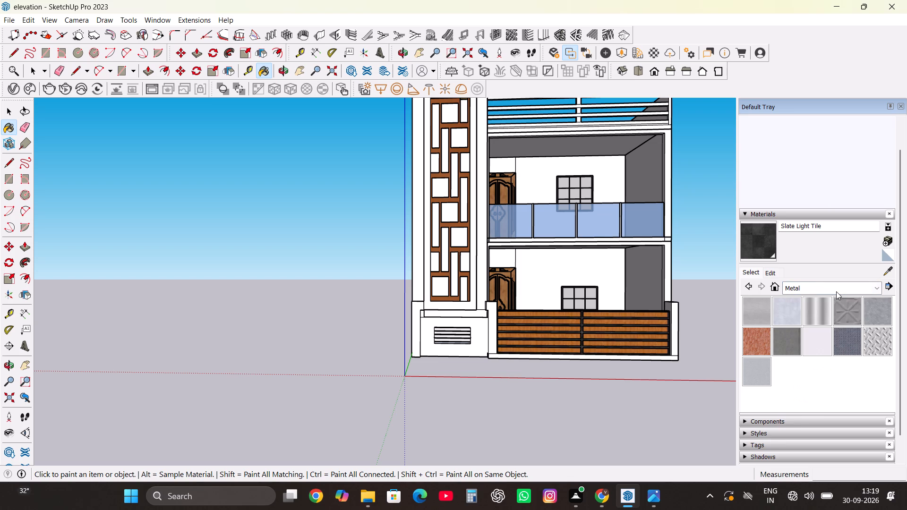
left_click(836, 291)
scroll(825, 319, "up", 3)
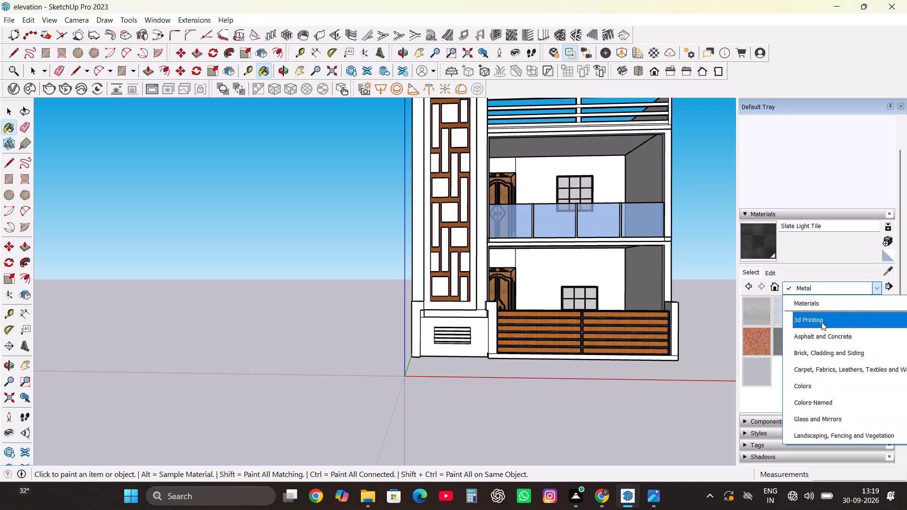
left_click(821, 322)
left_click_drag(825, 289, 825, 298)
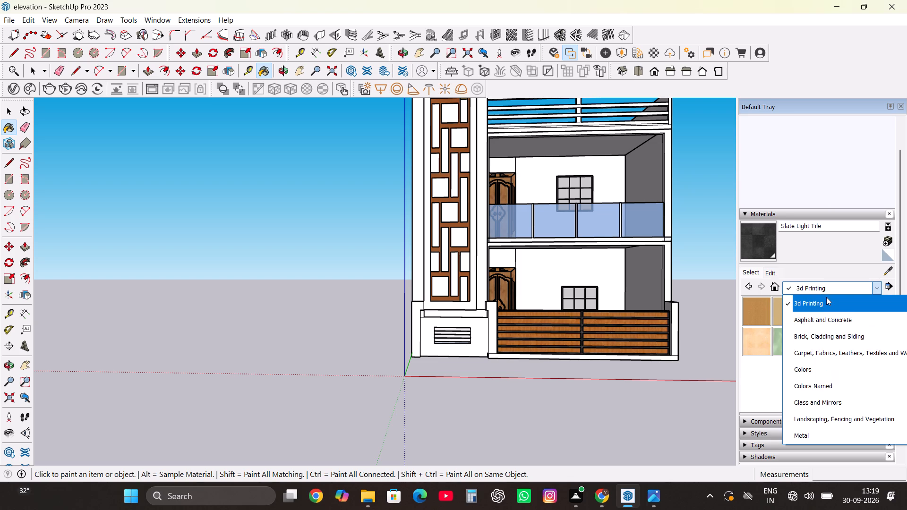
left_click(820, 314)
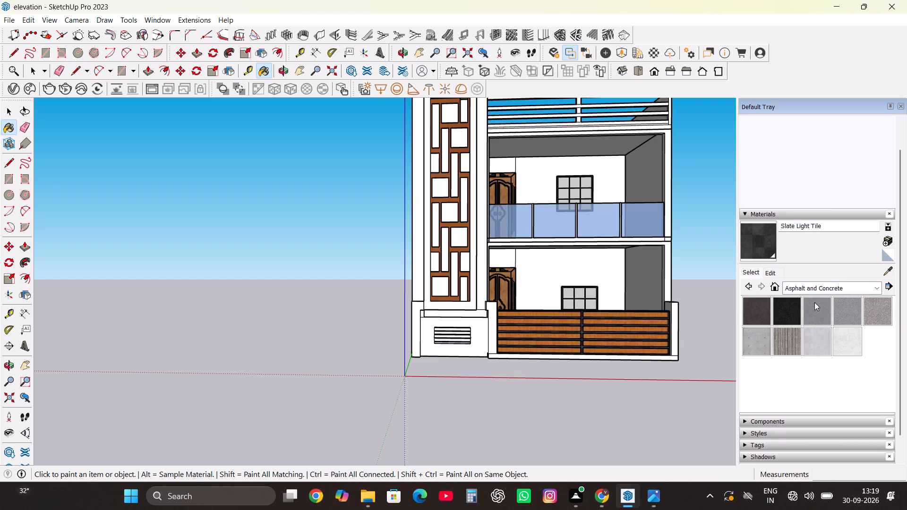
left_click(787, 319)
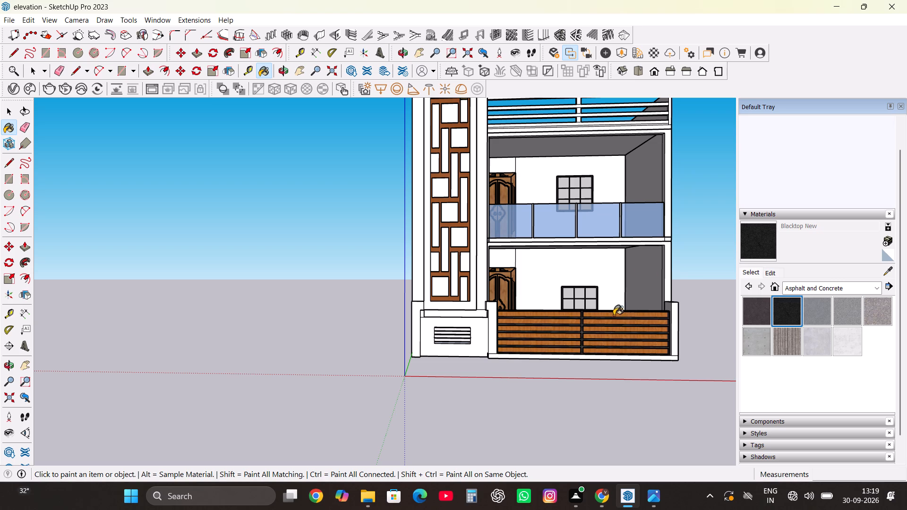
scroll(590, 325, "up", 19)
left_click(573, 309)
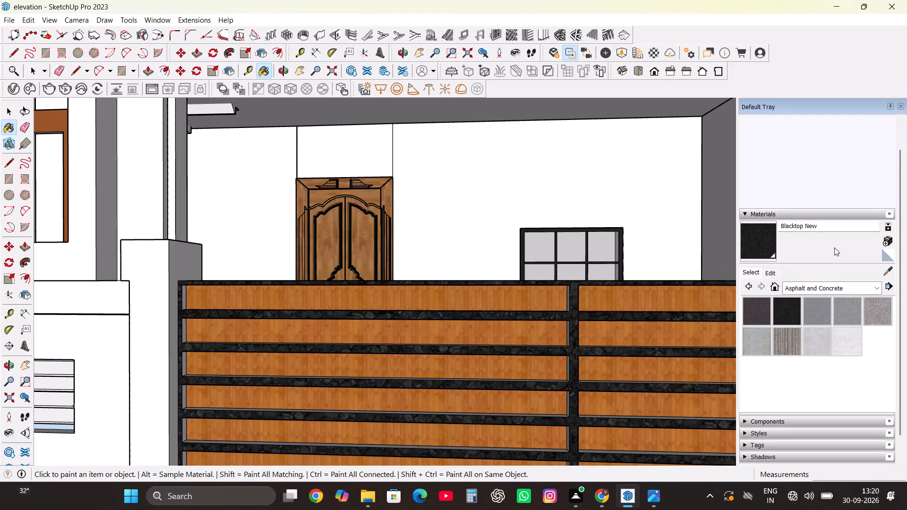
Look through the material library folders and the in-model materials for another dark finish for the gate's frame.
left_click(787, 285)
scroll(815, 318, "up", 3)
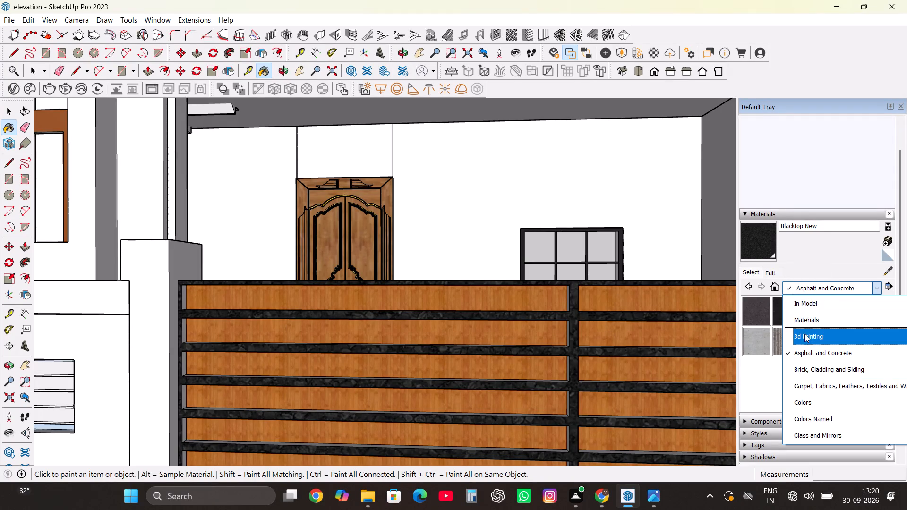
scroll(799, 337, "down", 7)
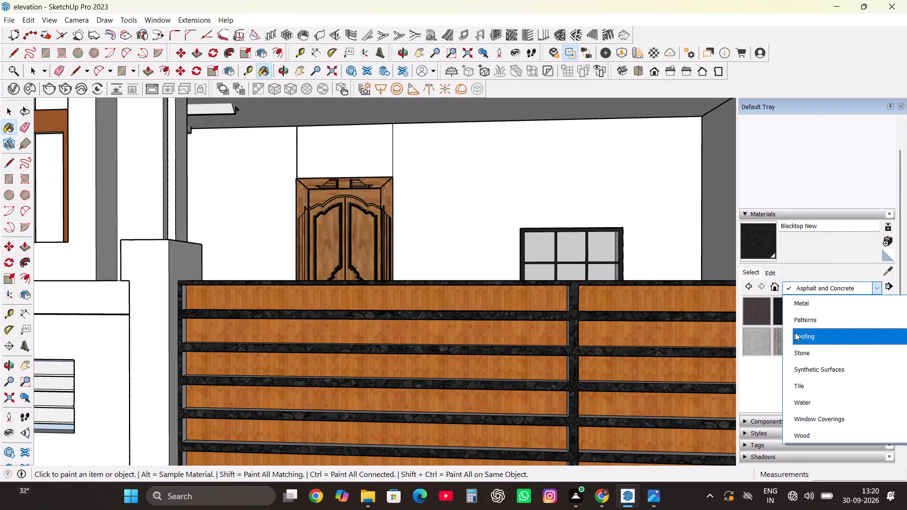
scroll(795, 332, "up", 9)
left_click(794, 322)
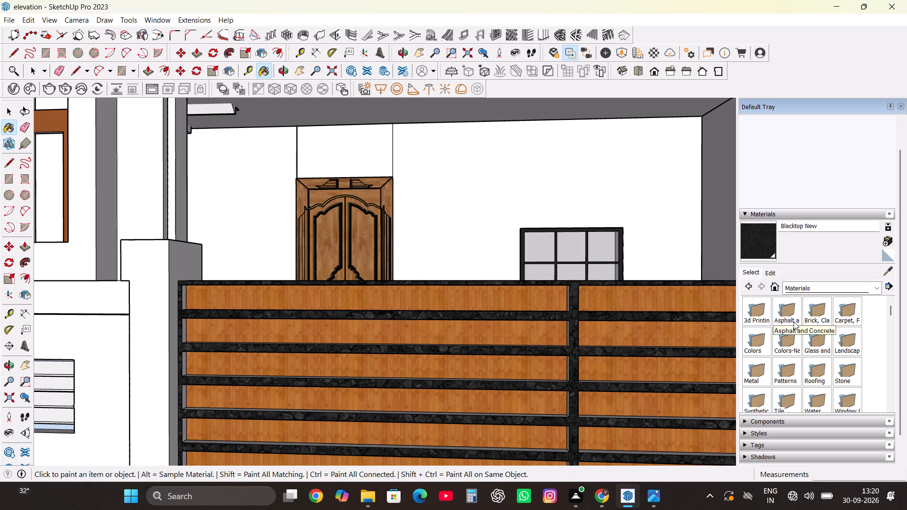
scroll(794, 336, "down", 4)
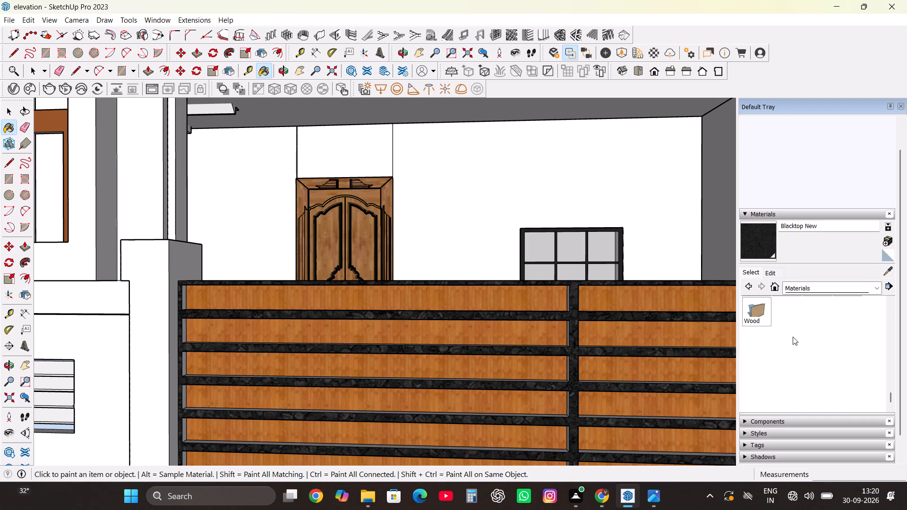
scroll(791, 335, "up", 5)
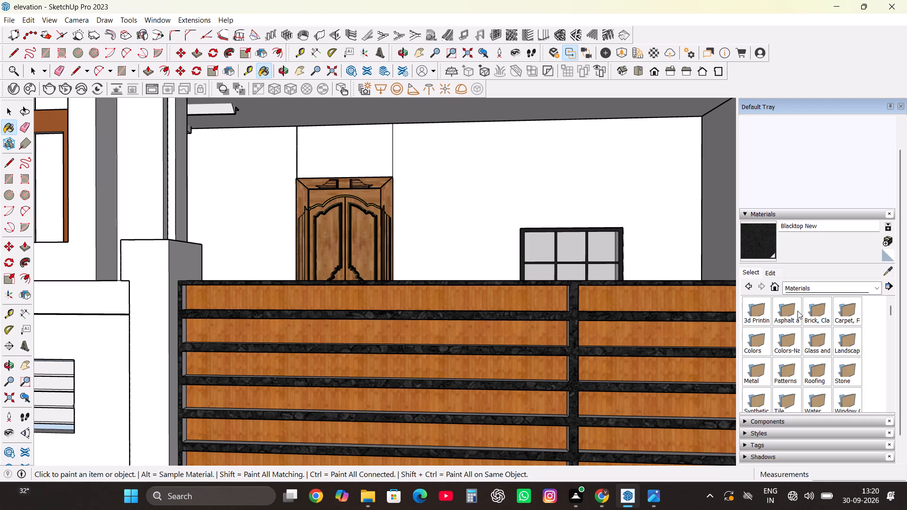
left_click(770, 290)
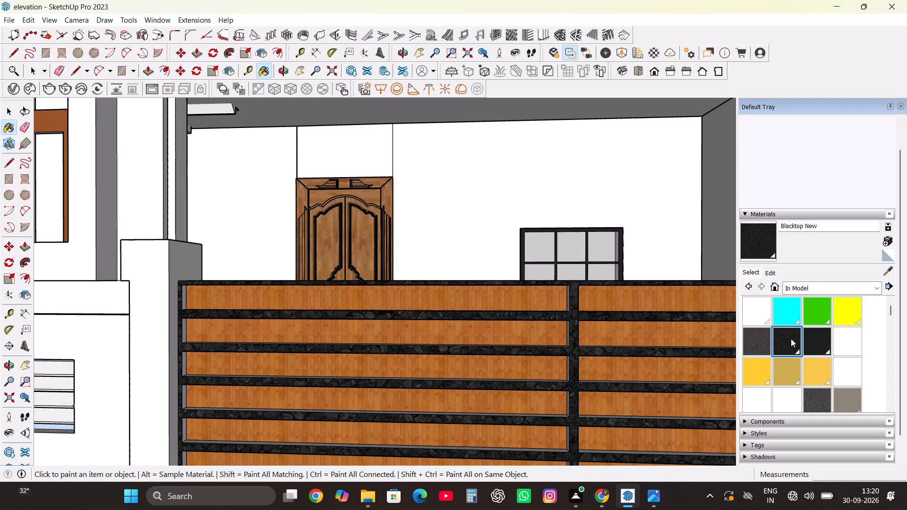
scroll(788, 354, "down", 8)
scroll(788, 349, "up", 4)
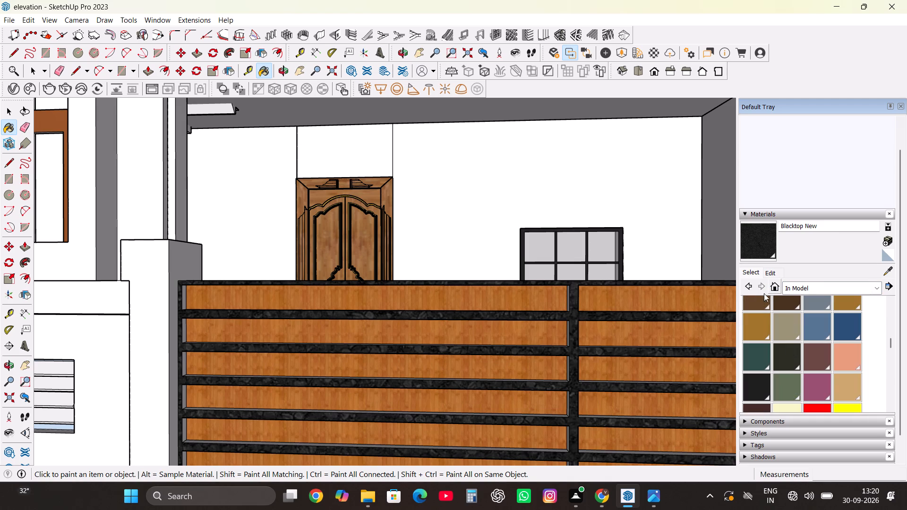
left_click(747, 289)
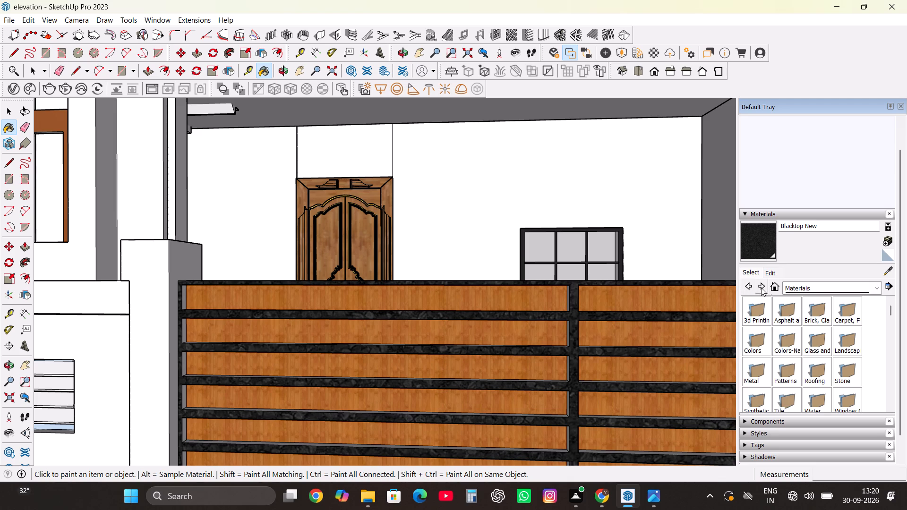
left_click(745, 290)
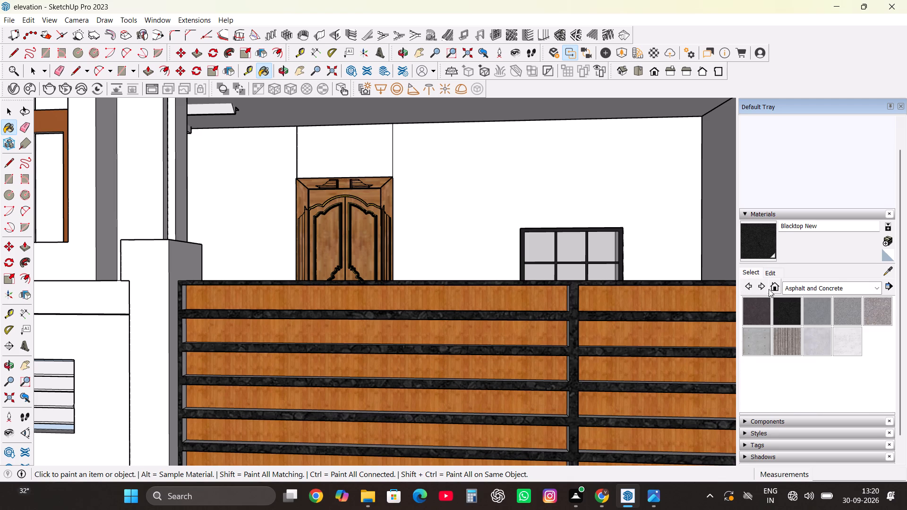
Repaint the gate's frame with the black Color M09 from the Colors materials.
left_click(868, 284)
scroll(844, 340, "up", 5)
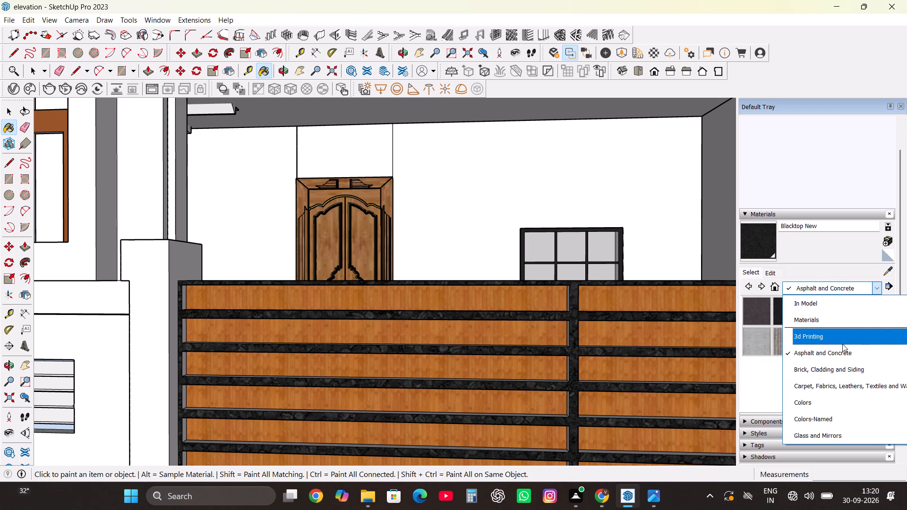
left_click(821, 407)
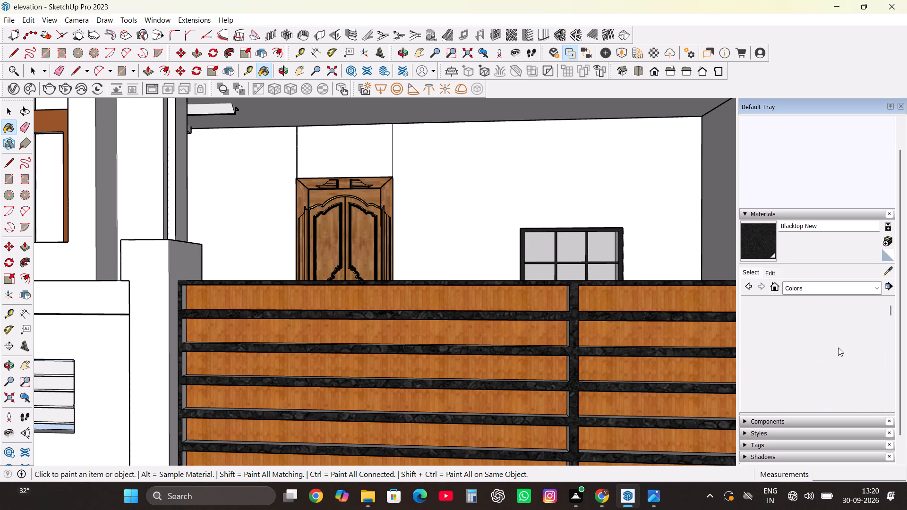
scroll(813, 356, "down", 20)
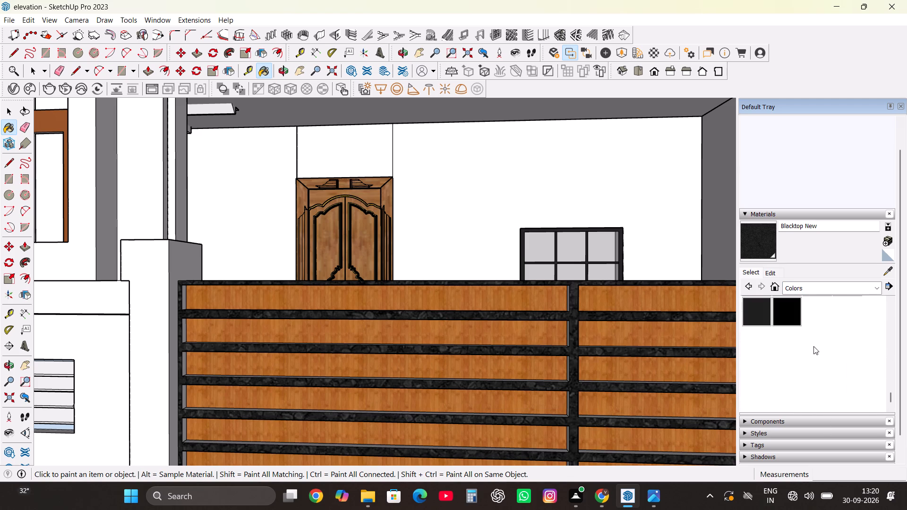
left_click(789, 316)
left_click(575, 312)
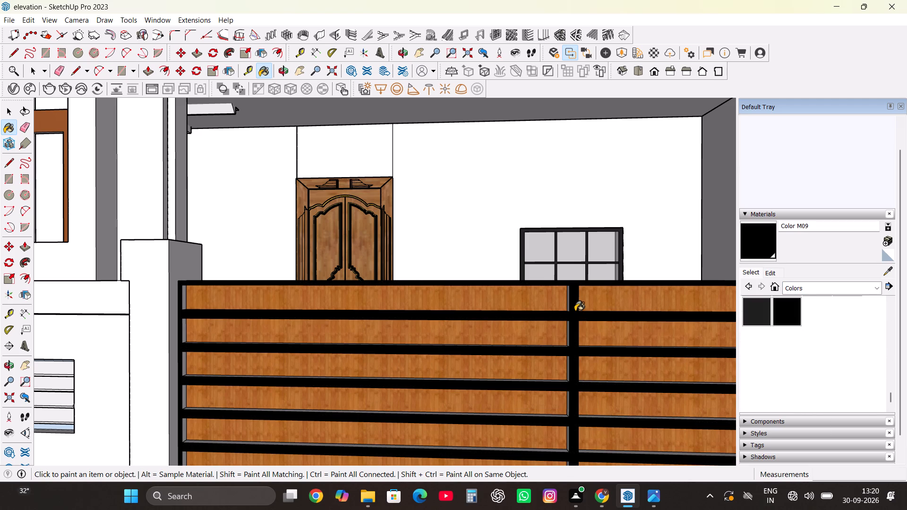
Paint the left side faces of the gate's middle post, between all the rails, with Color M09.
scroll(583, 321, "down", 6)
scroll(620, 321, "up", 3)
scroll(579, 321, "up", 4)
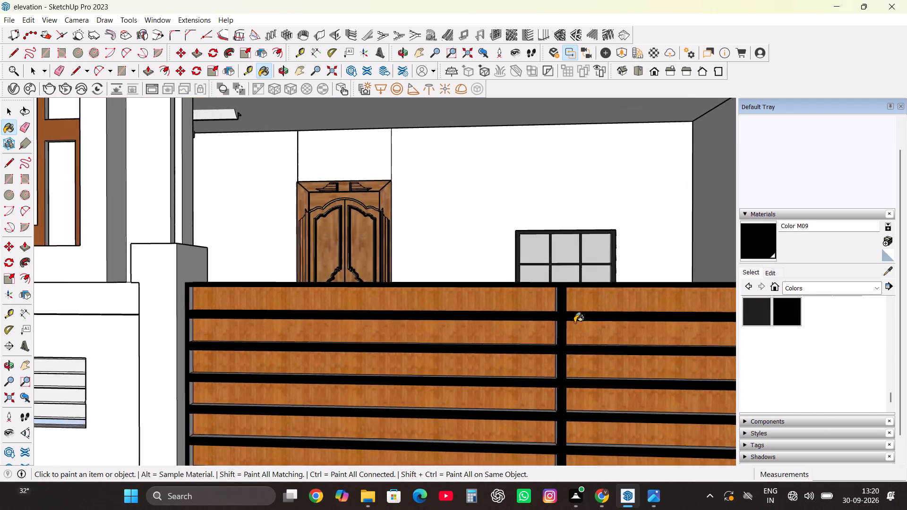
scroll(562, 324, "up", 4)
middle_click_drag(545, 340, 685, 348)
scroll(505, 340, "up", 4)
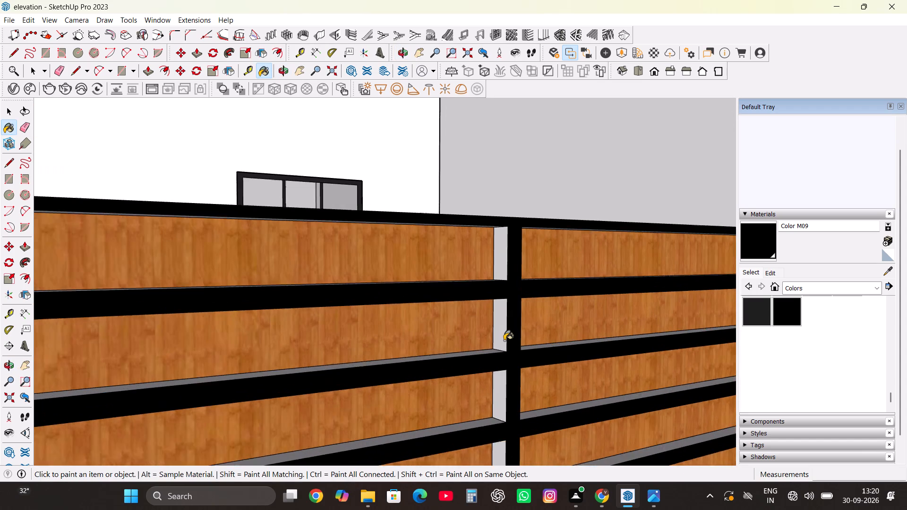
left_click(502, 329)
left_click(505, 261)
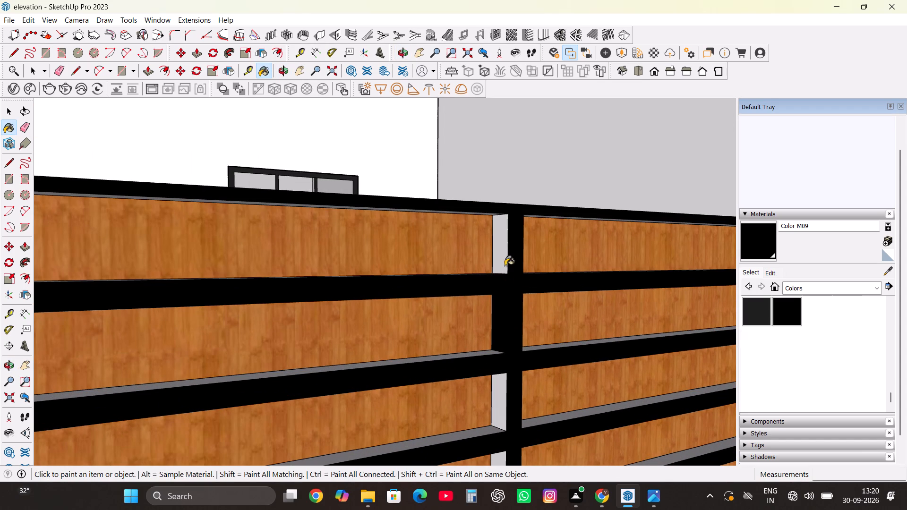
scroll(537, 308, "down", 7)
left_click(514, 357)
scroll(526, 346, "down", 1)
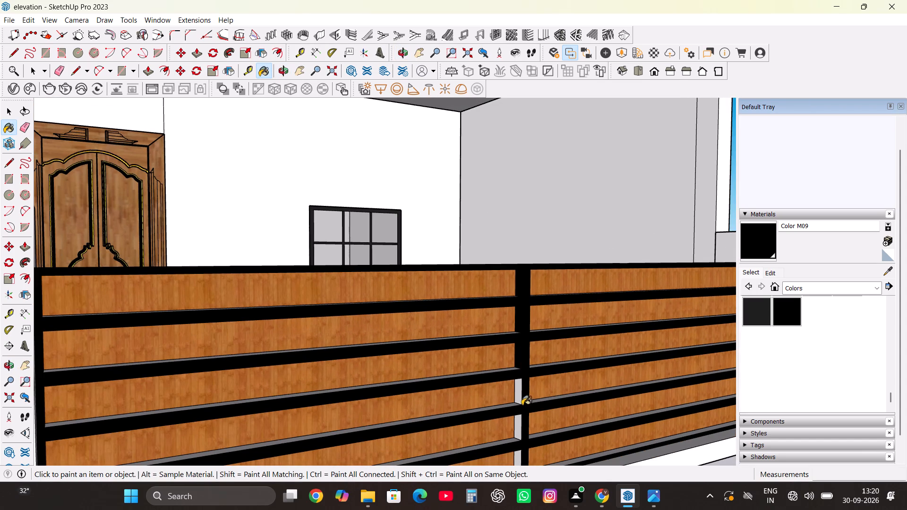
left_click(519, 392)
left_click(519, 437)
scroll(531, 323, "down", 5)
scroll(528, 465, "up", 4)
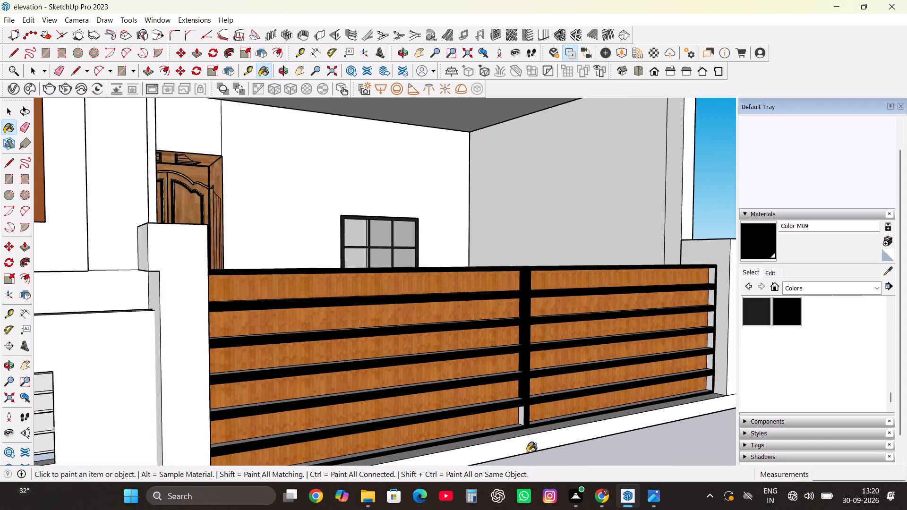
left_click(518, 404)
Paint the right side faces of the gate's middle post, between all the rails, with Color M09.
middle_click_drag(538, 401, 338, 402)
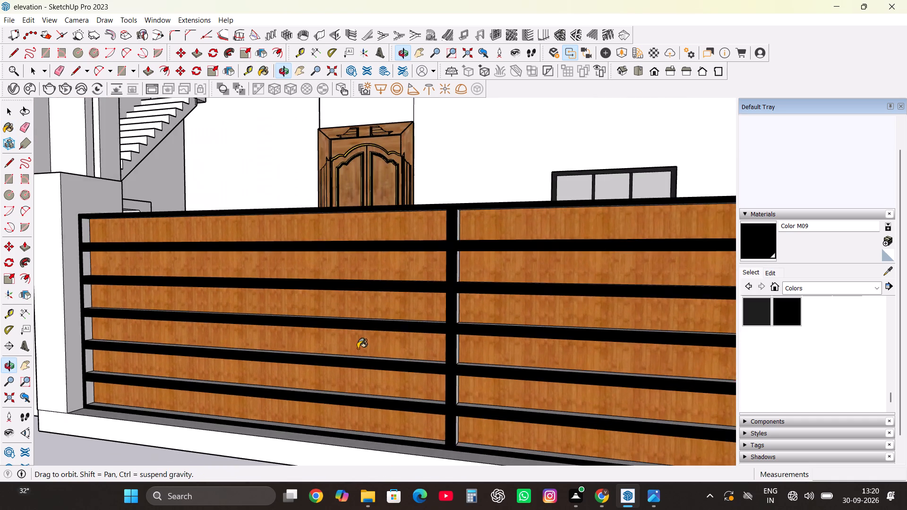
scroll(413, 304, "up", 3)
scroll(484, 313, "up", 3)
middle_click_drag(466, 304, 402, 327)
left_click(466, 303)
left_click(471, 251)
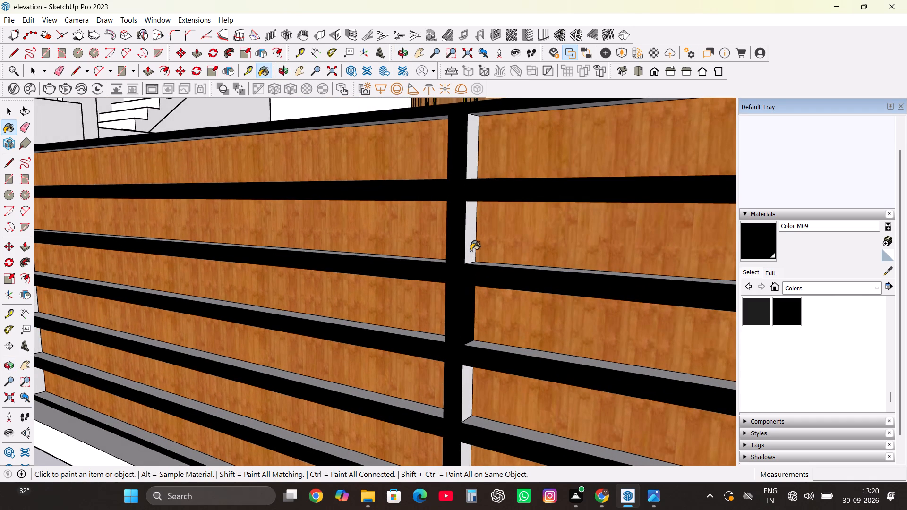
left_click(475, 146)
scroll(476, 144, "down", 7)
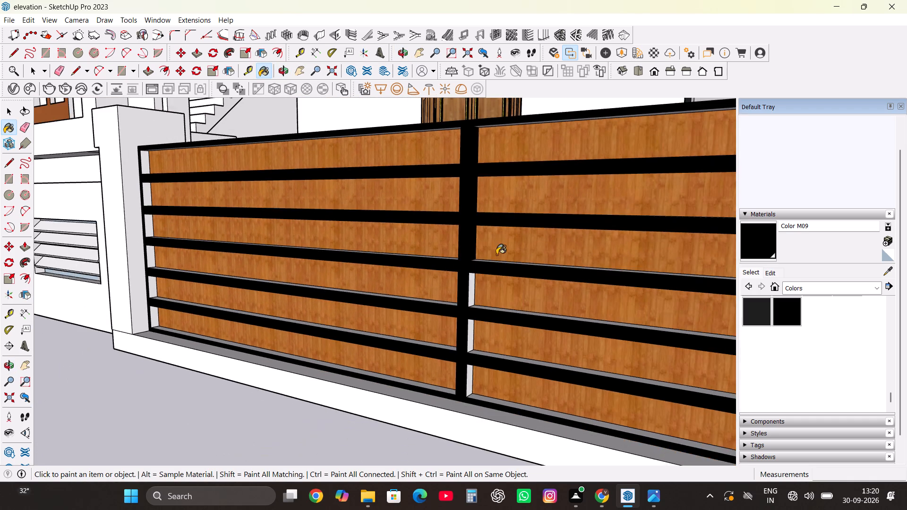
scroll(495, 258, "up", 2)
left_click(466, 296)
left_click(467, 351)
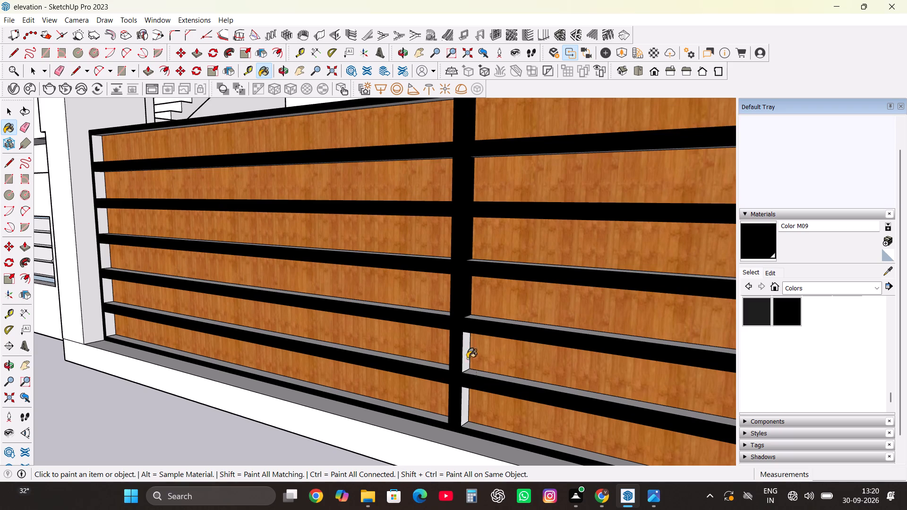
left_click(466, 405)
Paint the top faces of the gate's intermediate horizontal rails on both sides of the middle post with Color M09.
left_click(477, 374)
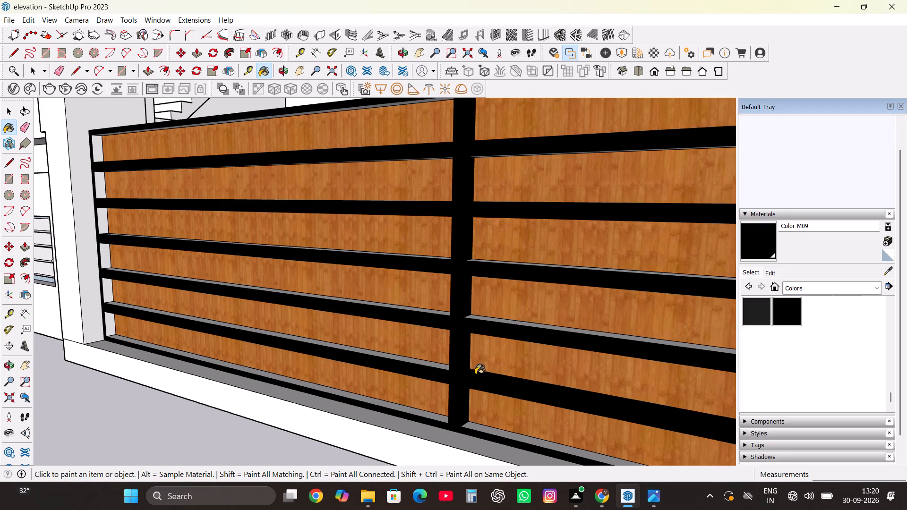
left_click(443, 366)
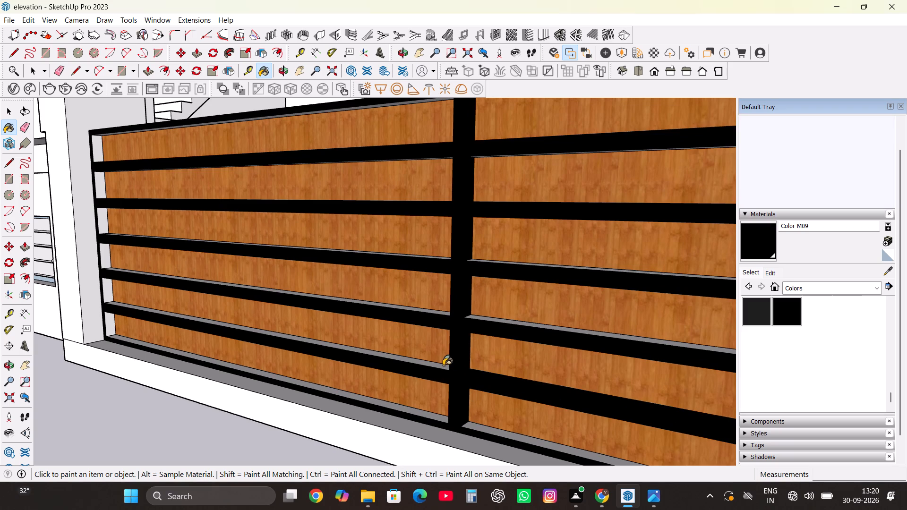
left_click(443, 365)
left_click(476, 318)
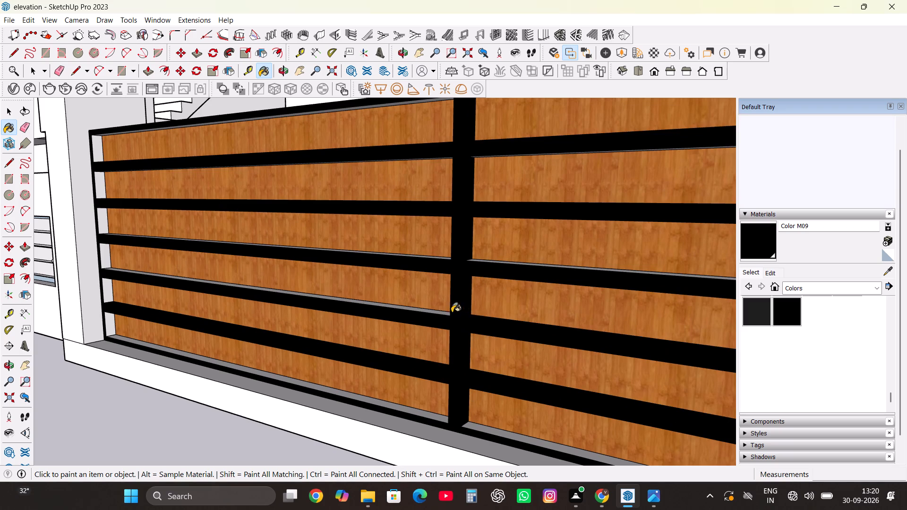
left_click(442, 312)
middle_click_drag(484, 272, 483, 274)
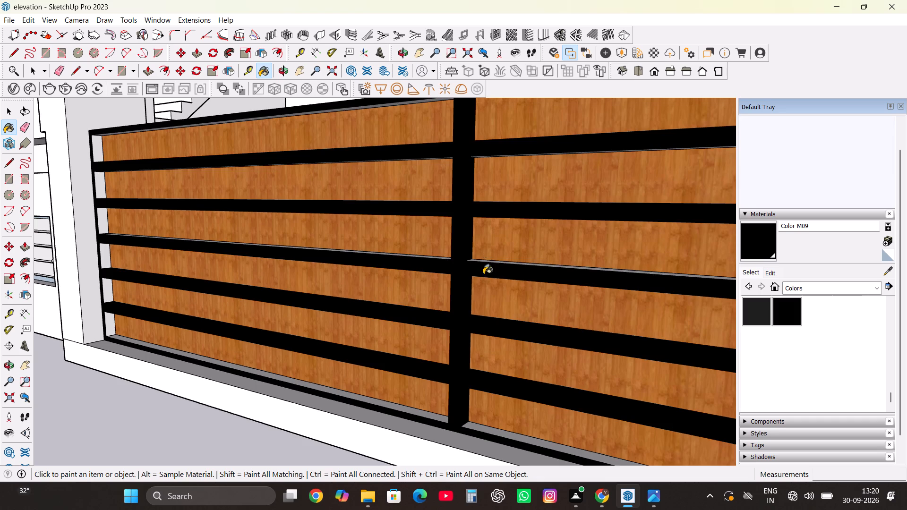
middle_click_drag(483, 274, 462, 366)
left_click(451, 402)
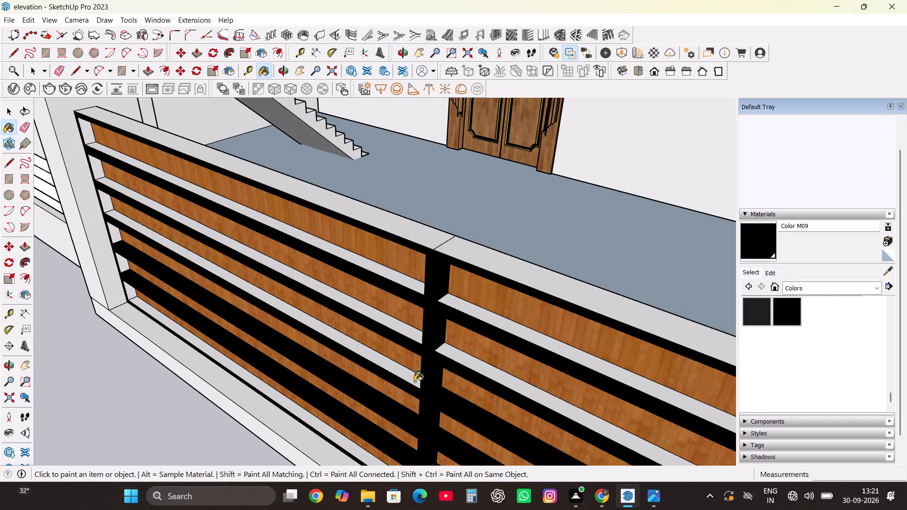
left_click(414, 382)
left_click(417, 337)
left_click(453, 357)
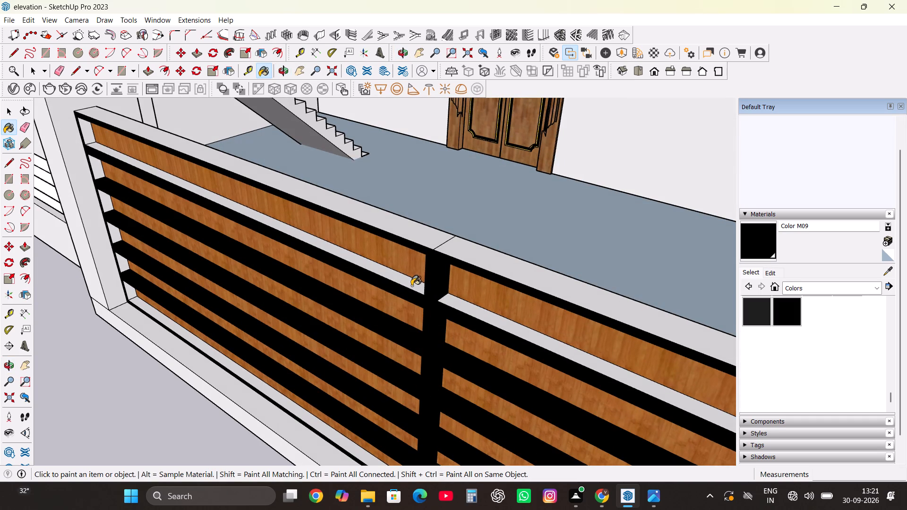
left_click(411, 286)
left_click(458, 308)
Paint the underside faces of the gate's upper four horizontal rails, on both sides of the middle post, with Color M09.
scroll(533, 267, "down", 15)
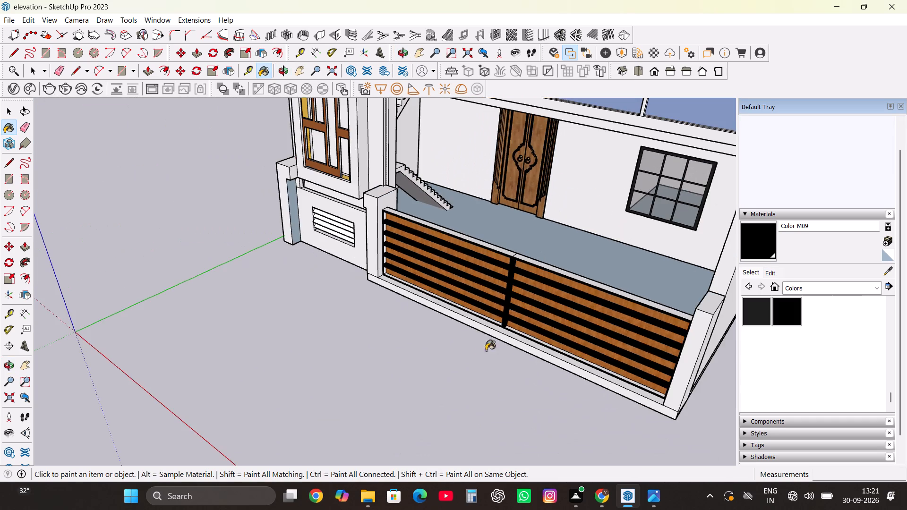
middle_click_drag(479, 356, 629, 186)
scroll(555, 219, "up", 8)
middle_click_drag(491, 269, 573, 164)
scroll(503, 193, "up", 7)
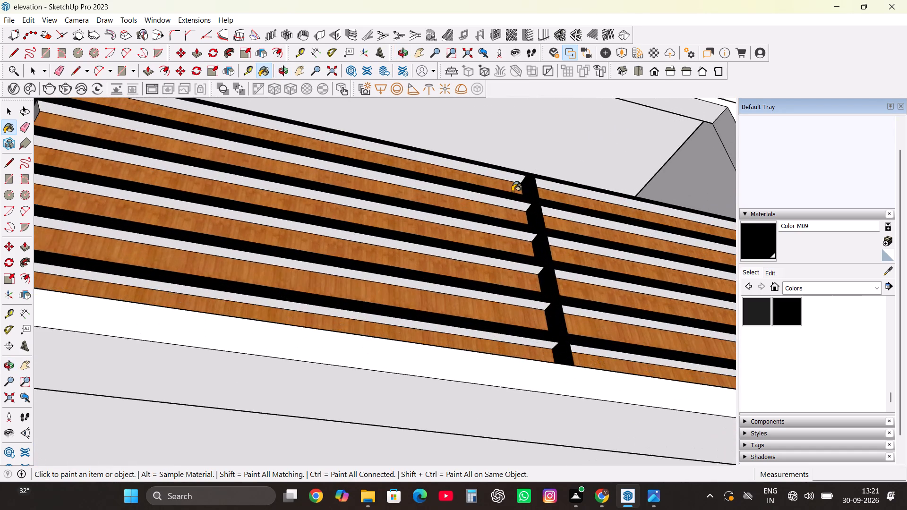
scroll(512, 192, "up", 5)
left_click(521, 173)
left_click(548, 177)
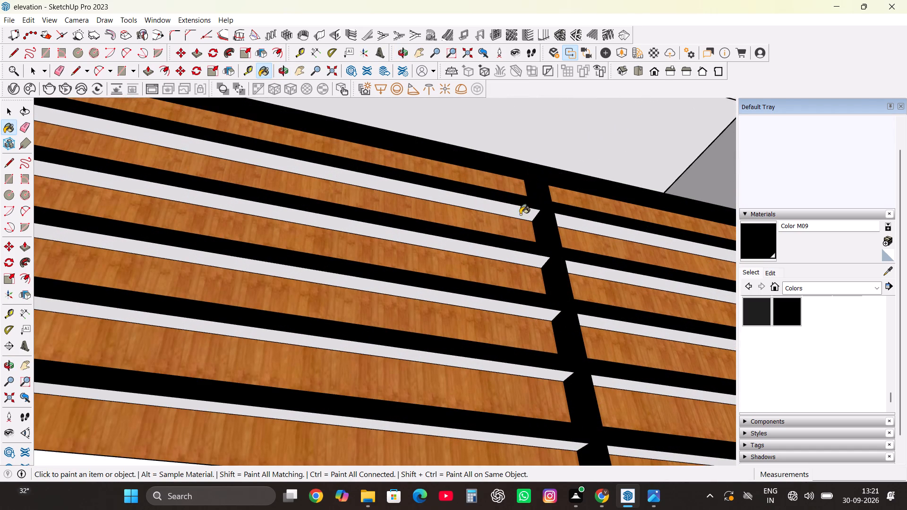
left_click(520, 214)
left_click(558, 218)
left_click(528, 263)
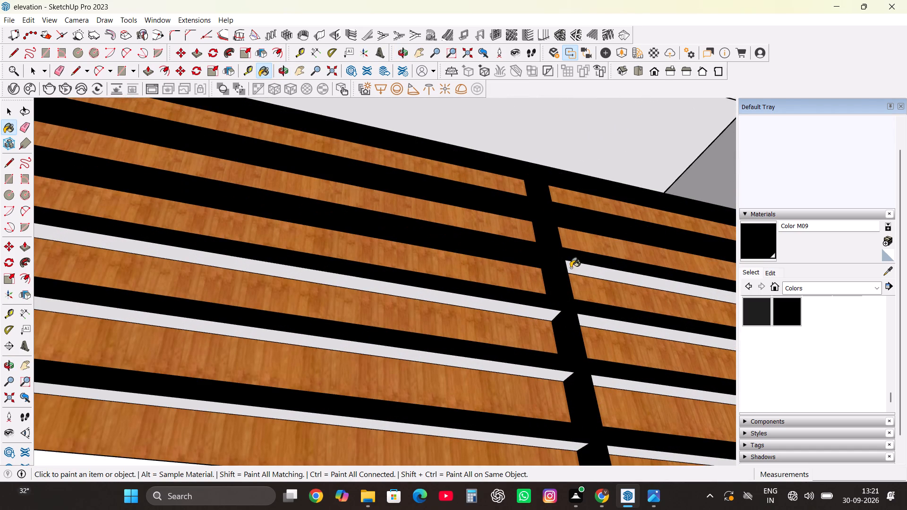
left_click(571, 268)
left_click(546, 314)
left_click(589, 323)
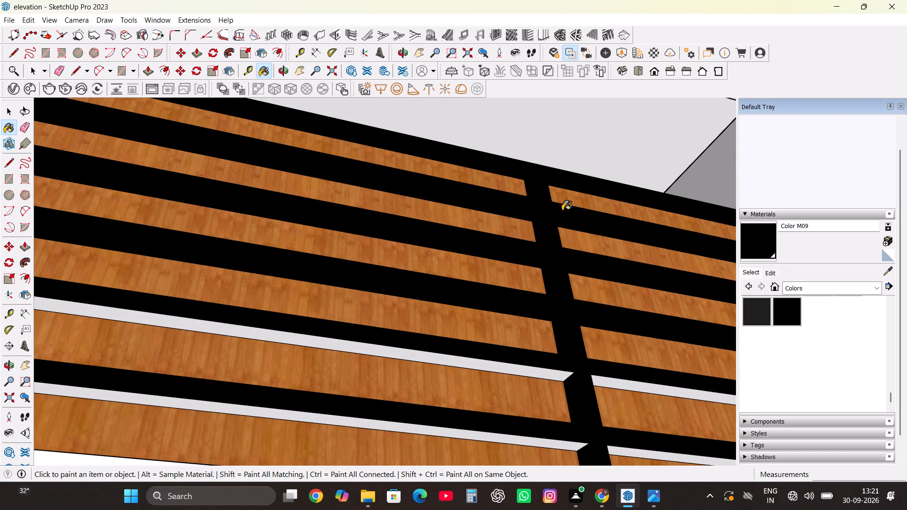
Paint the underside faces of the gate's two lowest visible rails on both sides with Color M09 and close the gate group.
scroll(559, 207, "down", 4)
left_click(551, 333)
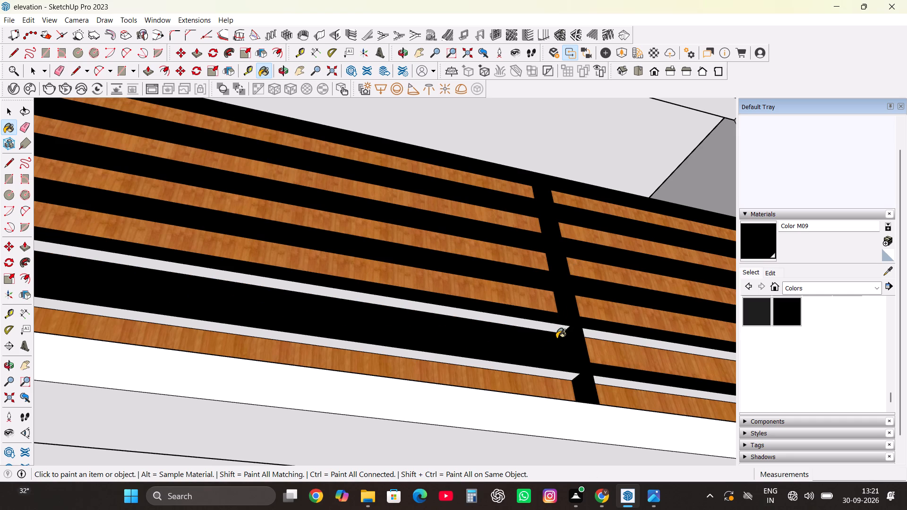
key("ctrl+z")
left_click(556, 332)
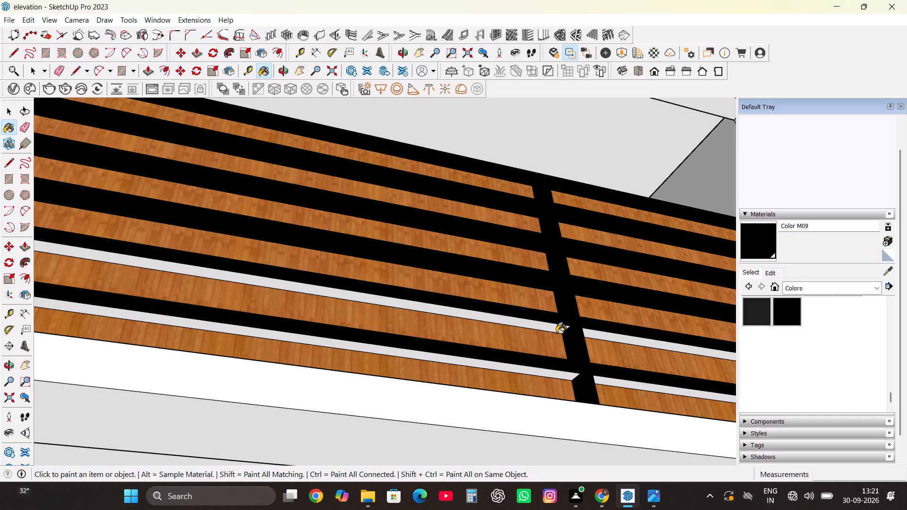
left_click(556, 326)
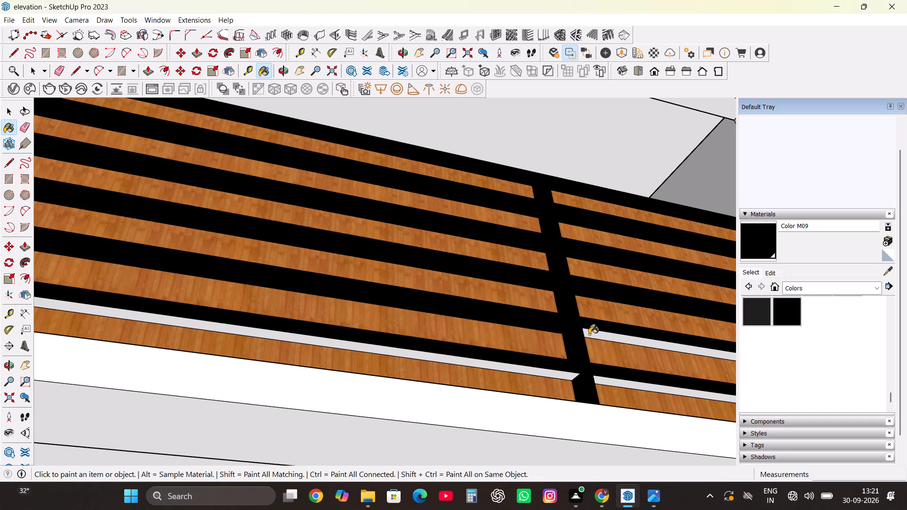
left_click(589, 334)
left_click(558, 379)
left_click(564, 375)
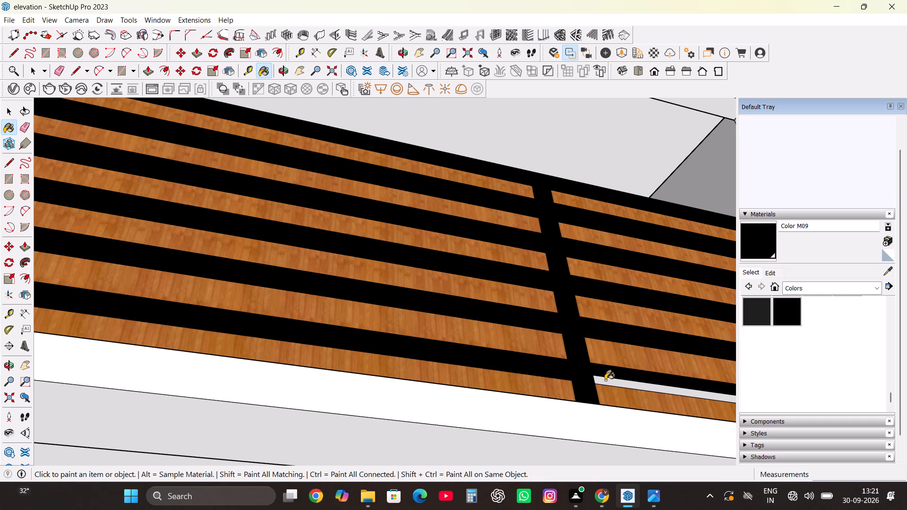
left_click(605, 380)
middle_click_drag(590, 307, 499, 373)
scroll(474, 355, "down", 12)
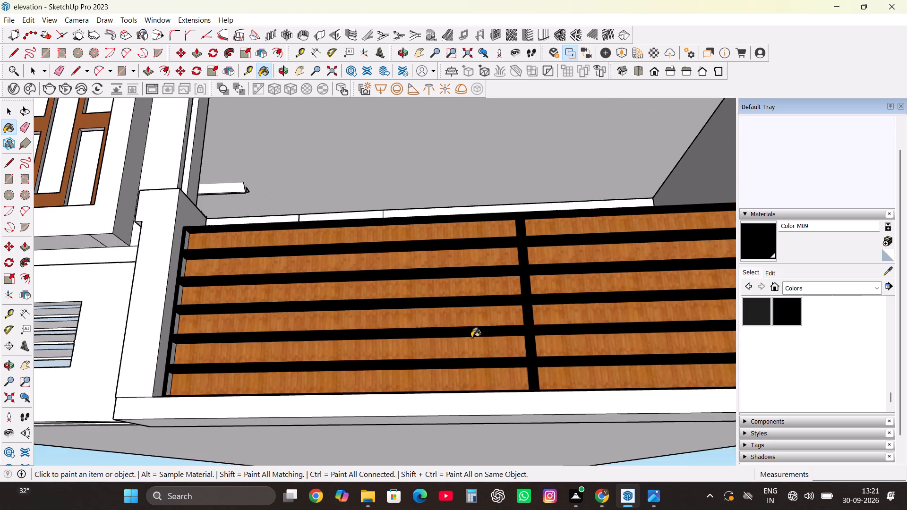
scroll(471, 338, "down", 3)
middle_click_drag(507, 369, 507, 458)
scroll(460, 380, "down", 8)
middle_click_drag(468, 363, 498, 395)
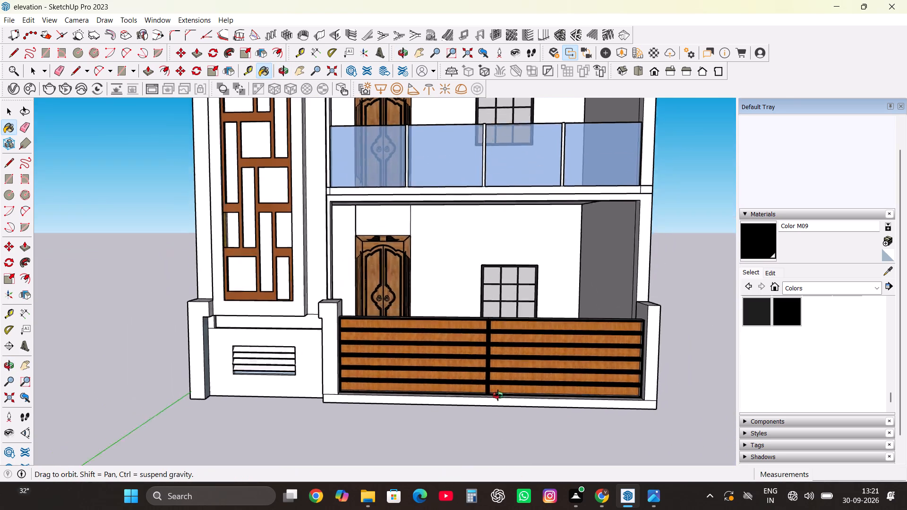
middle_click_drag(498, 395, 523, 406)
key("space")
double_click(703, 264)
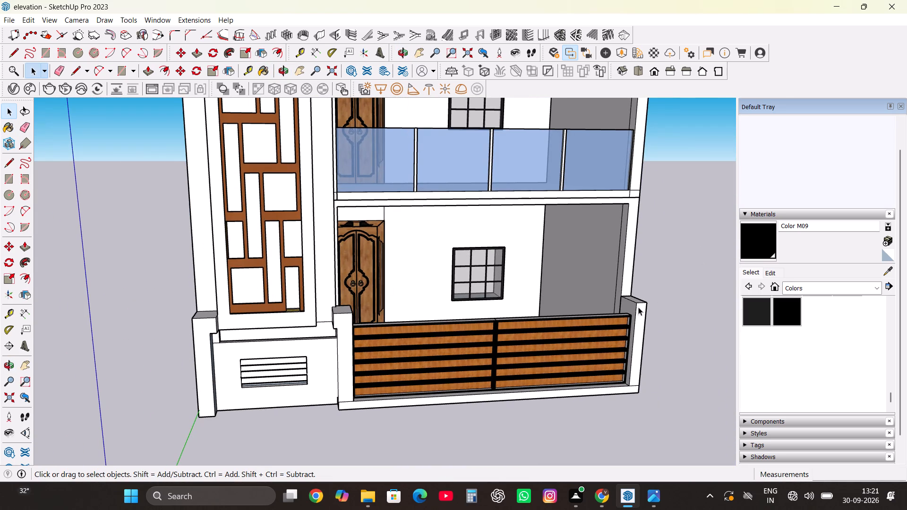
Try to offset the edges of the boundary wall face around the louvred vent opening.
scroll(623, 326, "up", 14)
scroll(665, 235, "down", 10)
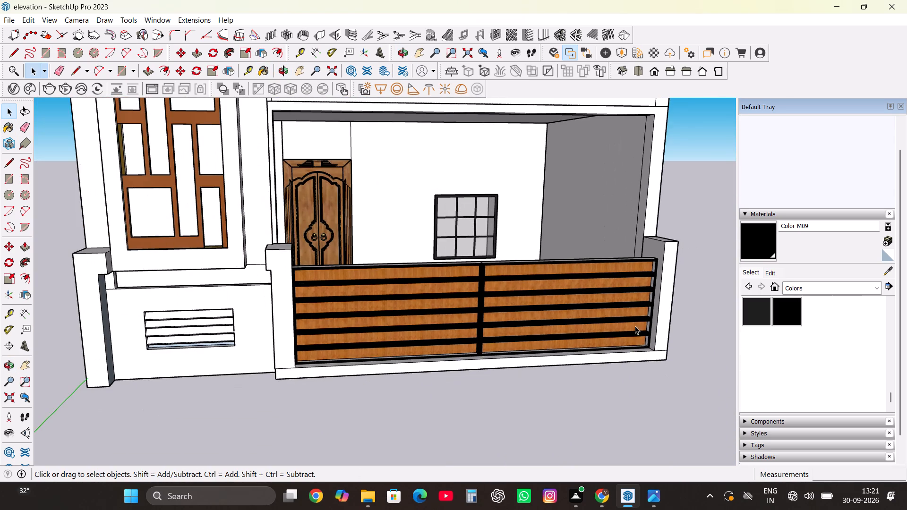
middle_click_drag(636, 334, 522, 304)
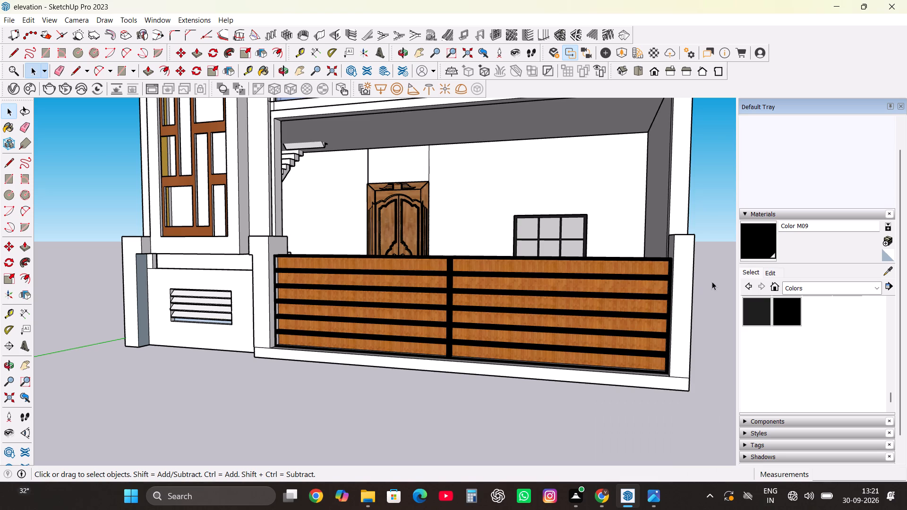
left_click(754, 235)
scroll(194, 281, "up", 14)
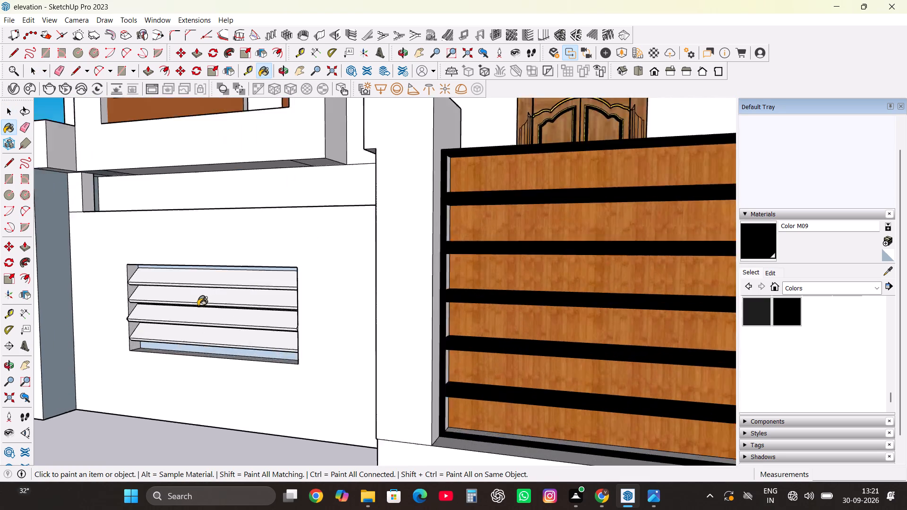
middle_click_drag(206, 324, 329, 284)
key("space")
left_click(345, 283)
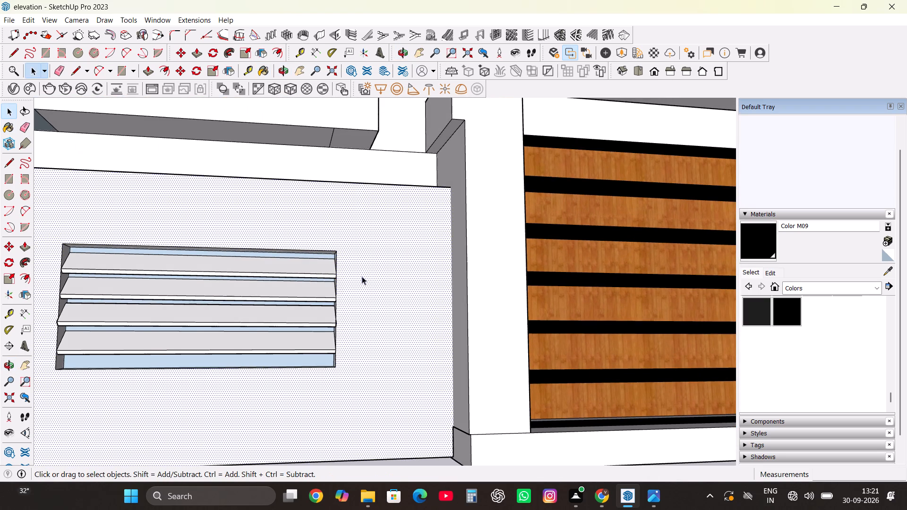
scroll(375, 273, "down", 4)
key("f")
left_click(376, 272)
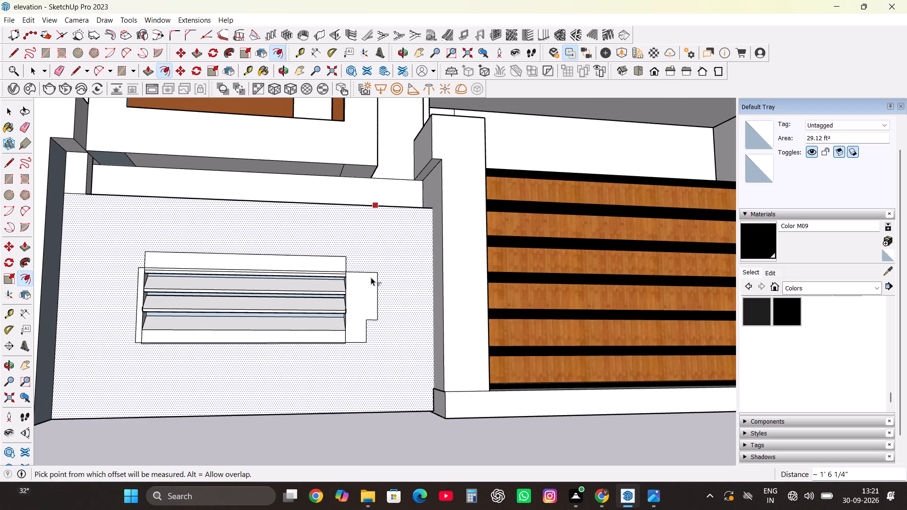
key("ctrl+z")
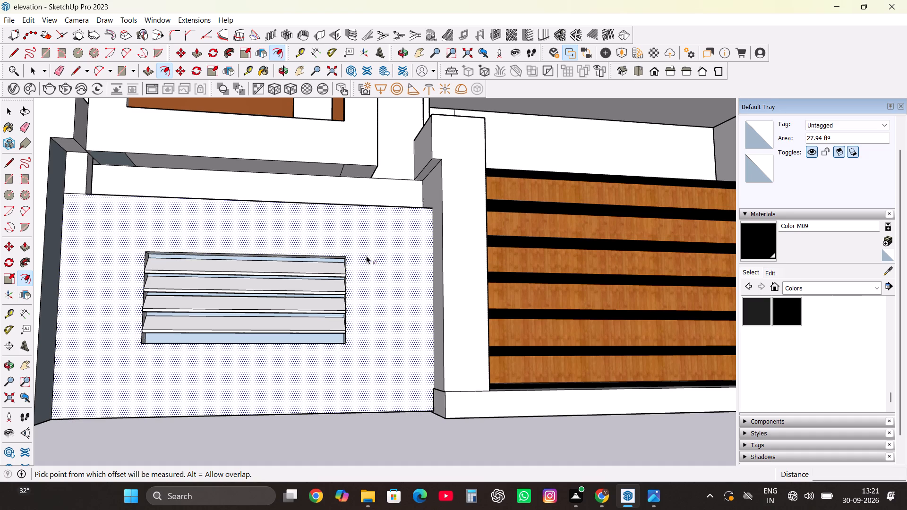
Draw a rectangle about 4' 10 7/8" by 2' 4 1/16" on the boundary wall around the louvred vent.
scroll(359, 245, "down", 4)
middle_click_drag(347, 285, 435, 324)
key("space")
key("r")
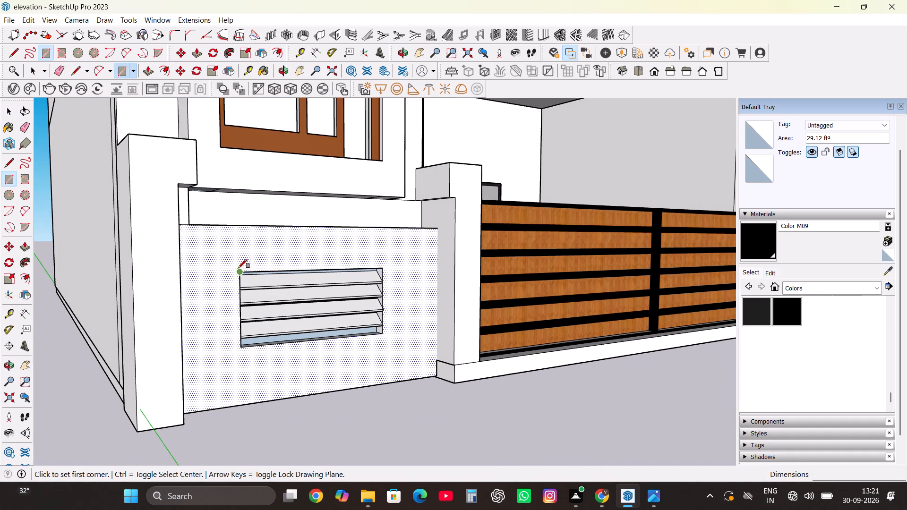
left_click(228, 265)
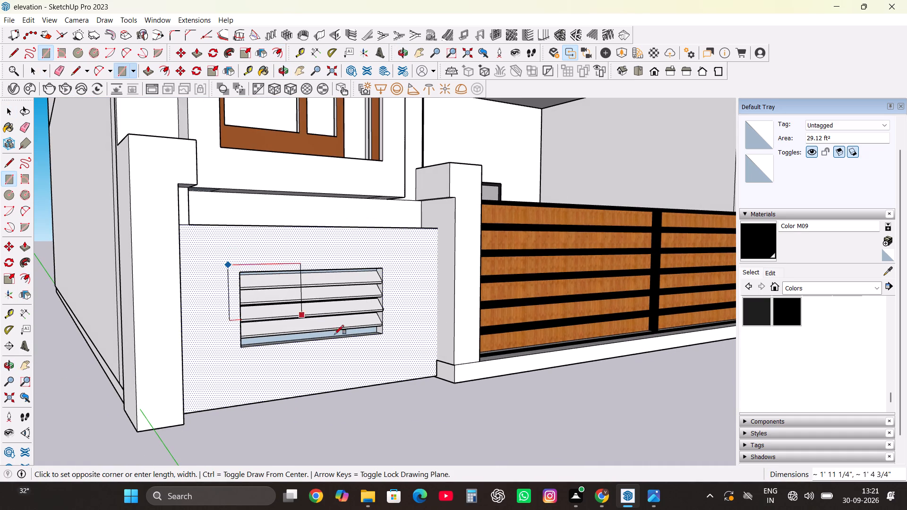
left_click(394, 341)
Paint the rectangular border face around the louvred vent with Color M09.
scroll(367, 324, "up", 3)
key("space")
left_click(391, 308)
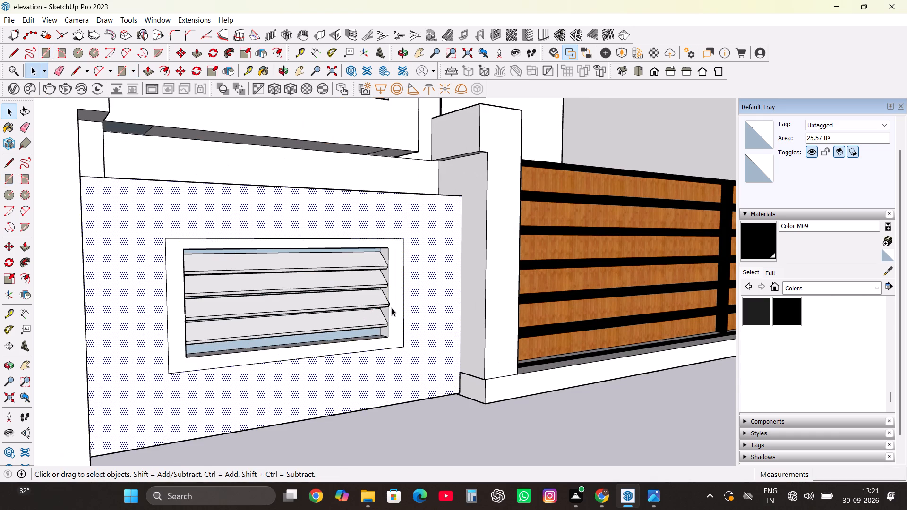
scroll(320, 343, "down", 6)
middle_click_drag(354, 312, 290, 319)
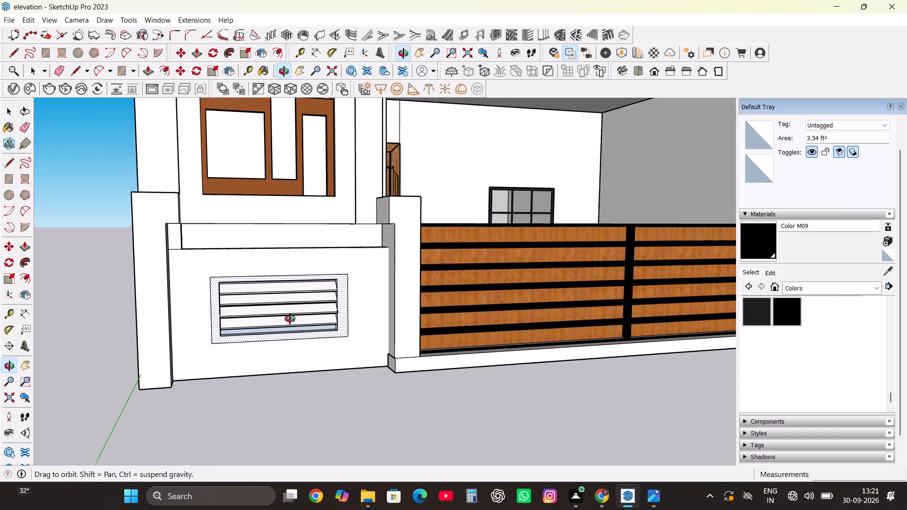
middle_click_drag(290, 319, 290, 319)
left_click(767, 239)
left_click(343, 291)
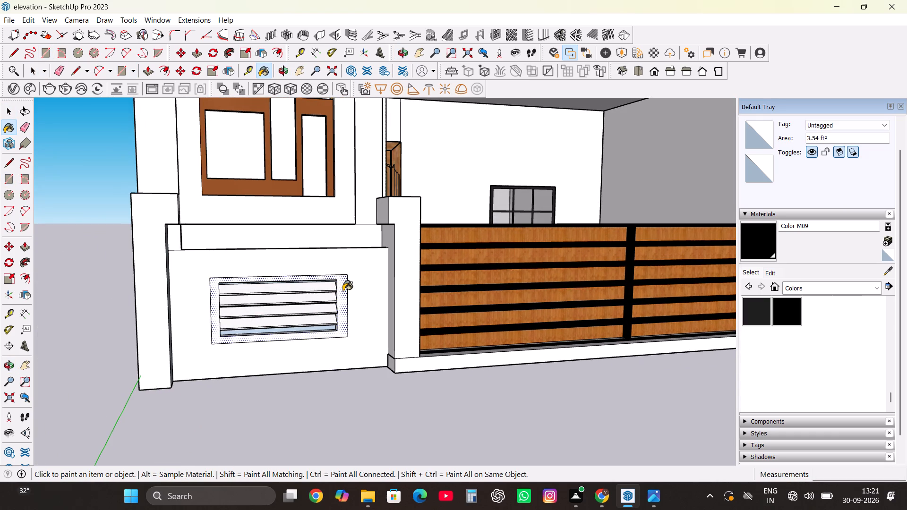
Paint the inner top face and the right inner side faces of the vent opening with Color M09.
scroll(339, 291, "up", 15)
middle_click_drag(330, 300, 399, 252)
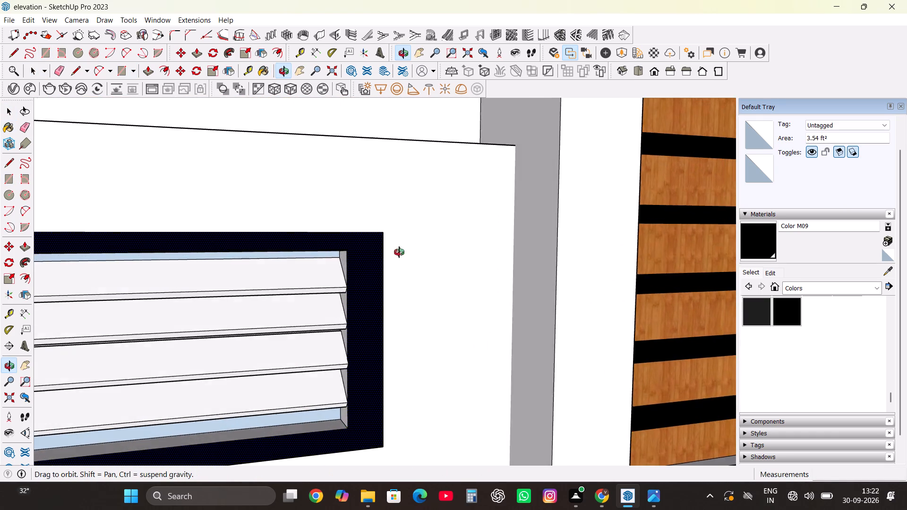
middle_click_drag(399, 252, 447, 231)
left_click(366, 253)
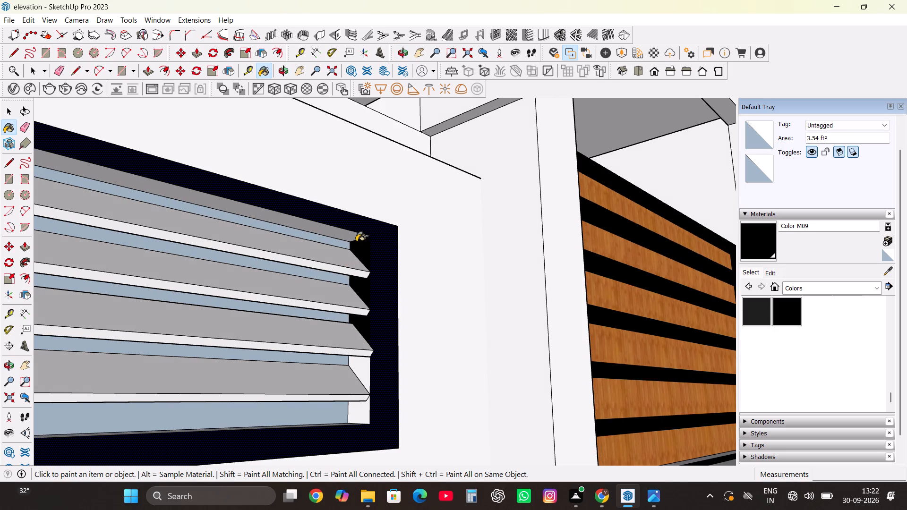
left_click(356, 239)
scroll(370, 296, "down", 5)
scroll(371, 366, "up", 3)
left_click(365, 350)
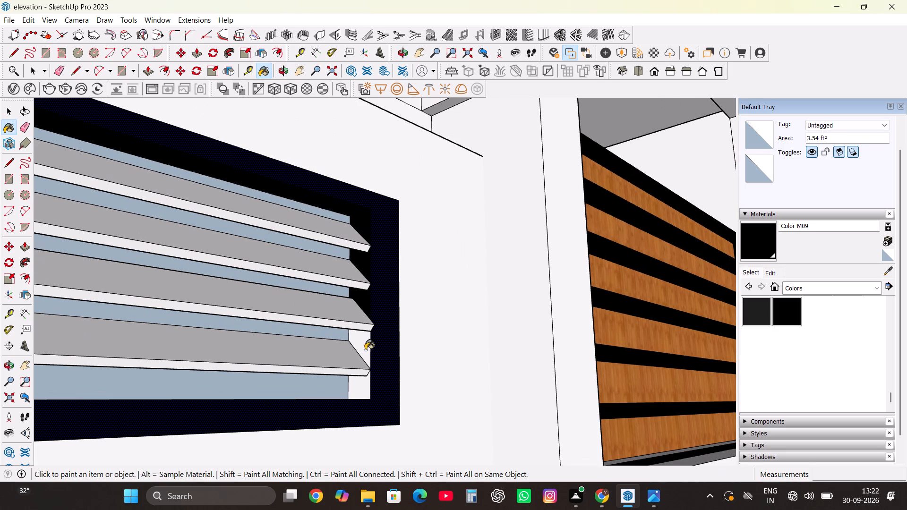
middle_click_drag(386, 330, 316, 449)
left_click(340, 412)
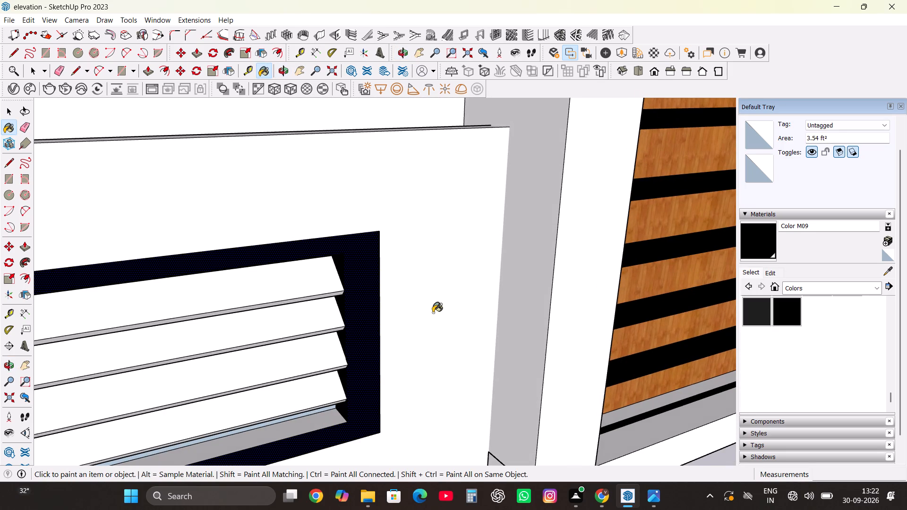
Paint the left inner side faces of the vent opening, between the louvre slats, with Color M09.
scroll(433, 313, "down", 16)
middle_click_drag(413, 353, 180, 336)
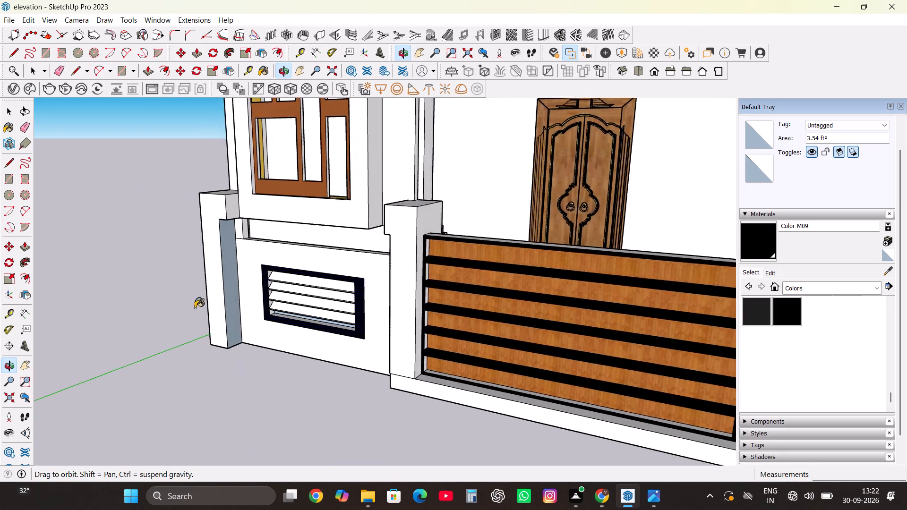
scroll(256, 278, "up", 12)
left_click(281, 261)
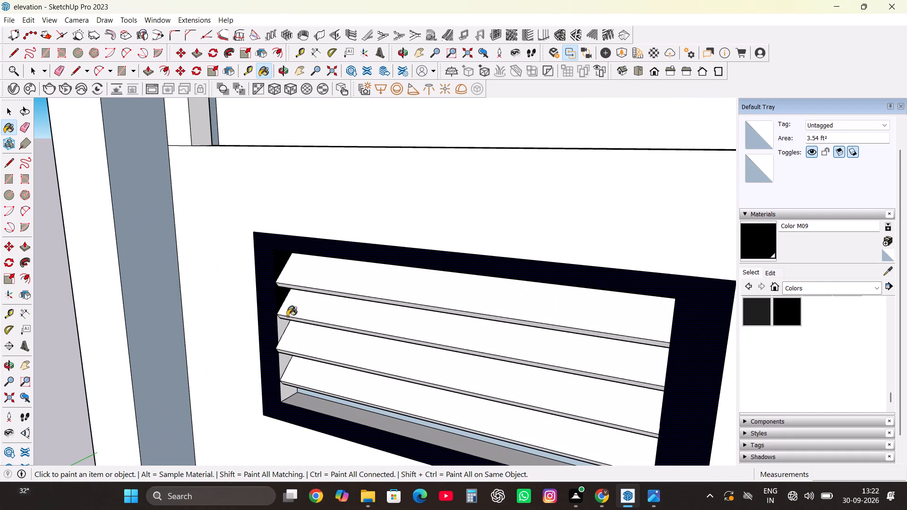
left_click(283, 329)
left_click(281, 368)
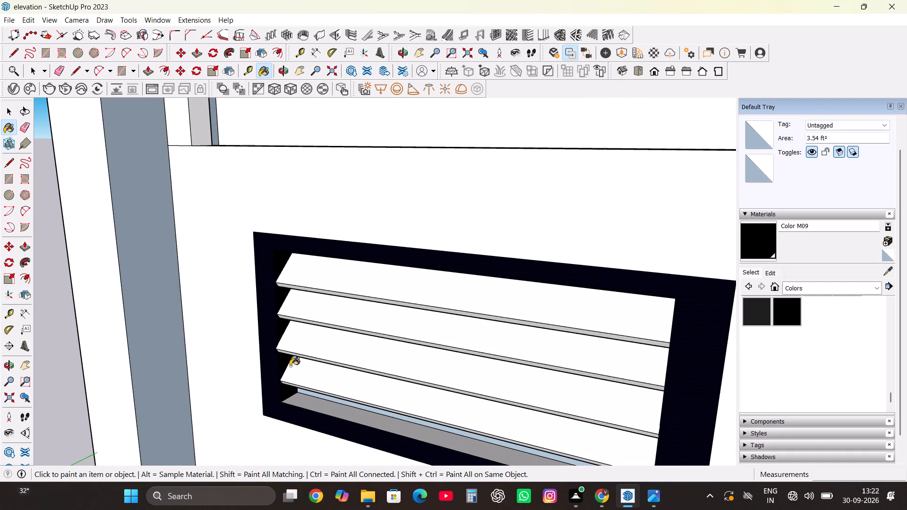
Paint the underside faces and front edges of the vent's four louvre slats with Color M09.
middle_click_drag(325, 357, 528, 286)
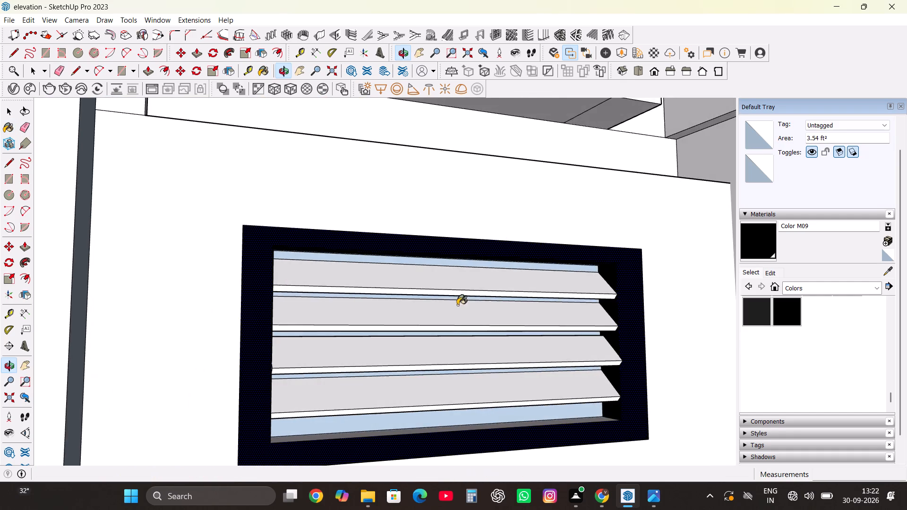
scroll(431, 316, "down", 7)
scroll(422, 299, "up", 3)
left_click(422, 299)
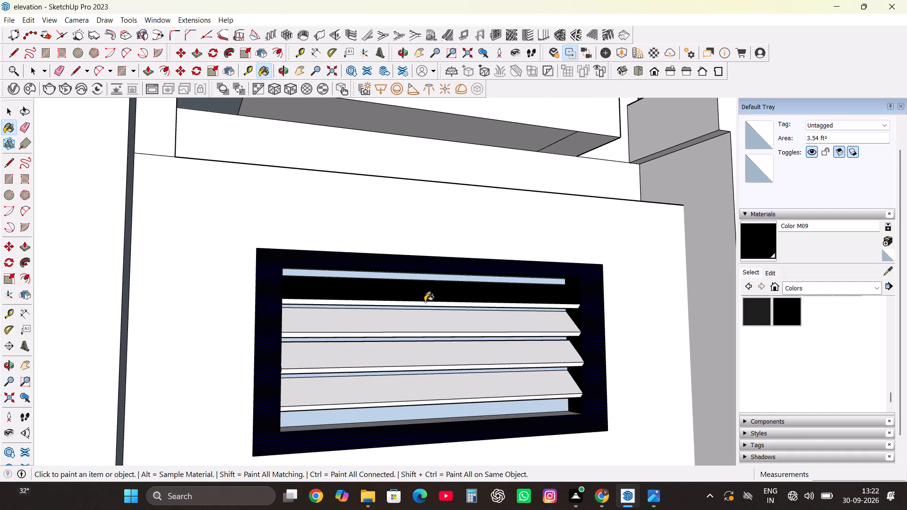
left_click(425, 305)
left_click(423, 327)
left_click(420, 335)
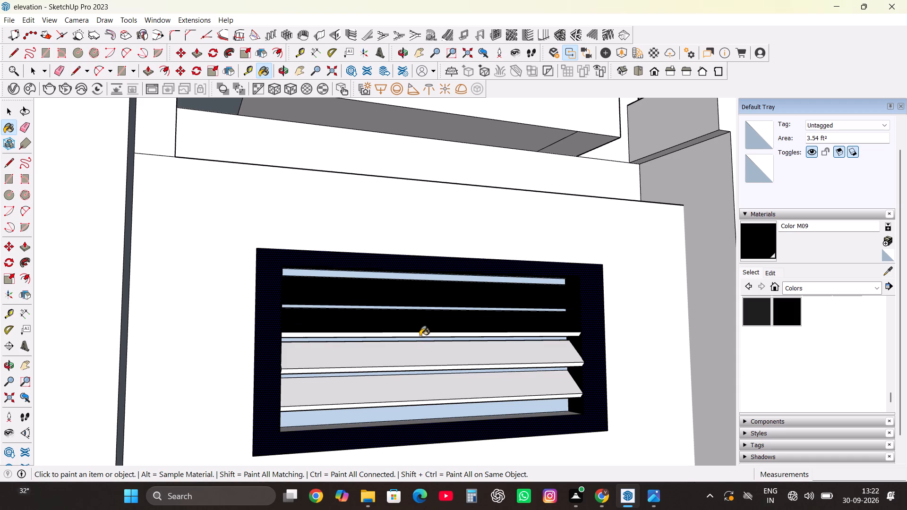
left_click(422, 352)
left_click(418, 369)
left_click(416, 389)
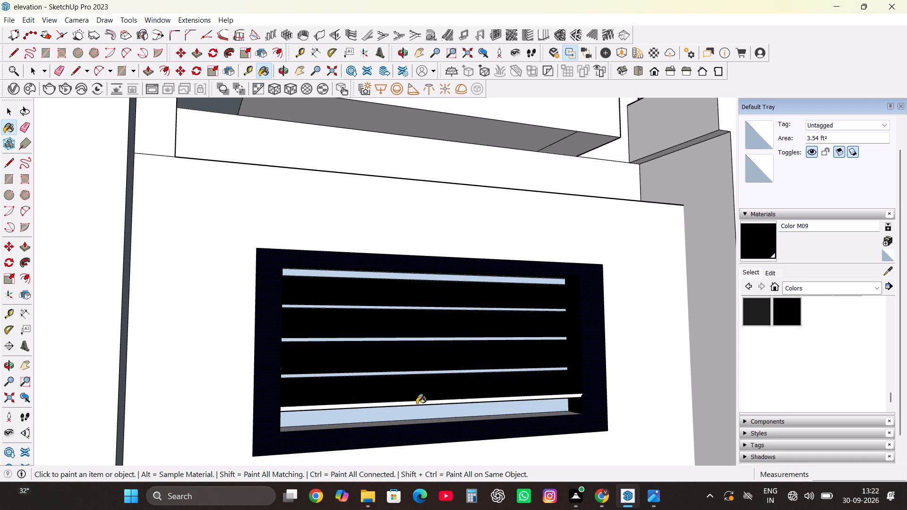
left_click(415, 402)
middle_click_drag(424, 391, 370, 419)
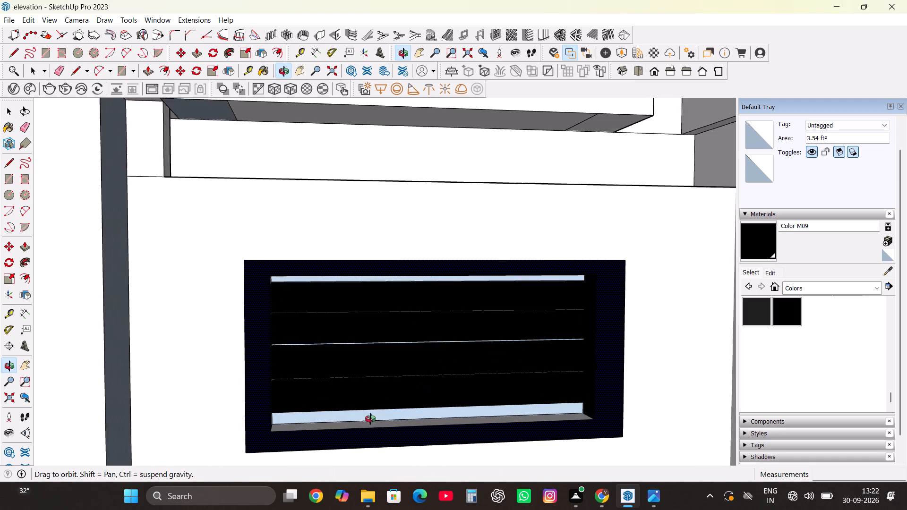
Examine the black-painted vent, the full front elevation and the first-floor balcony railing from several distances.
middle_click_drag(370, 419, 359, 418)
scroll(341, 394, "down", 13)
middle_click_drag(385, 377, 313, 313)
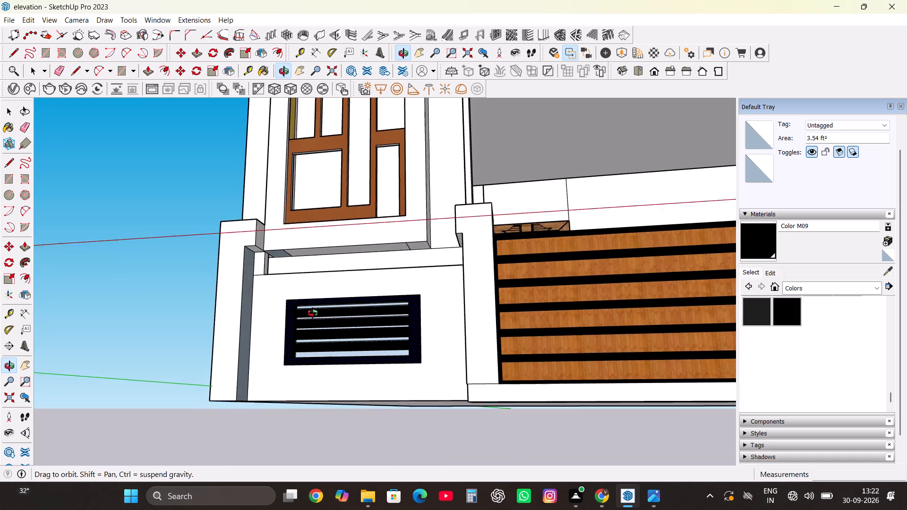
middle_click_drag(313, 313, 342, 433)
scroll(402, 348, "down", 6)
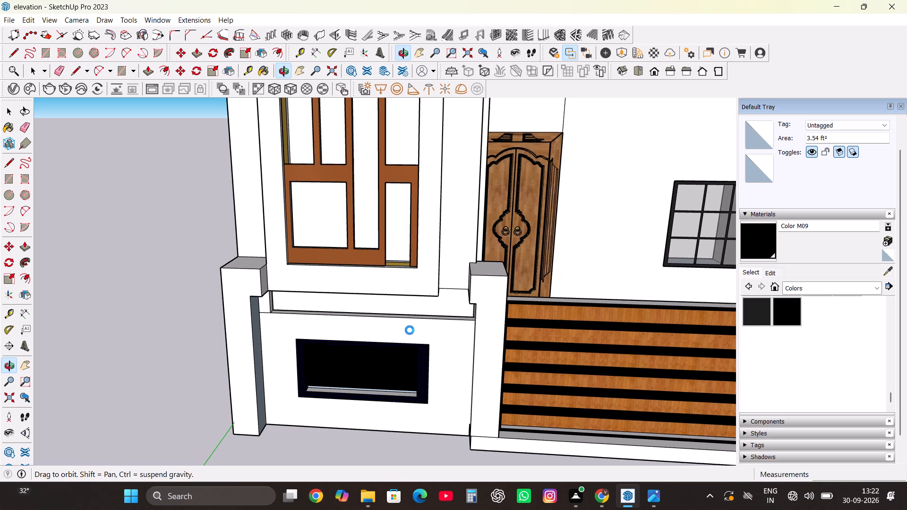
scroll(410, 330, "down", 16)
middle_click_drag(455, 400, 472, 311)
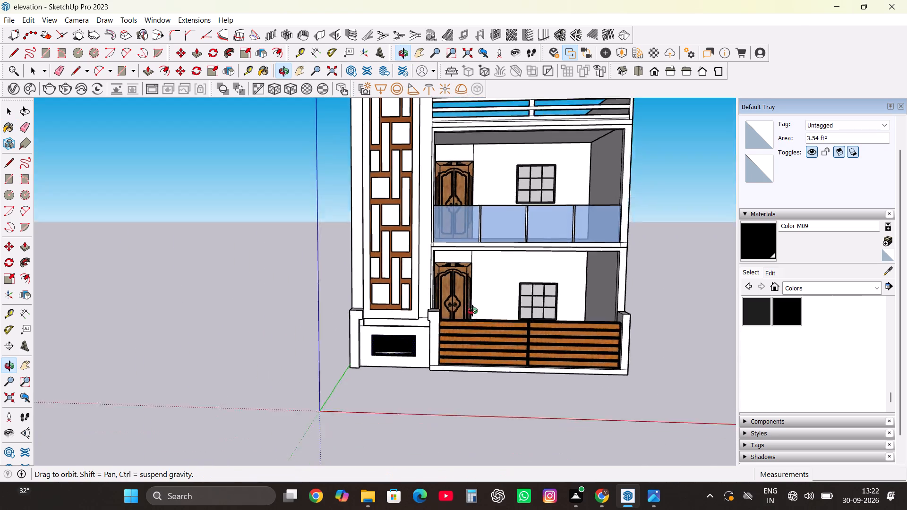
middle_click_drag(472, 311, 474, 291)
scroll(489, 300, "up", 5)
scroll(424, 409, "down", 10)
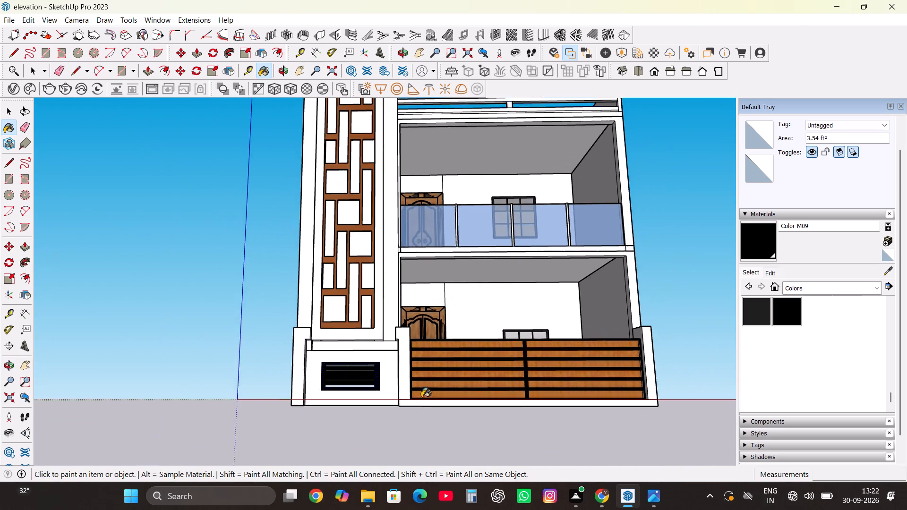
scroll(421, 398, "down", 6)
key("space")
double_click(632, 231)
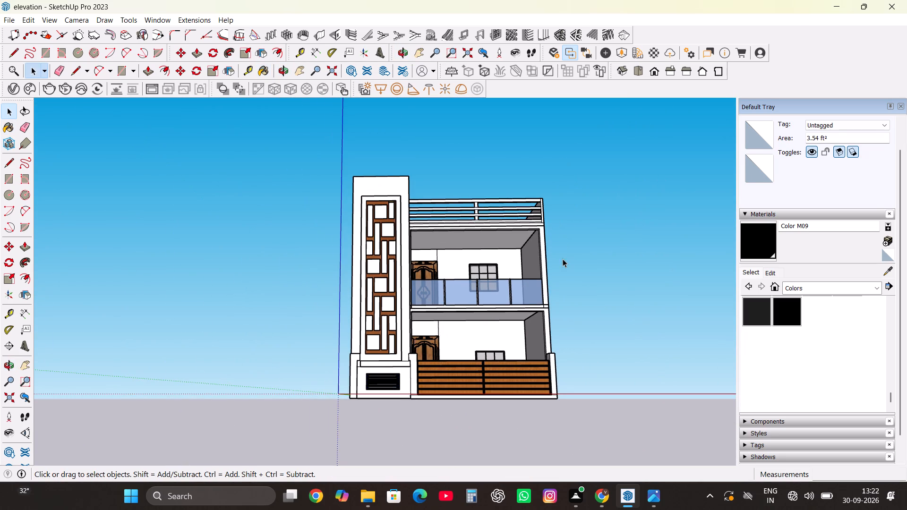
scroll(561, 259, "up", 4)
scroll(398, 324, "up", 10)
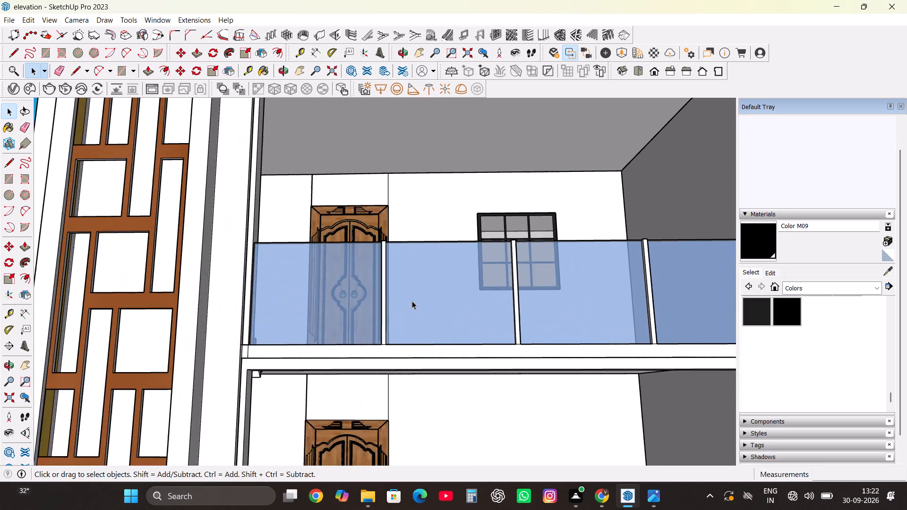
scroll(412, 297, "up", 3)
scroll(461, 190, "down", 9)
scroll(447, 301, "down", 5)
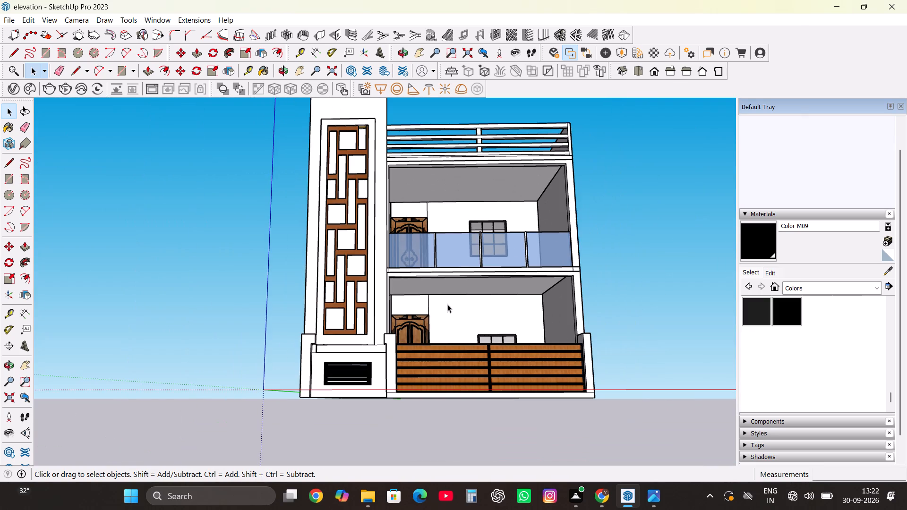
scroll(468, 127, "up", 4)
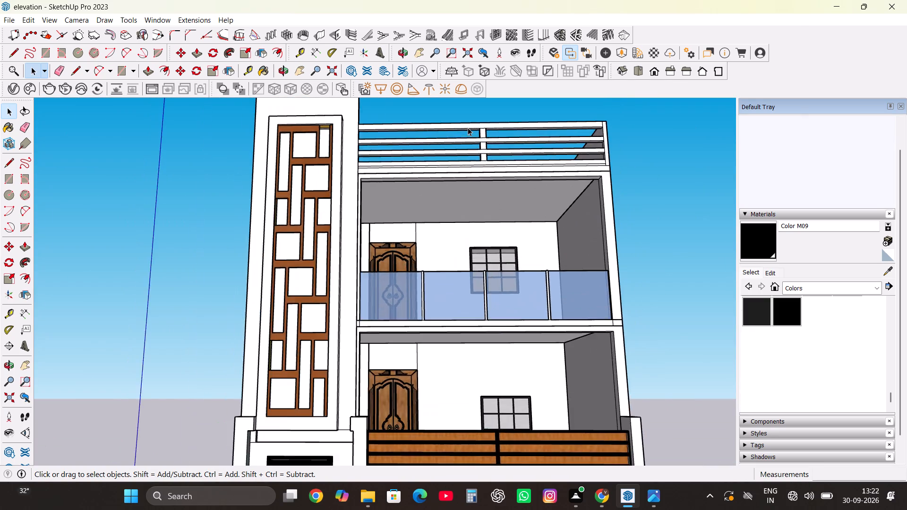
scroll(468, 127, "up", 10)
scroll(484, 190, "down", 3)
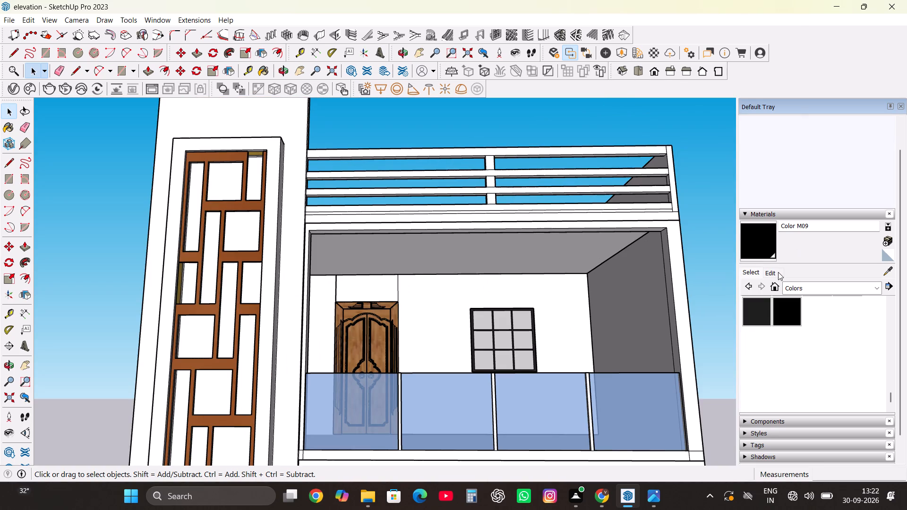
Browse the Colors, Colors-Named and Roofing material collections for a dark finish for the balcony railing.
scroll(768, 304, "up", 6)
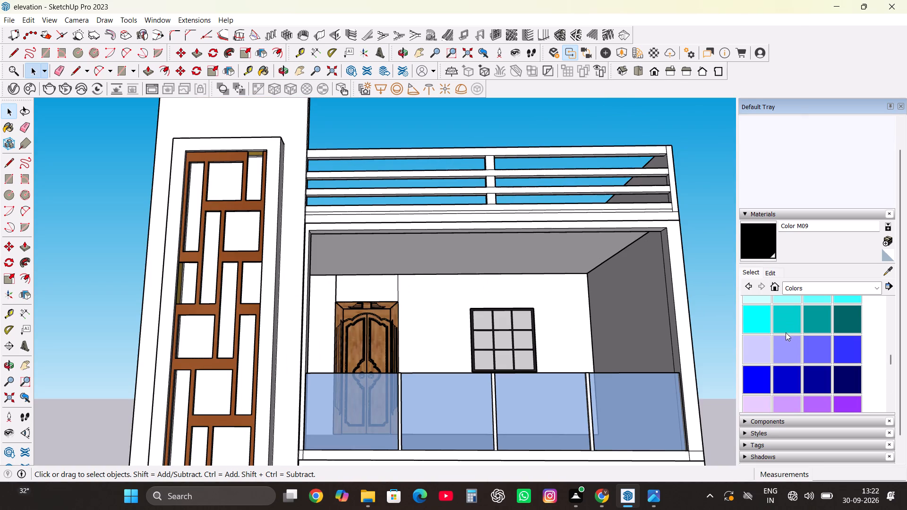
scroll(785, 333, "up", 6)
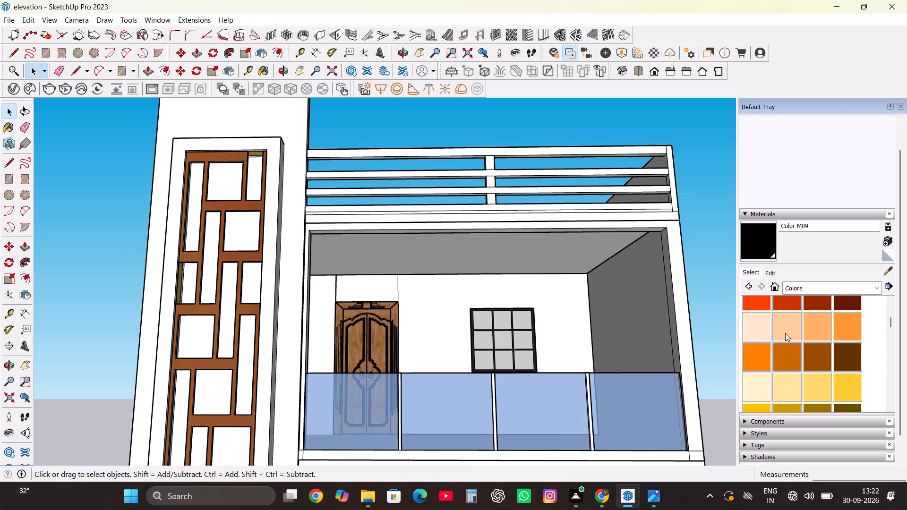
scroll(785, 333, "up", 4)
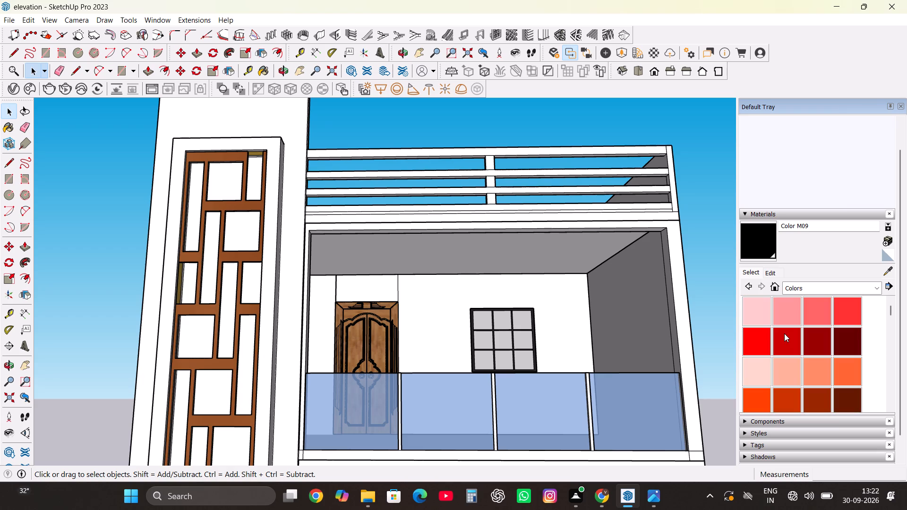
scroll(784, 333, "up", 2)
left_click(799, 285)
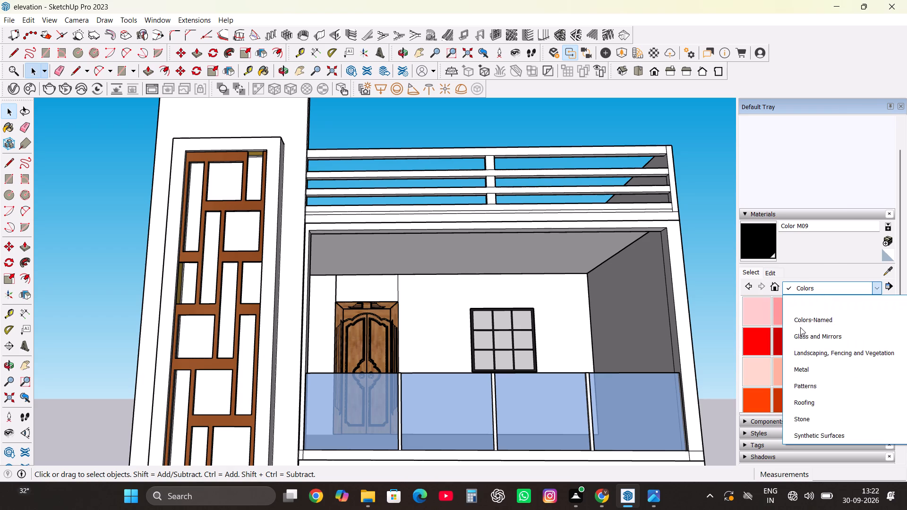
left_click(801, 320)
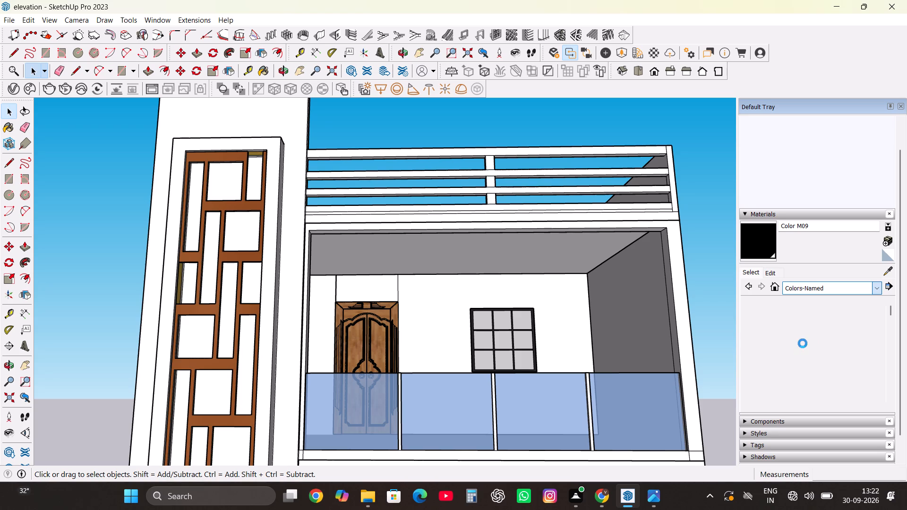
scroll(804, 332, "down", 2)
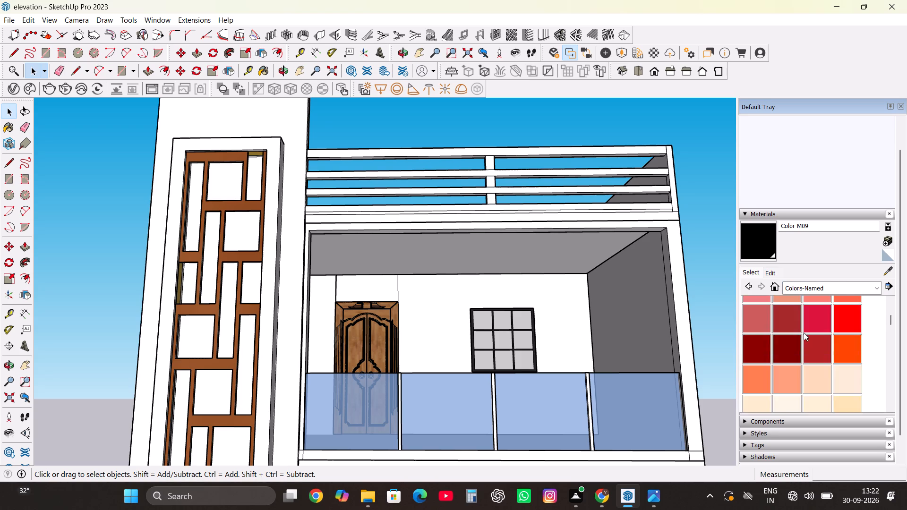
scroll(803, 334, "down", 7)
scroll(801, 357, "up", 2)
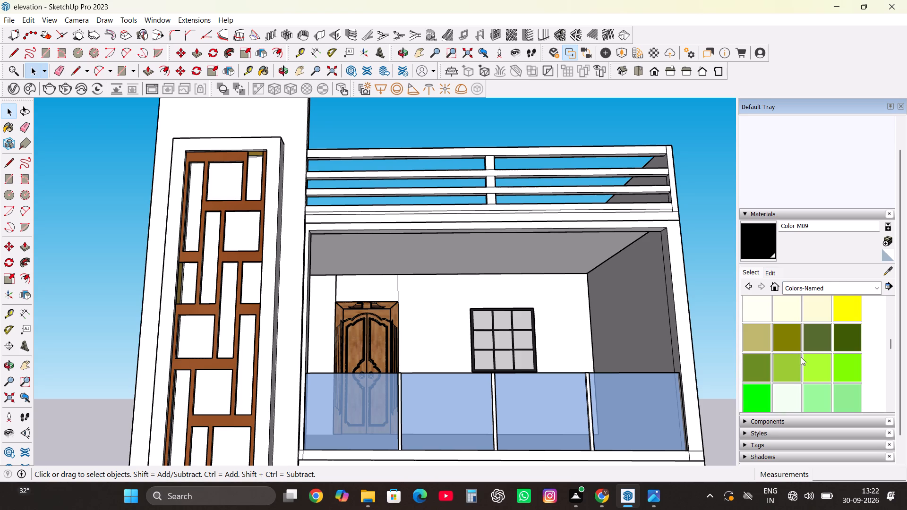
scroll(801, 357, "down", 9)
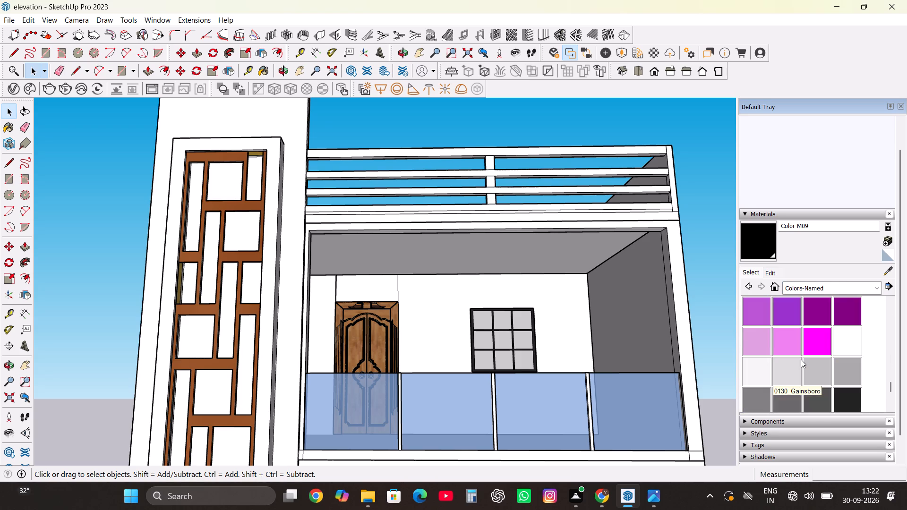
scroll(801, 359, "down", 1)
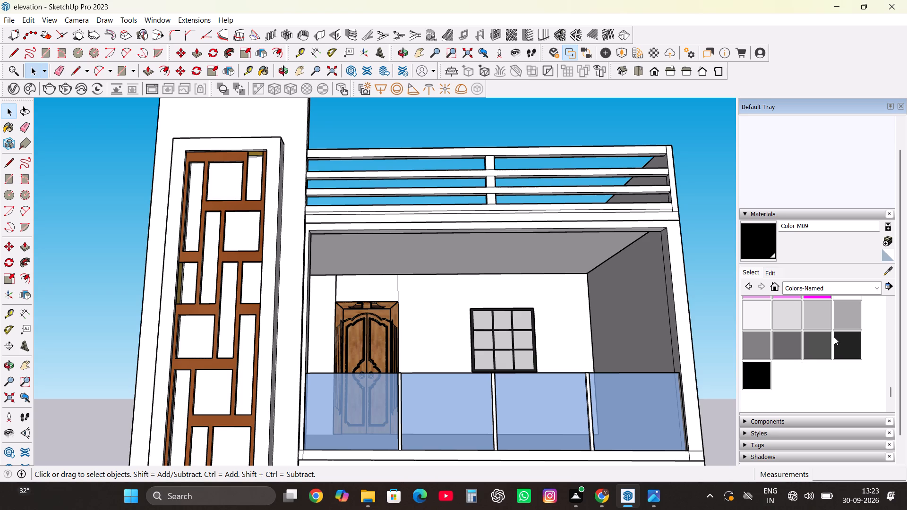
scroll(830, 348, "up", 1)
scroll(827, 350, "down", 6)
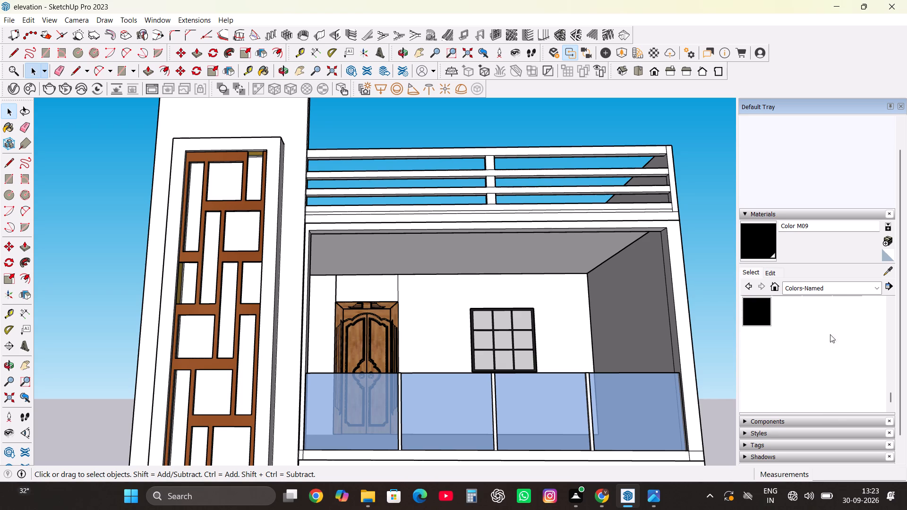
left_click(820, 292)
scroll(820, 375, "down", 4)
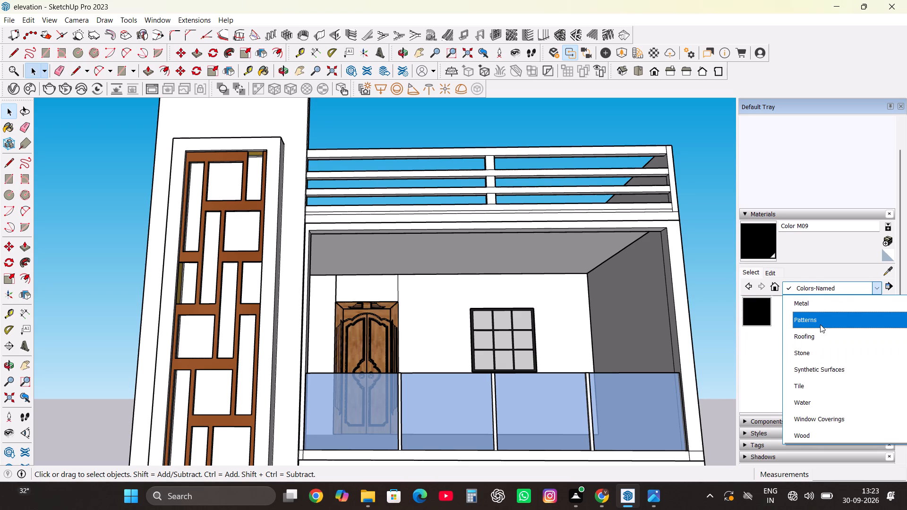
left_click(819, 336)
Paint the front faces of the balcony railing's three intermediate posts with Formica Laminate Dark from the Synthetic Surfaces collection.
left_click(821, 292)
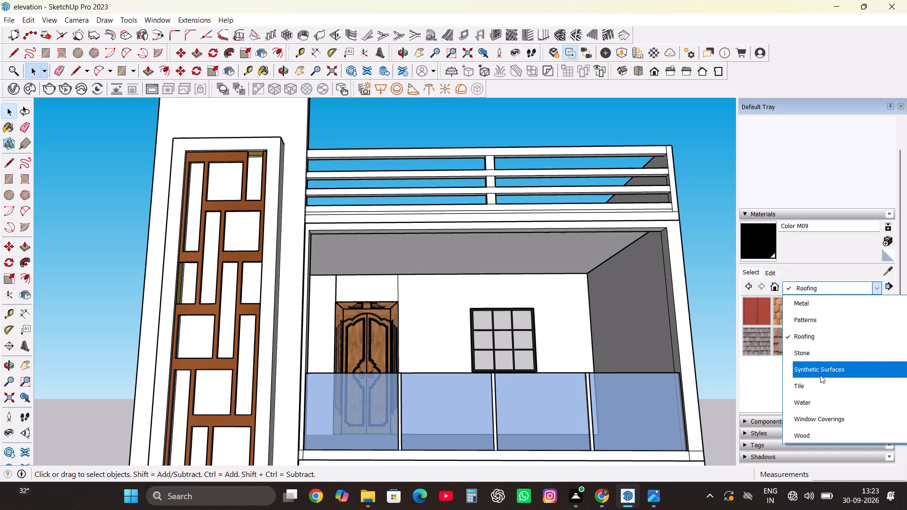
left_click(820, 374)
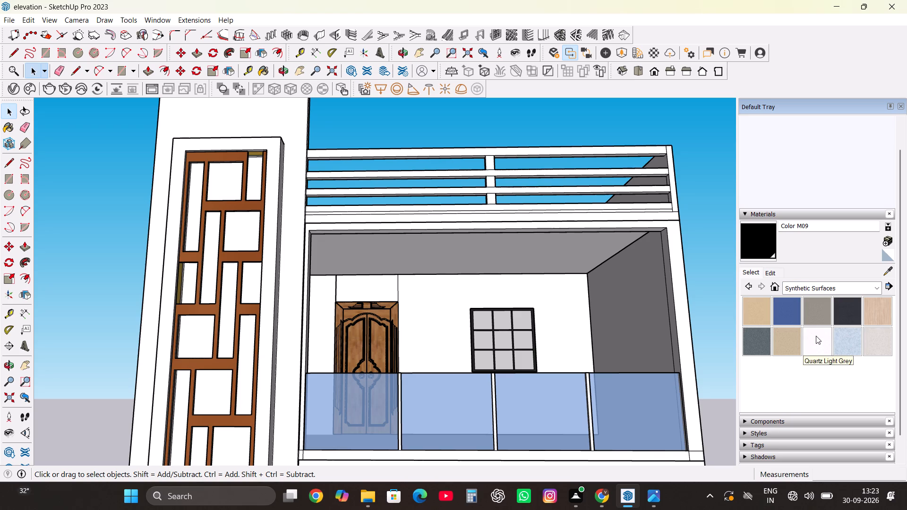
left_click(844, 312)
scroll(479, 405, "up", 3)
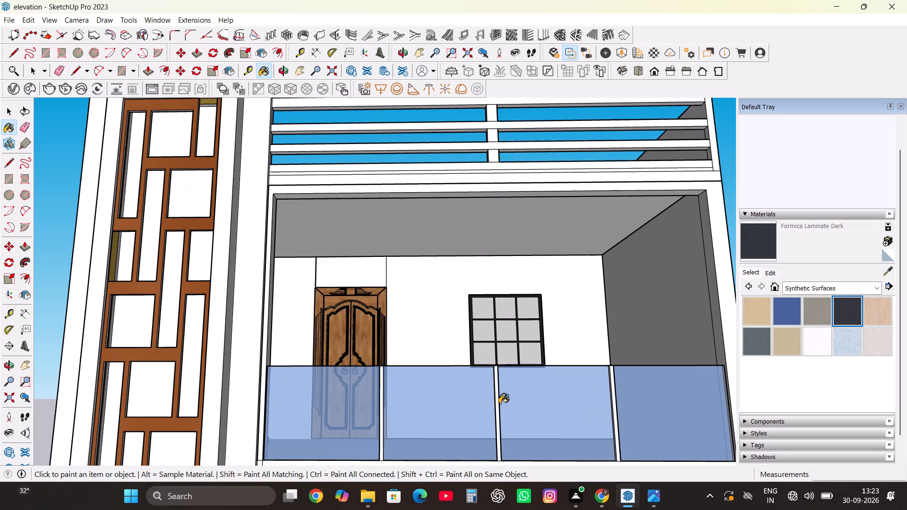
scroll(499, 404, "up", 5)
left_click(495, 402)
scroll(468, 338, "down", 4)
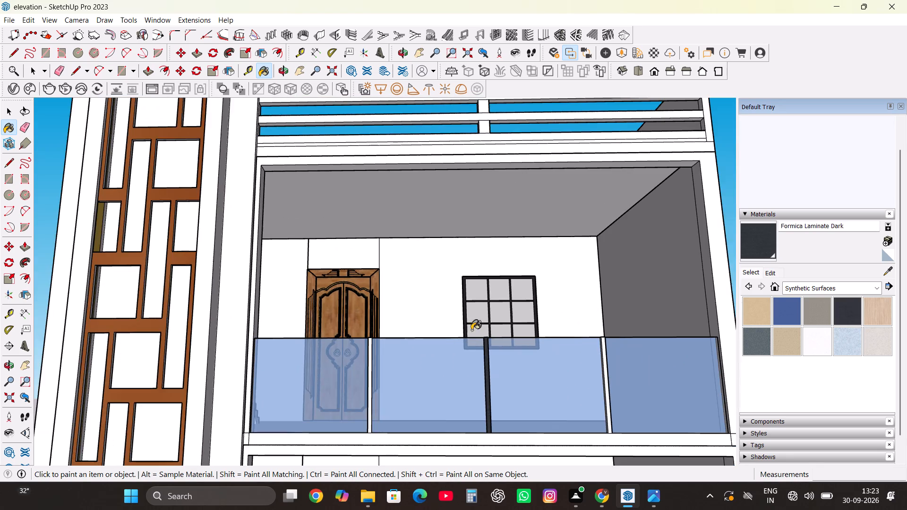
scroll(368, 414, "up", 3)
left_click(368, 405)
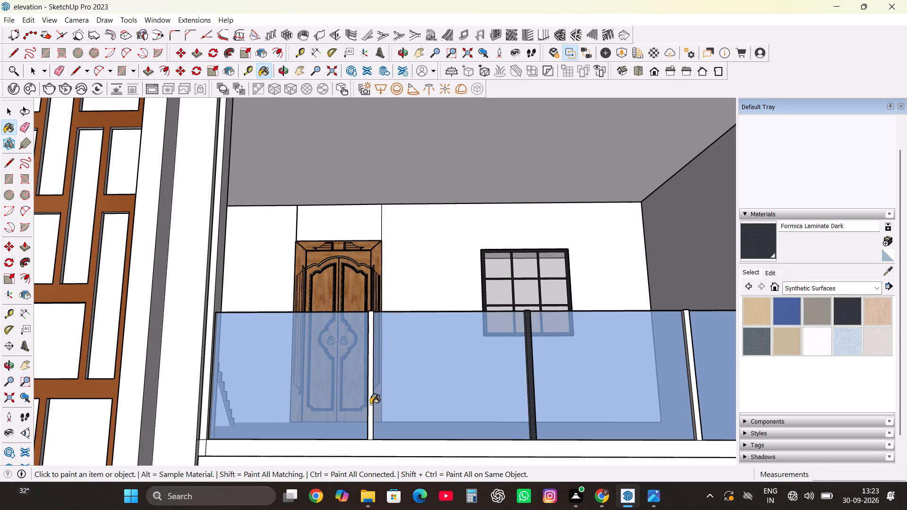
left_click(370, 404)
middle_click_drag(396, 372, 363, 509)
scroll(394, 310, "down", 4)
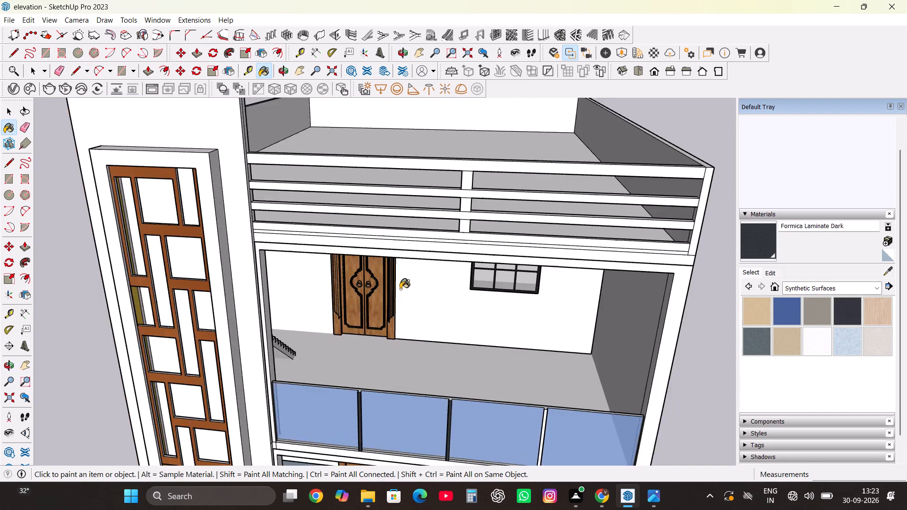
scroll(400, 289, "down", 3)
scroll(455, 363, "up", 2)
scroll(488, 393, "up", 8)
scroll(515, 366, "up", 1)
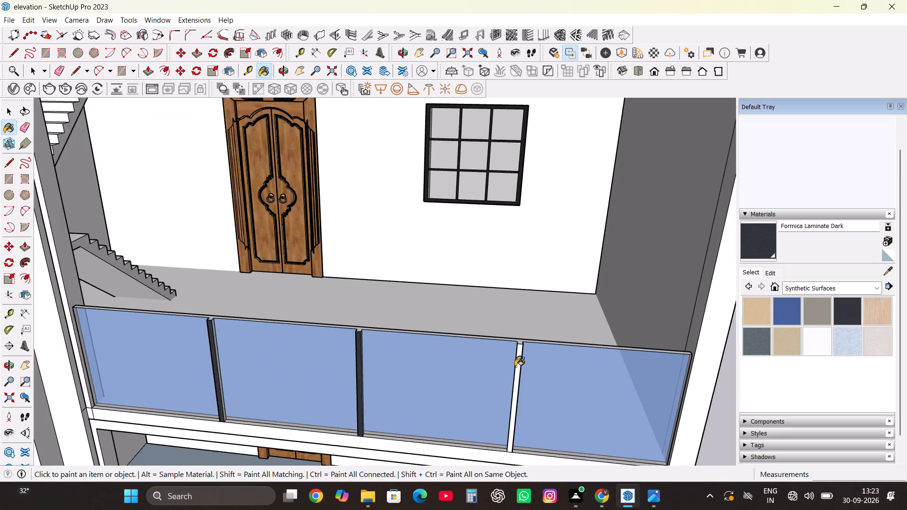
scroll(515, 366, "up", 3)
left_click(522, 350)
Paint the top rail of the balcony's glass railing with Formica Laminate Dark.
scroll(520, 334, "up", 3)
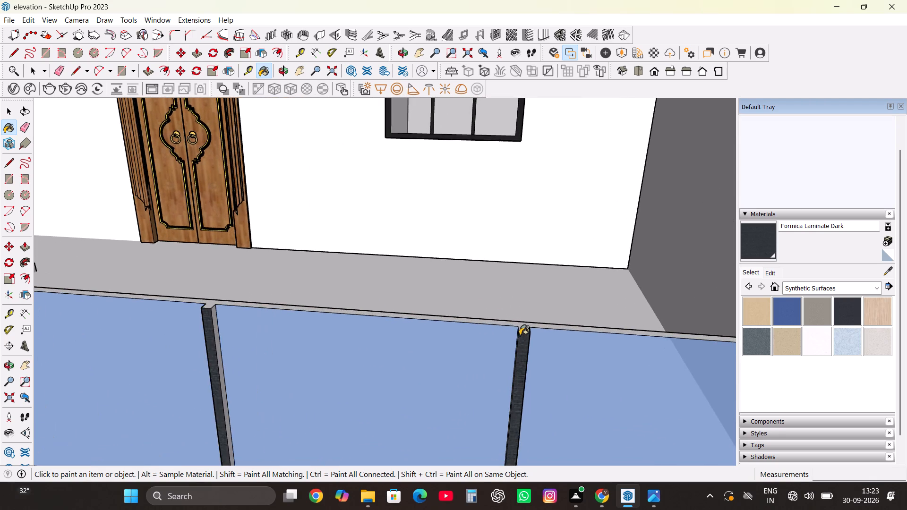
scroll(520, 335, "up", 3)
left_click(526, 328)
scroll(575, 252, "down", 6)
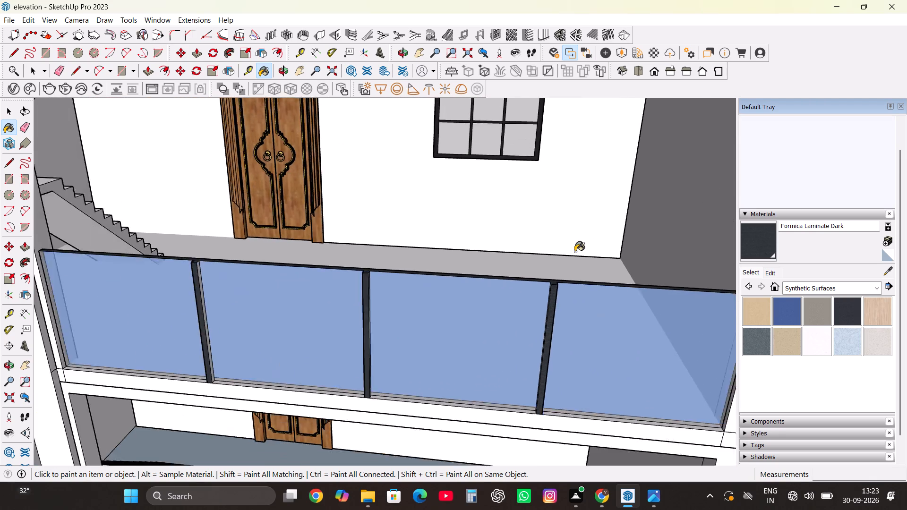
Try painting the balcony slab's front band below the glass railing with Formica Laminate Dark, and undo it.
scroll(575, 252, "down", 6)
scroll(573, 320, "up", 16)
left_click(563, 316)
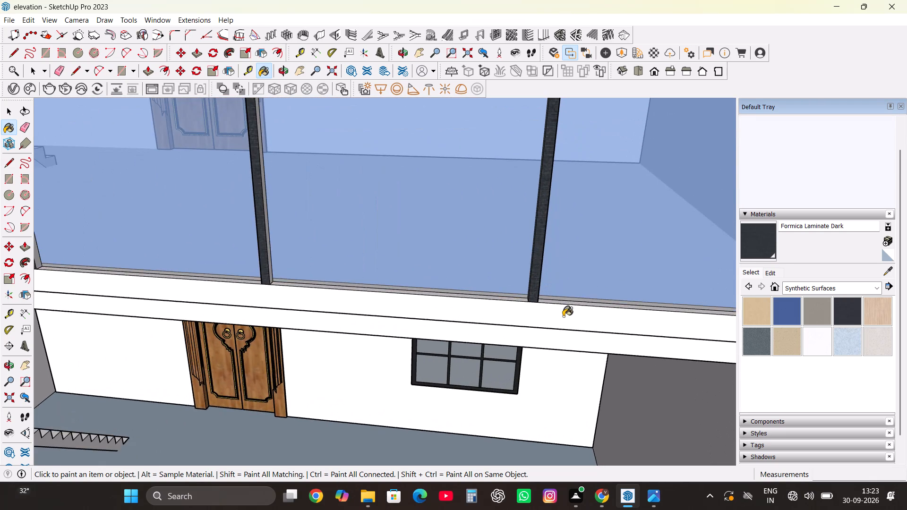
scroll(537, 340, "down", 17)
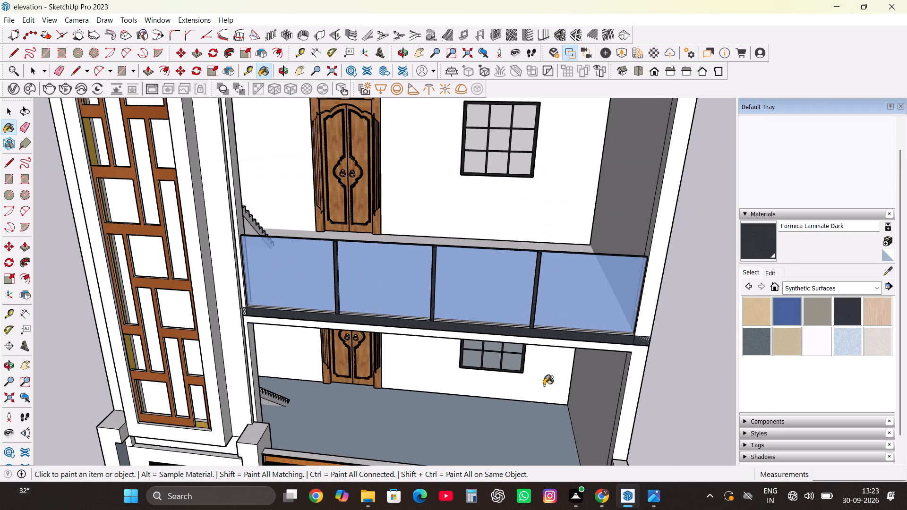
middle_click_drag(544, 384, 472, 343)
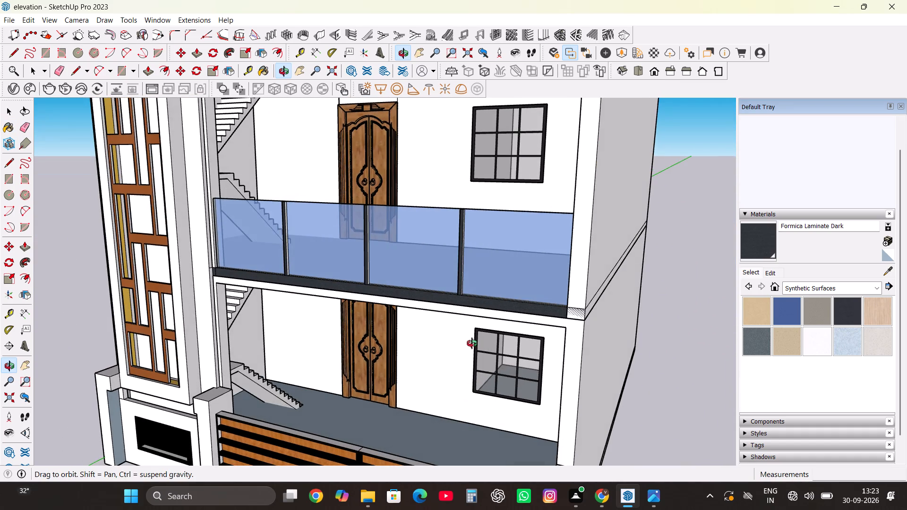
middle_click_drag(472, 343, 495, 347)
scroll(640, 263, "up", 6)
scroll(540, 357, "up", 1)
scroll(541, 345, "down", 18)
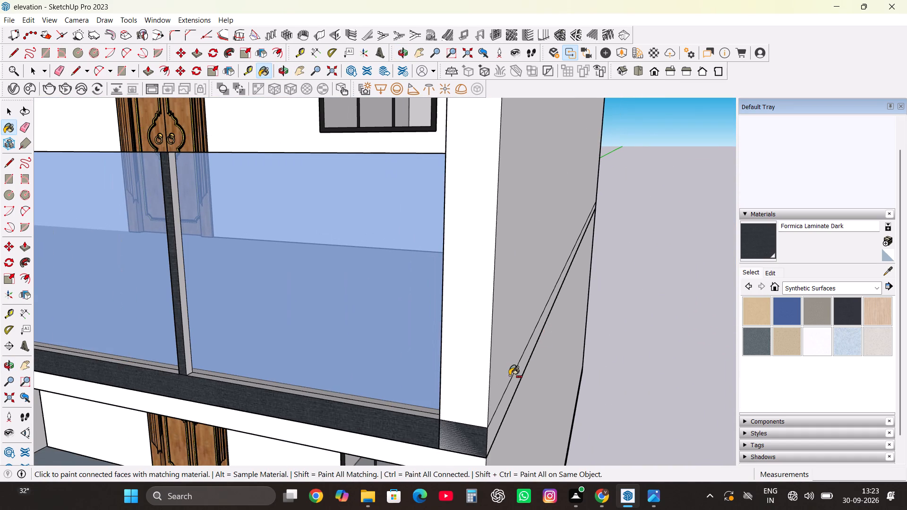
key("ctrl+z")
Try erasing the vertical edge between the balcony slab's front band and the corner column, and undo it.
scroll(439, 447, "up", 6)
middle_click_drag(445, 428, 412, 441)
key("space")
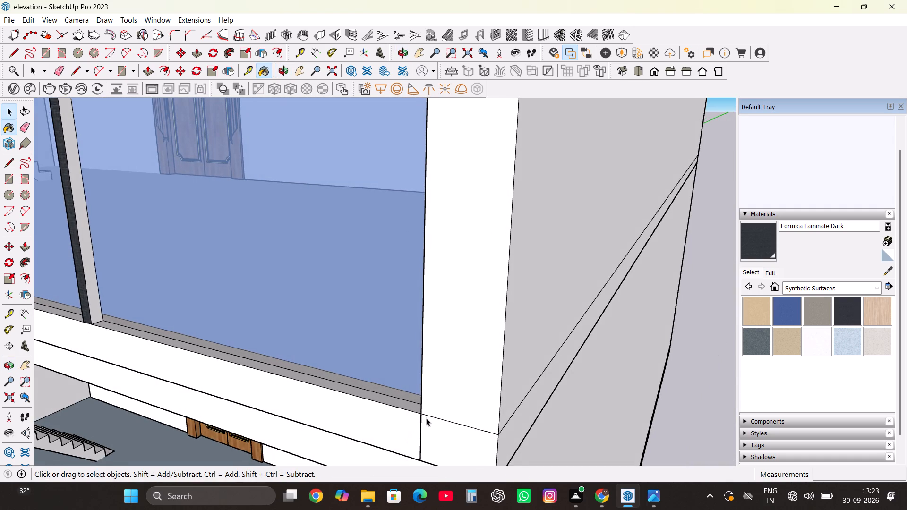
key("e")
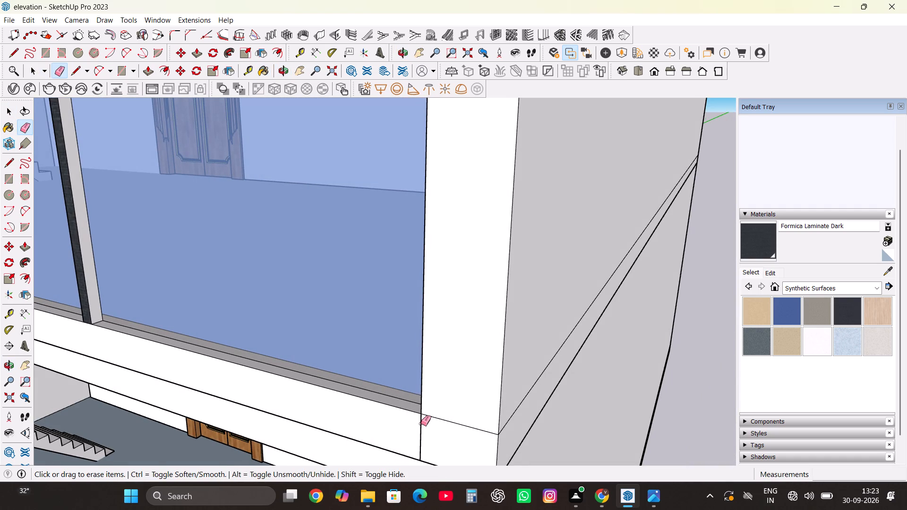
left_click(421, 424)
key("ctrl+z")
Inside the wall group, trace the two 6" vertical edges of the corner column face beside the slab band.
scroll(421, 419, "down", 3)
middle_click_drag(409, 434, 474, 434)
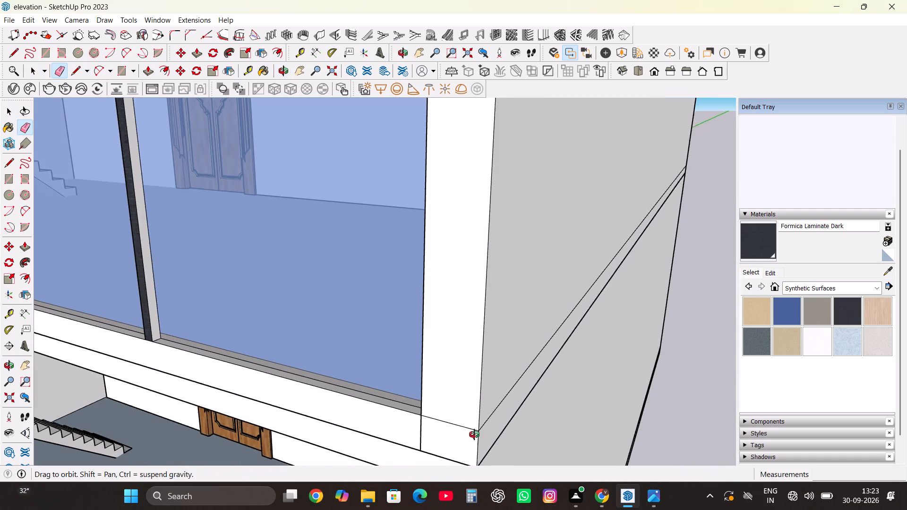
middle_click_drag(474, 434, 533, 406)
key("space")
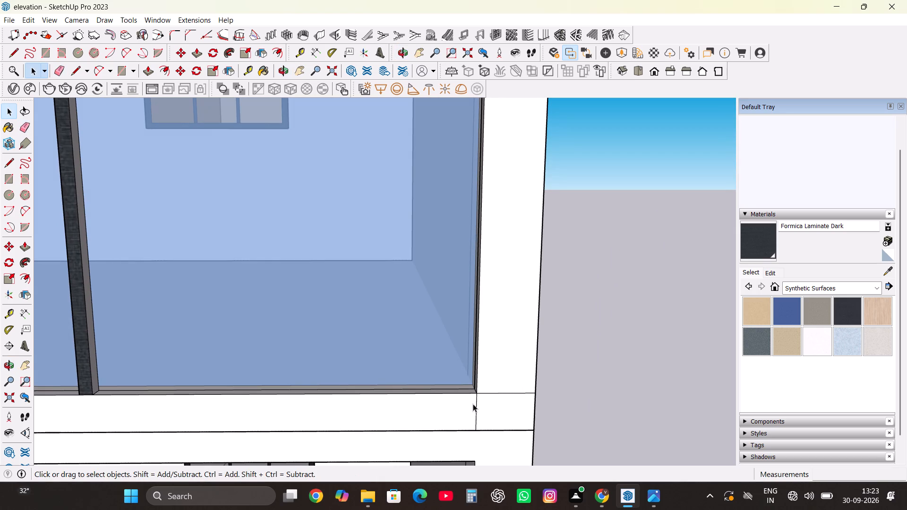
triple_click(473, 404)
scroll(473, 404, "up", 3)
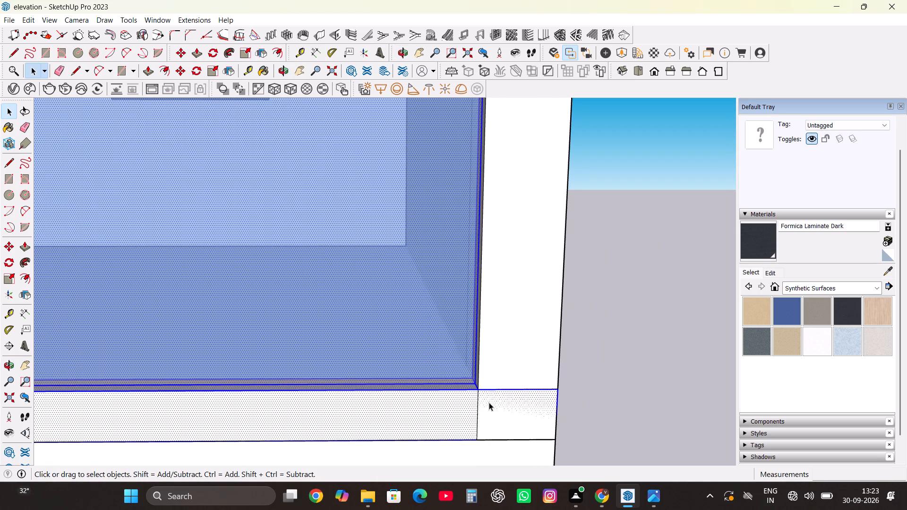
key("l")
key("space")
triple_click(527, 362)
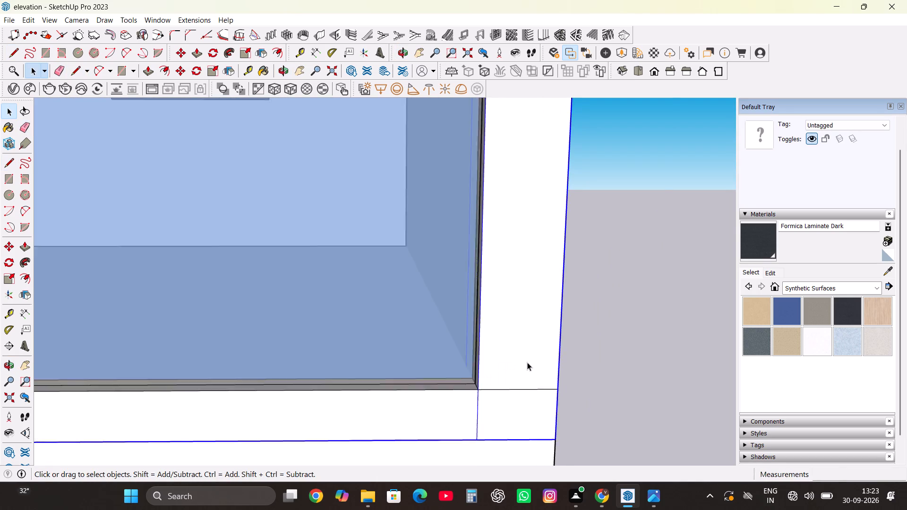
left_click(527, 362)
scroll(501, 375, "up", 1)
triple_click(501, 375)
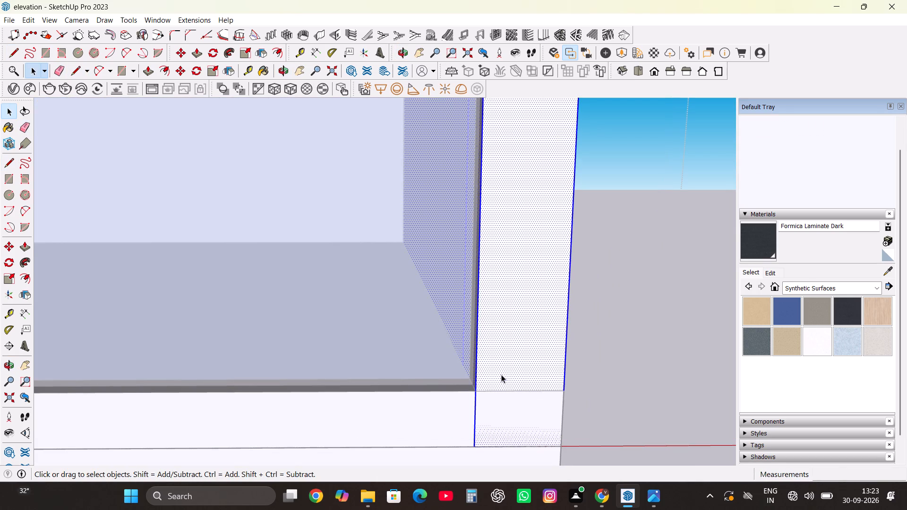
key("l")
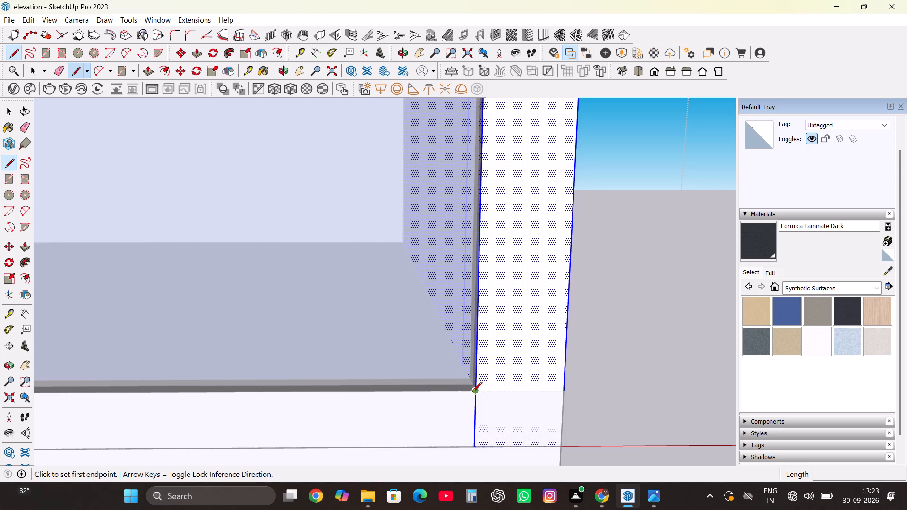
left_click(472, 392)
left_click(472, 450)
left_click(560, 447)
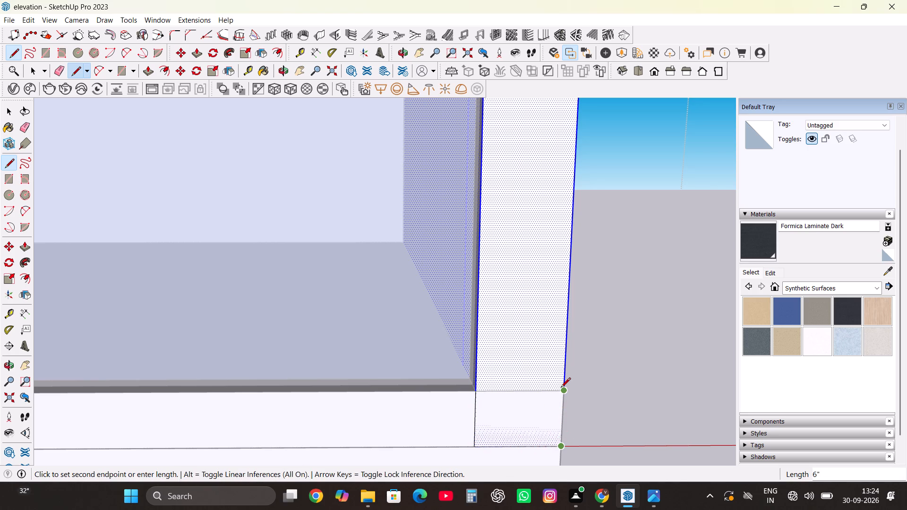
left_click(562, 391)
key("space")
double_click(628, 374)
left_click(458, 416)
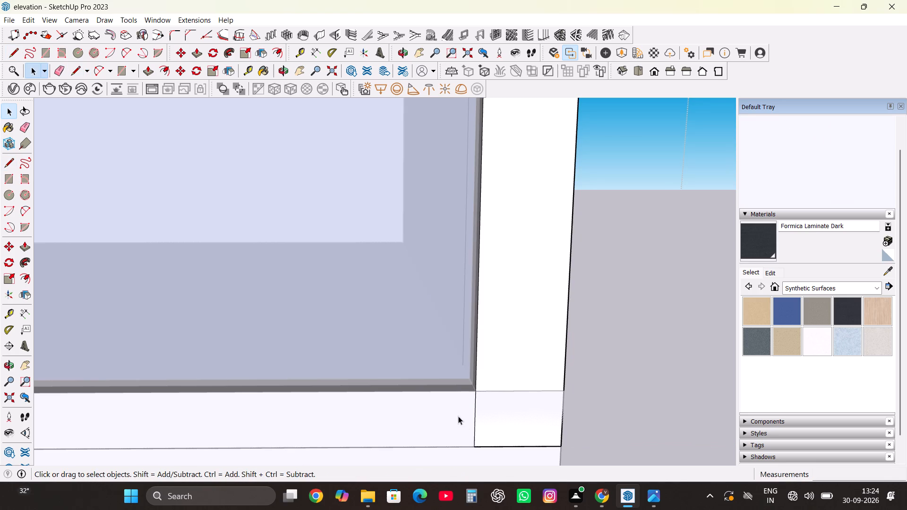
Paint the balcony slab's front band below the glass railing with Formica Laminate Dark.
scroll(646, 364, "down", 8)
triple_click(667, 358)
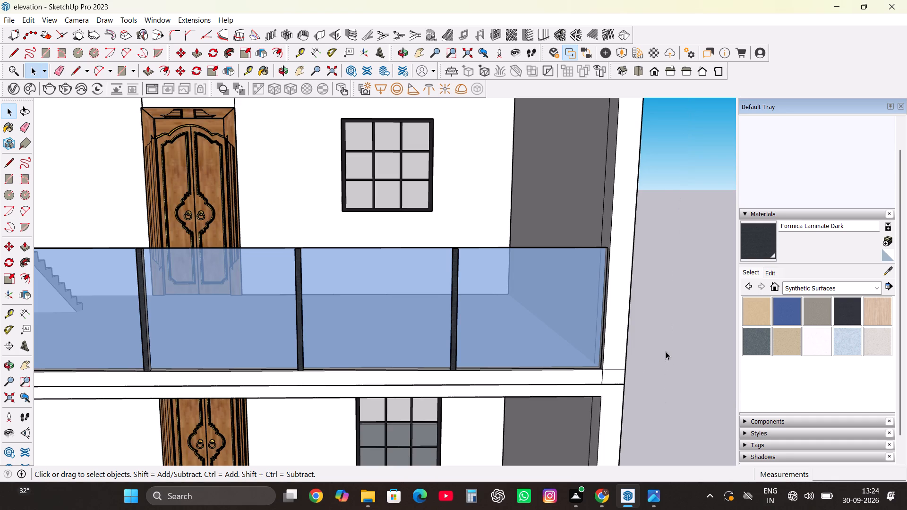
left_click(574, 380)
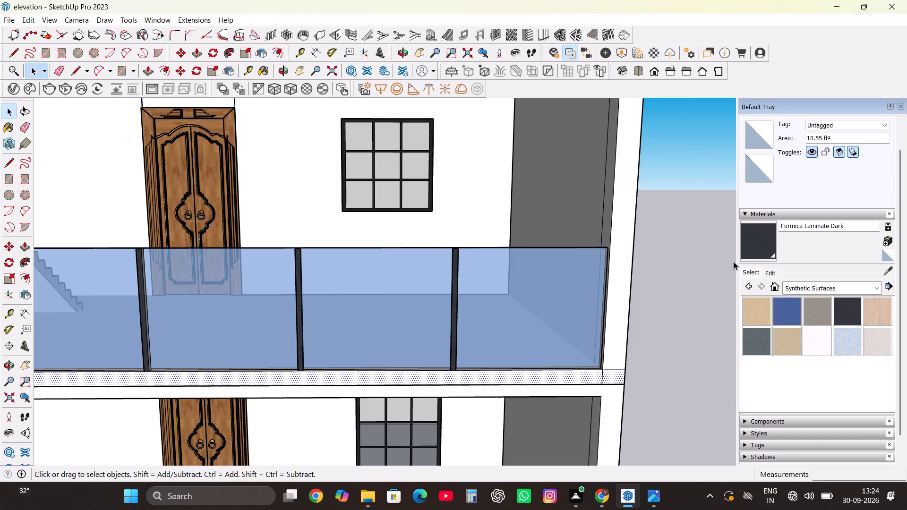
left_click(750, 239)
left_click(556, 382)
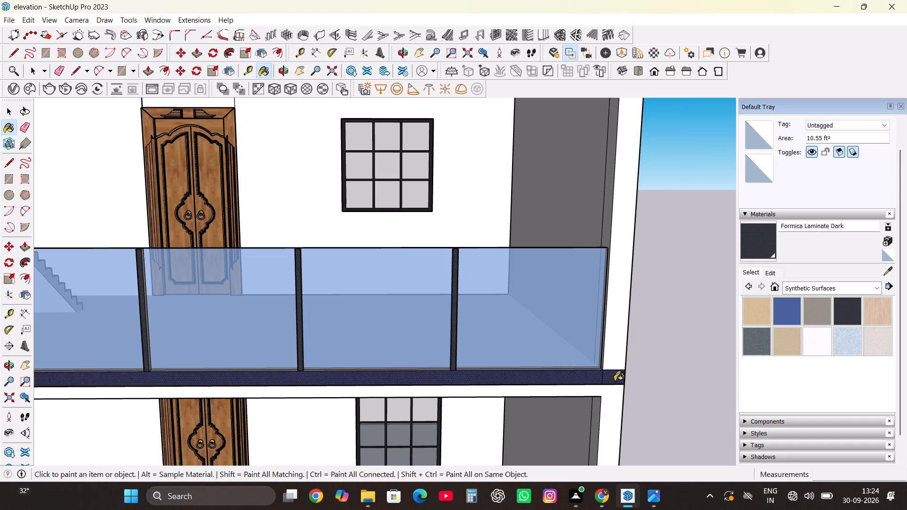
Draw a 9" by 6" rectangle over the corner patch where the slab band crosses the column.
scroll(615, 381, "up", 20)
scroll(615, 381, "up", 5)
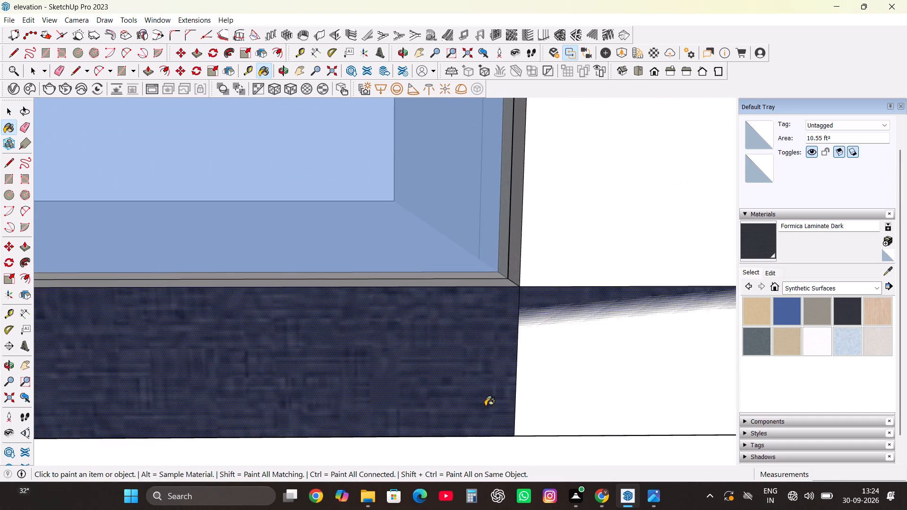
scroll(473, 409, "down", 4)
middle_click_drag(543, 354, 488, 404)
key("space")
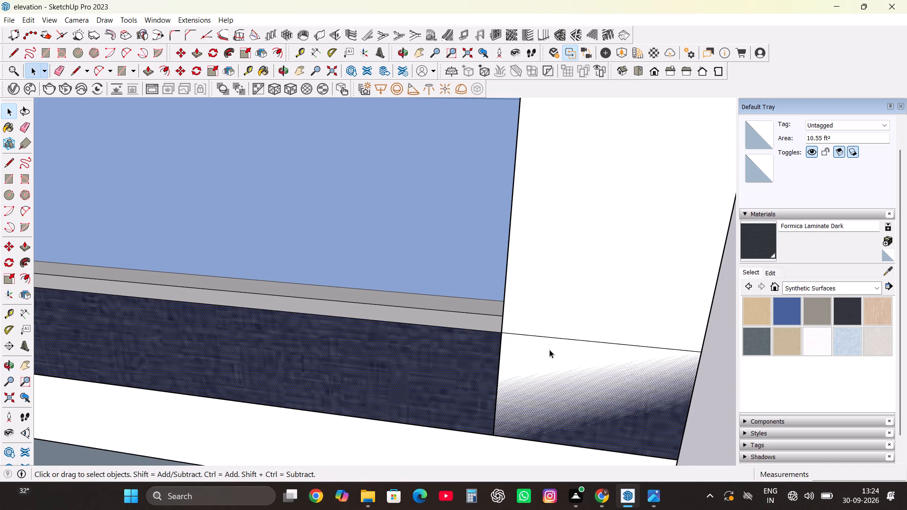
key("r")
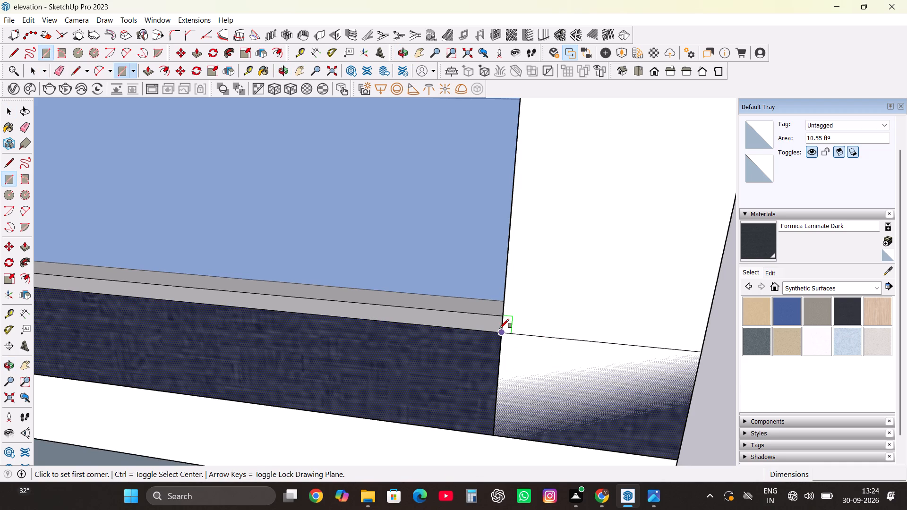
left_click(500, 329)
left_click(679, 461)
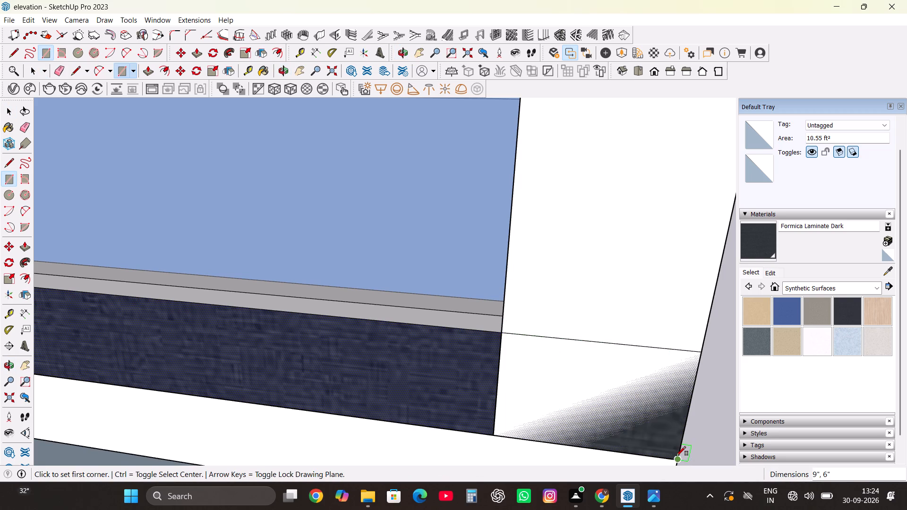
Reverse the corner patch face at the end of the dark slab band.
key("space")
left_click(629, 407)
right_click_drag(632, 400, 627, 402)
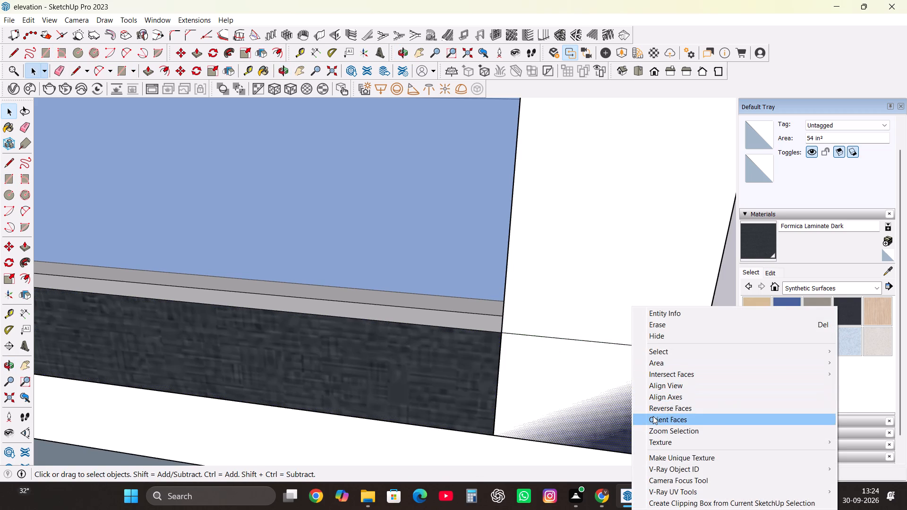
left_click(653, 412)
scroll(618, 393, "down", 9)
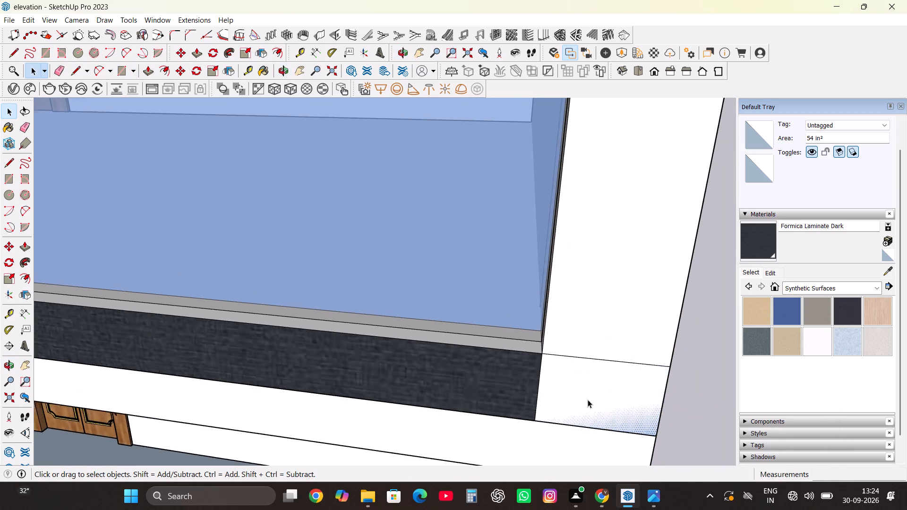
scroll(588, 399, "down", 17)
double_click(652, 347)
Erase the top edge of the corner patch so the dark band ends at the white column.
middle_click_drag(595, 436, 595, 436)
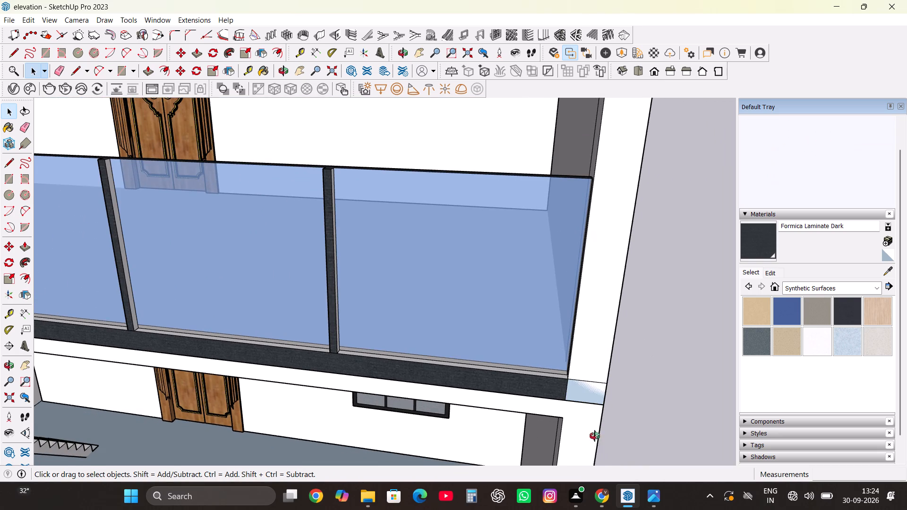
middle_click_drag(595, 436, 572, 366)
scroll(611, 385, "up", 6)
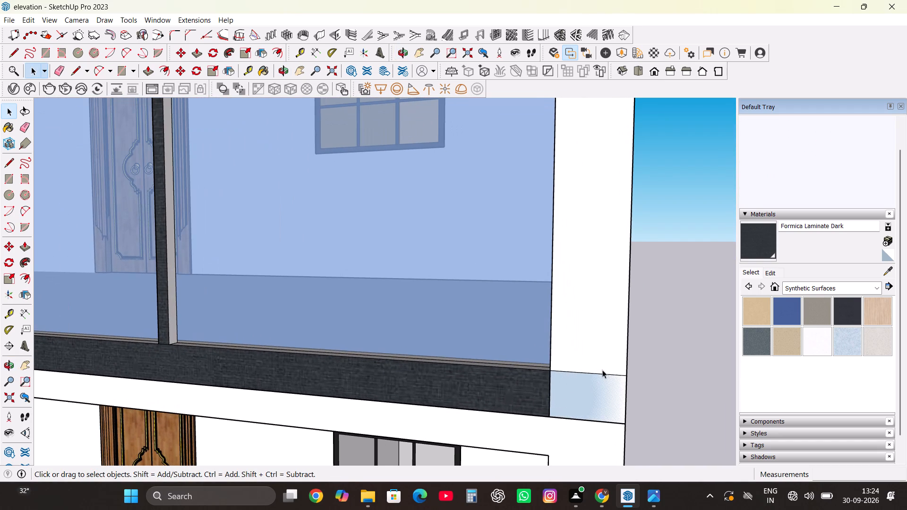
key("e")
left_click(598, 375)
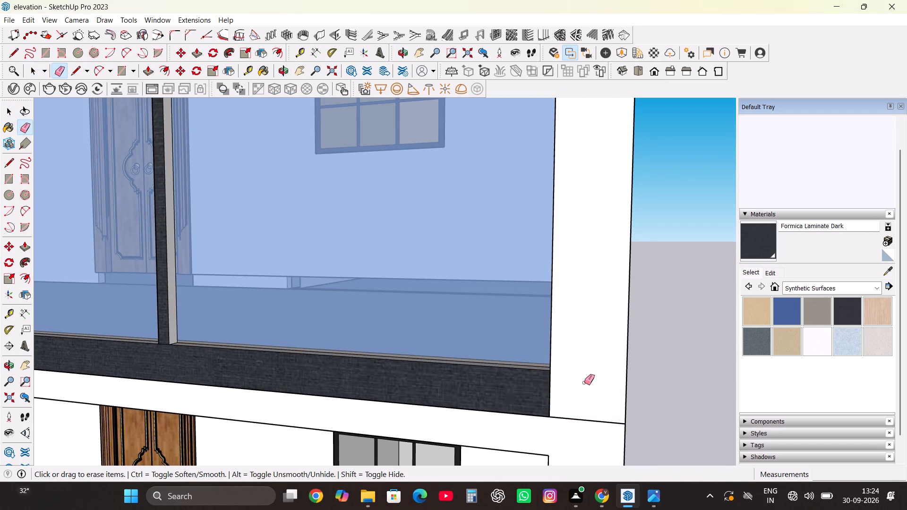
scroll(582, 387, "down", 20)
scroll(582, 387, "down", 8)
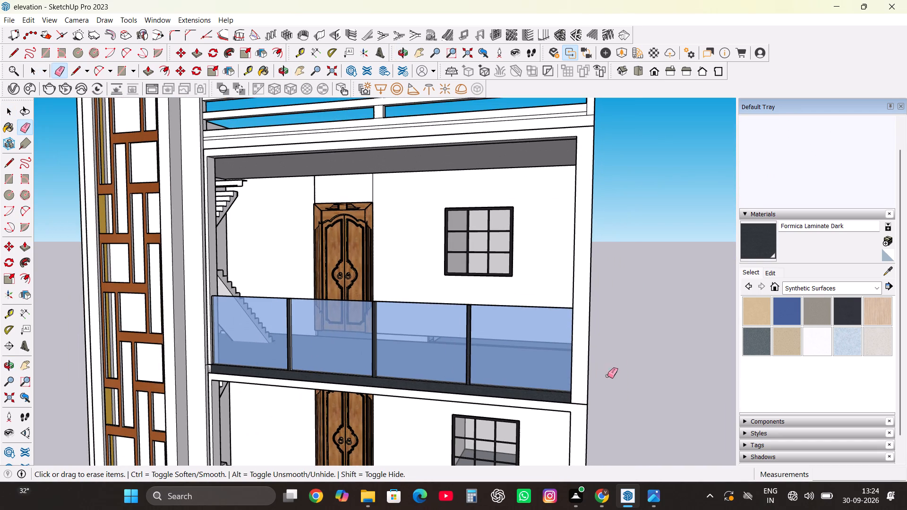
key("space")
triple_click(638, 321)
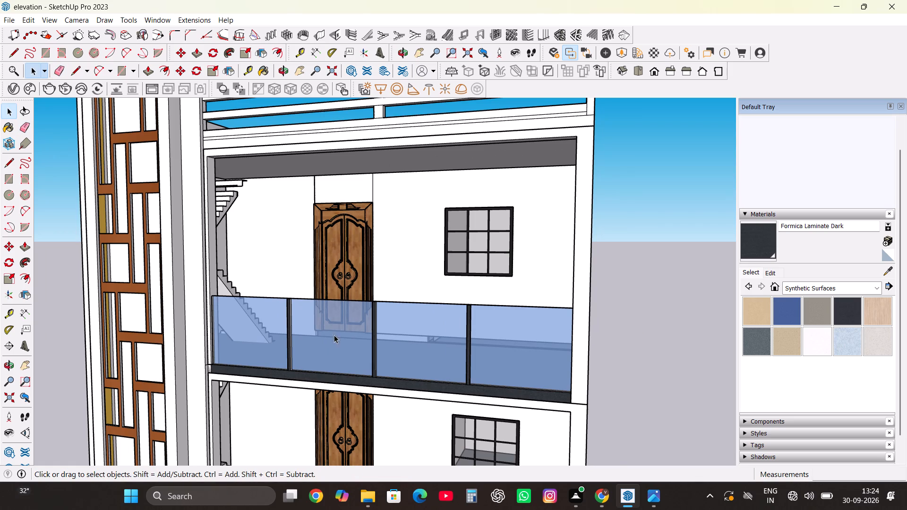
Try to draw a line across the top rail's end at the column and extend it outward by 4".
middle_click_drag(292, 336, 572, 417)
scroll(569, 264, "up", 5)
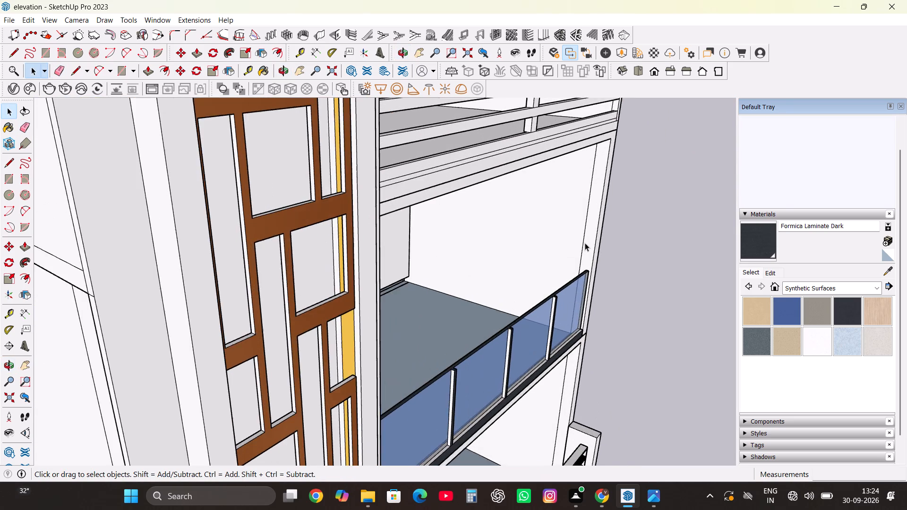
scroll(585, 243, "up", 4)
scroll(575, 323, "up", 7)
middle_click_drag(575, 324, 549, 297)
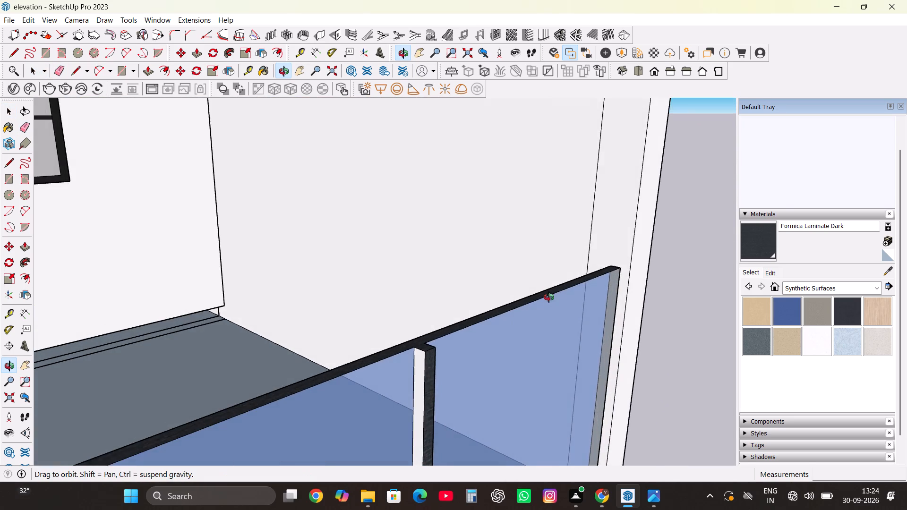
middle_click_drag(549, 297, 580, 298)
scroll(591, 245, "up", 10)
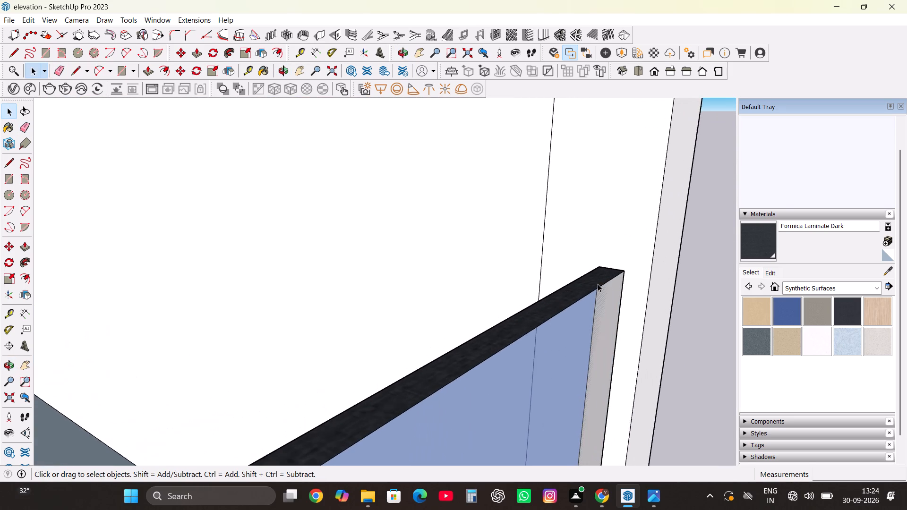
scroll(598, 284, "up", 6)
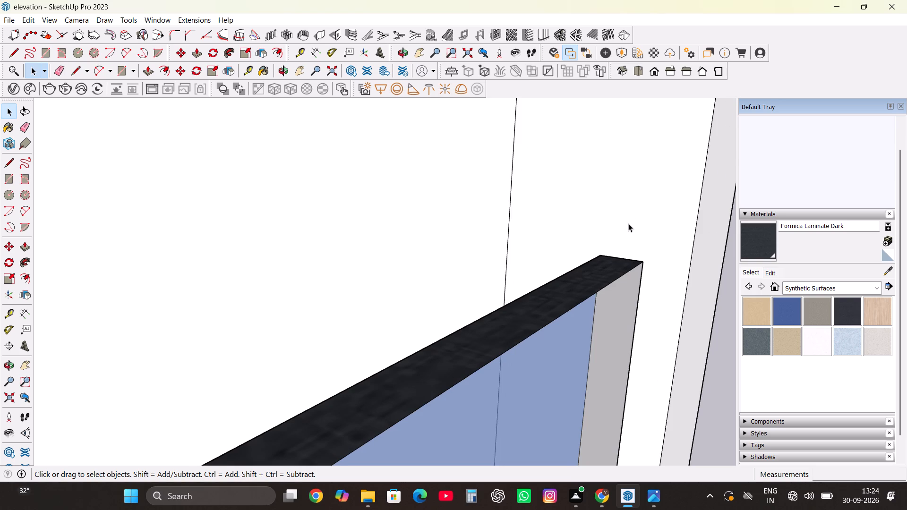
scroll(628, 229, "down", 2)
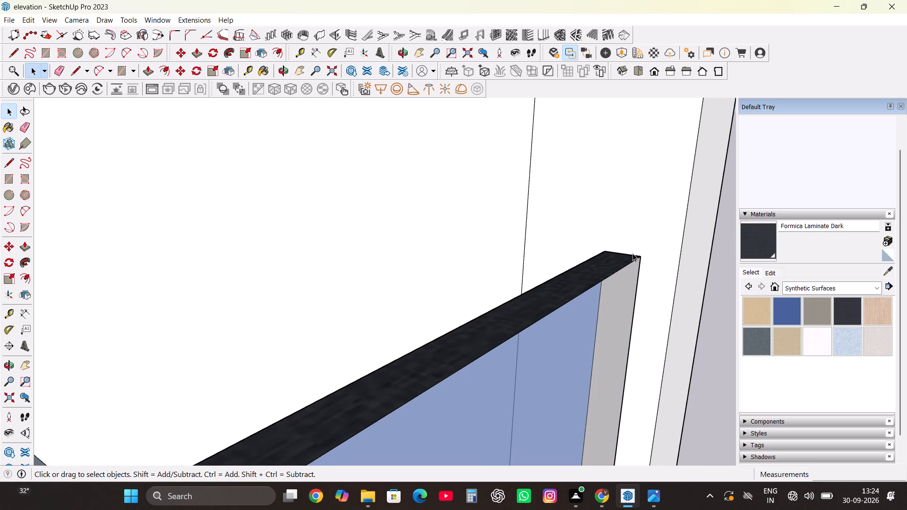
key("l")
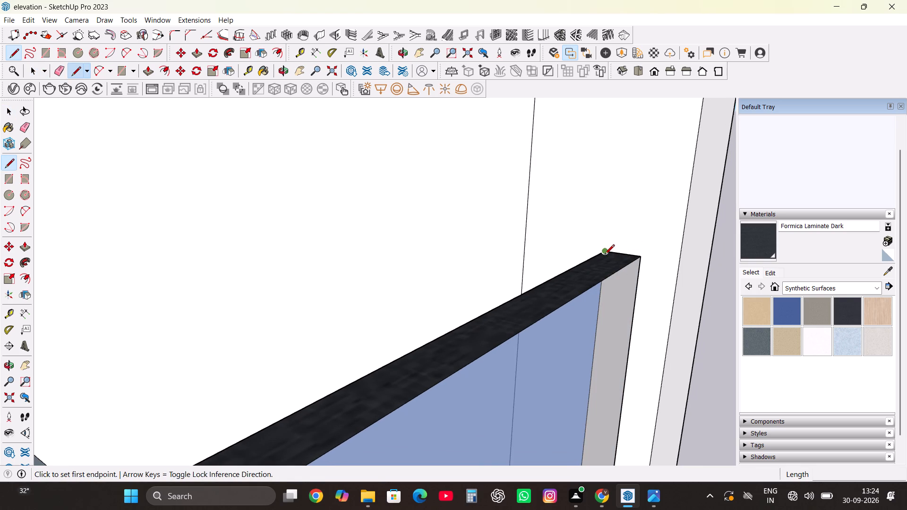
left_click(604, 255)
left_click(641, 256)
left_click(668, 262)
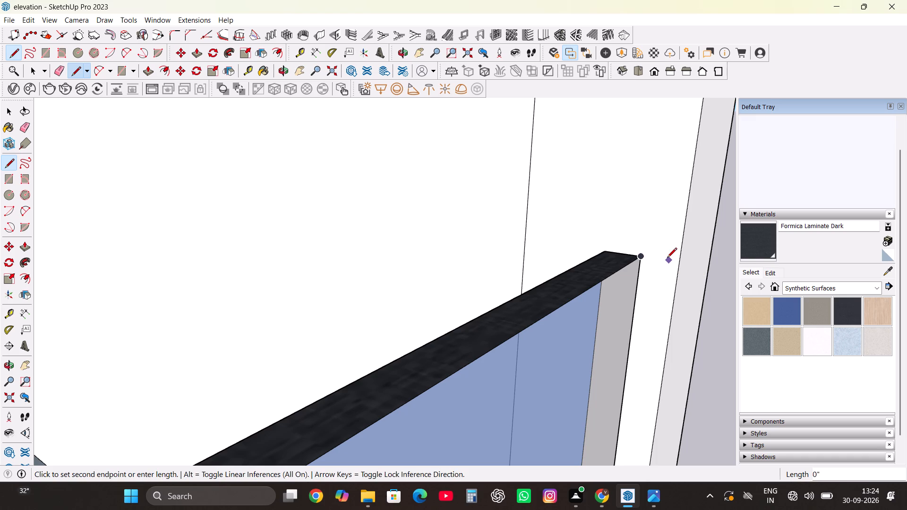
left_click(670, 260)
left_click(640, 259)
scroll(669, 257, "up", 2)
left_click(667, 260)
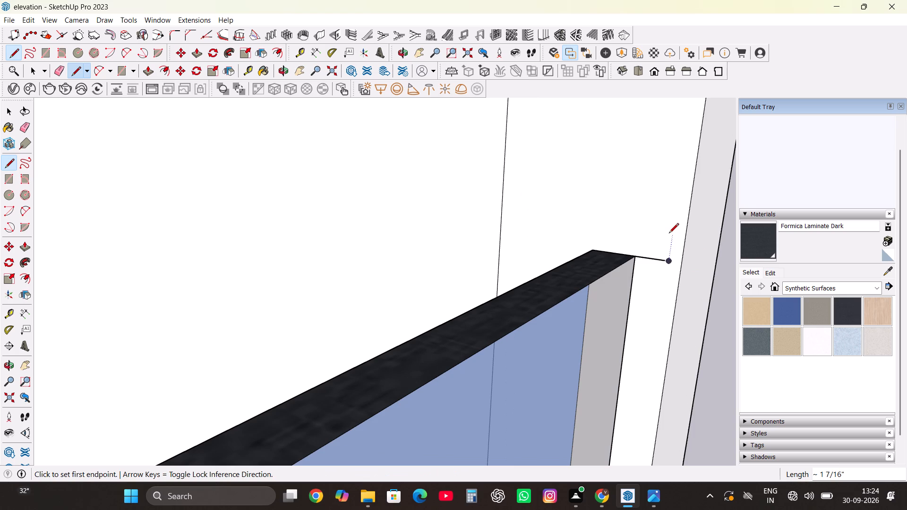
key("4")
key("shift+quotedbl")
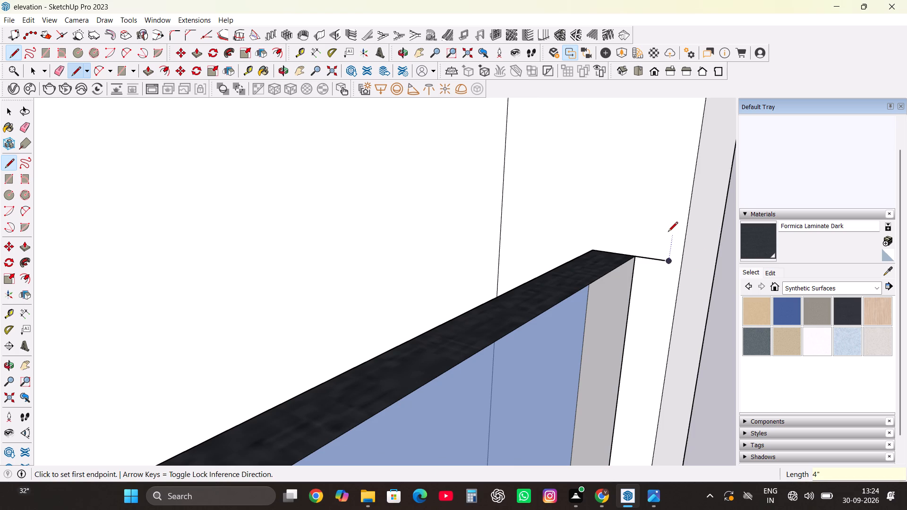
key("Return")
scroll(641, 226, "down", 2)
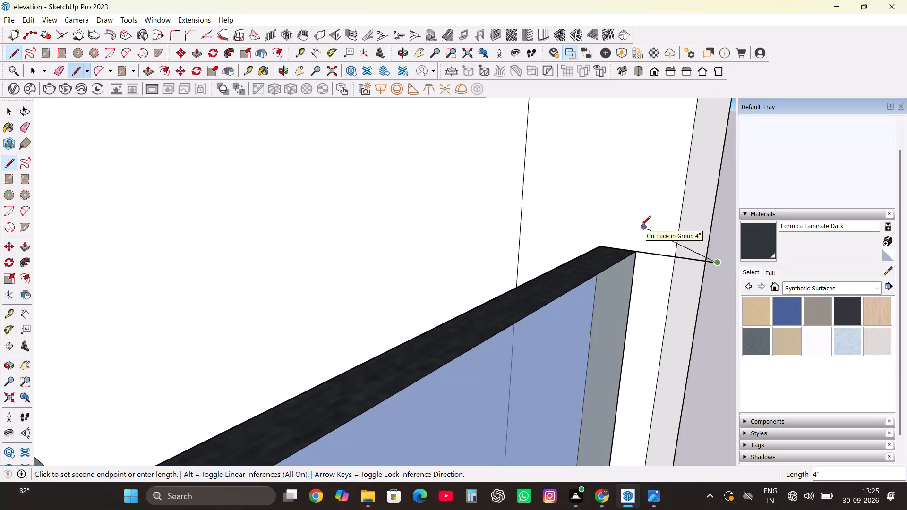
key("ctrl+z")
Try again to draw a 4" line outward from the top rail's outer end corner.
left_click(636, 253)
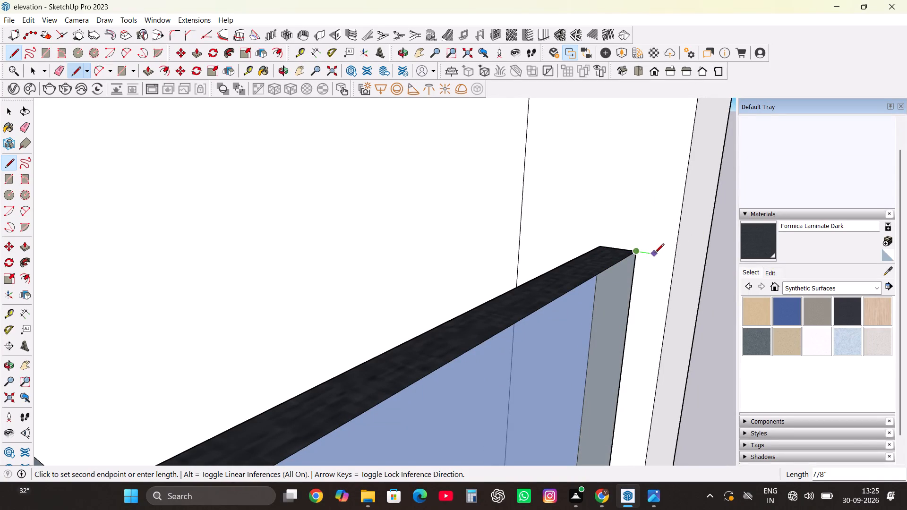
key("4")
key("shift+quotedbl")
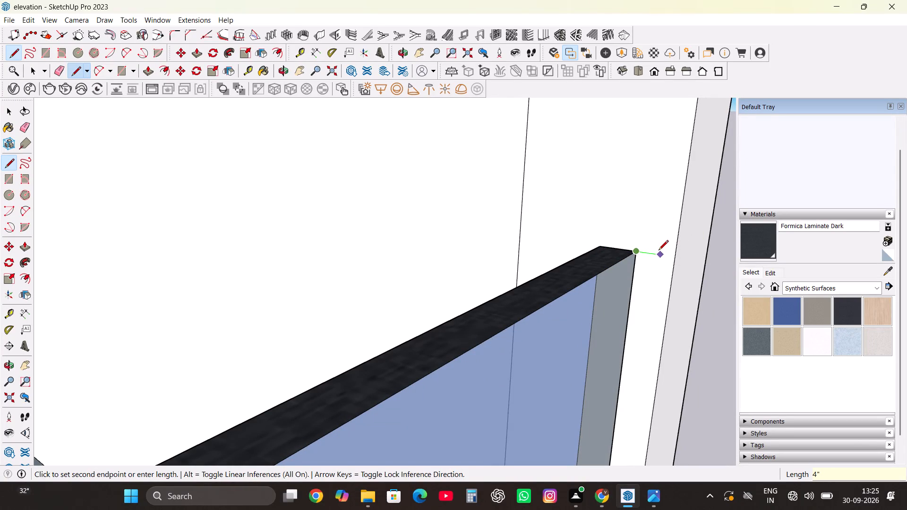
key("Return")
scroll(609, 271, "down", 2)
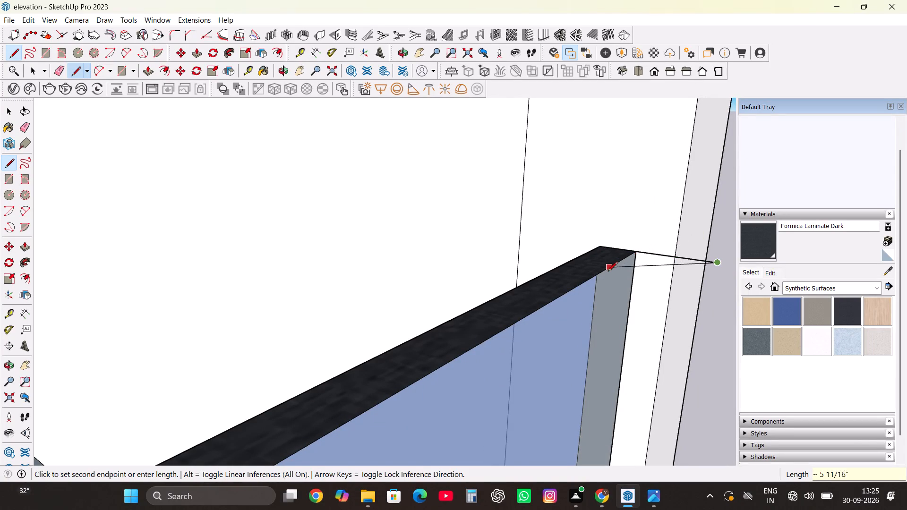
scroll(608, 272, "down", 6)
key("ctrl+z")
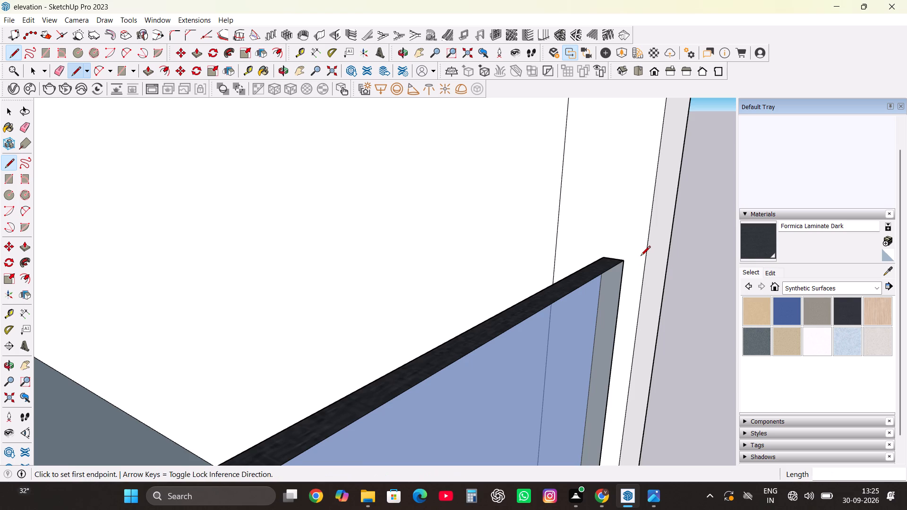
Draw a 1" line outward from the top rail's outer end corner, followed by a 4" vertical line upward.
scroll(619, 267, "up", 8)
left_click(619, 259)
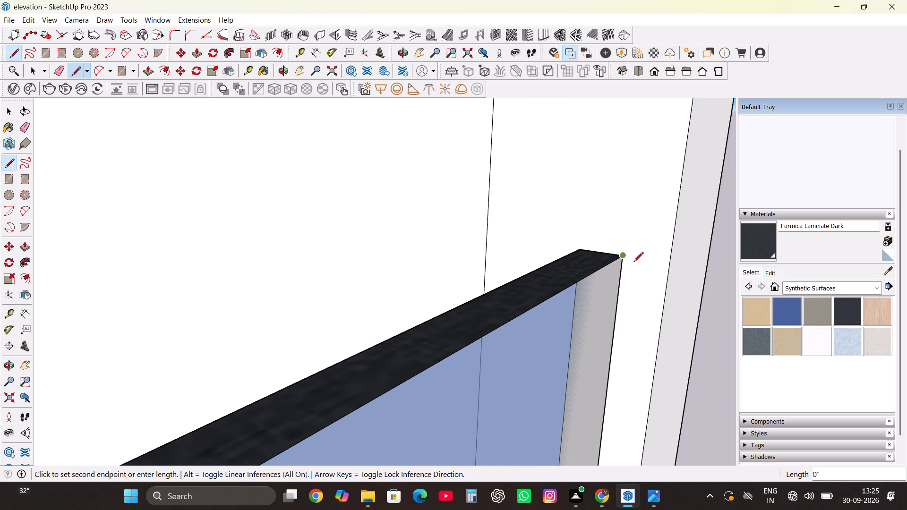
key("1")
key("shift+quotedbl")
key("Return")
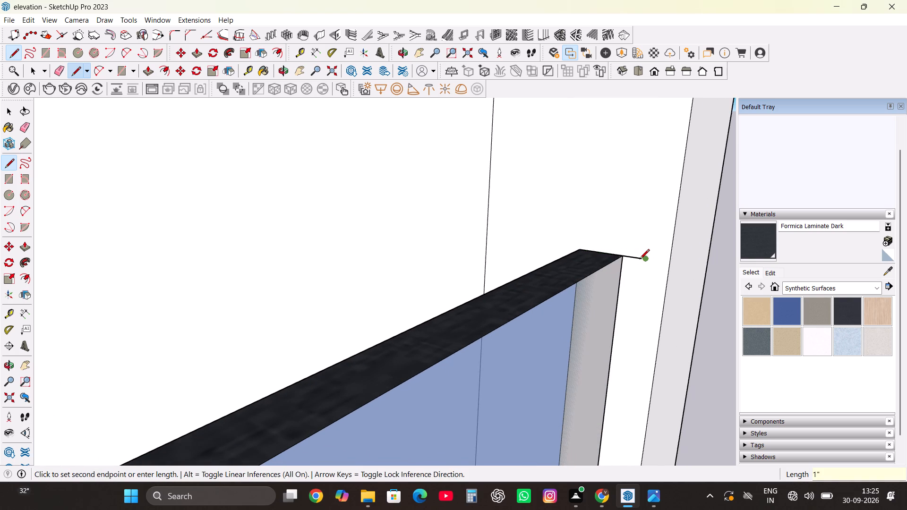
left_click(650, 261)
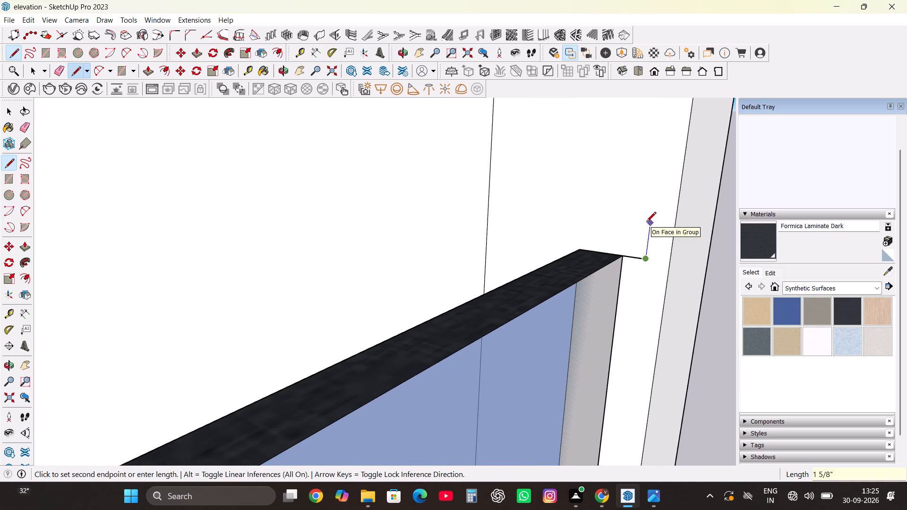
type("4\"")
key("Return")
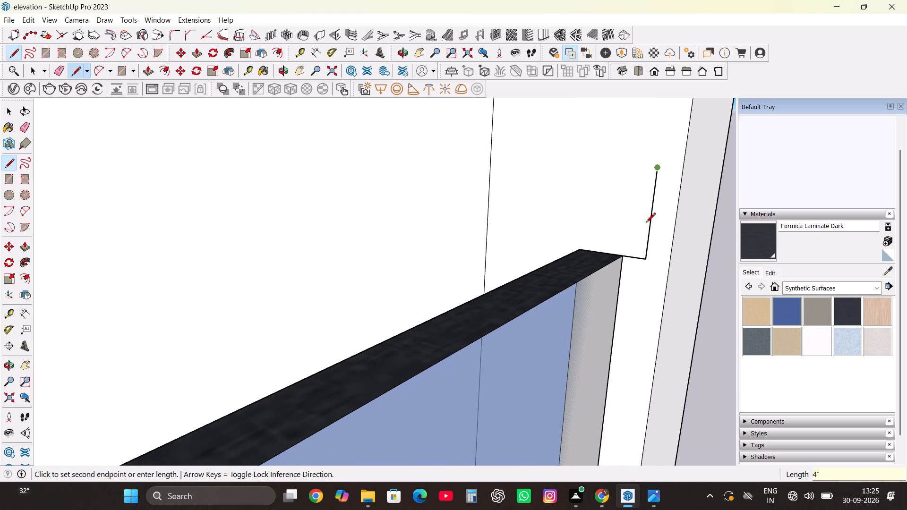
left_click(648, 222)
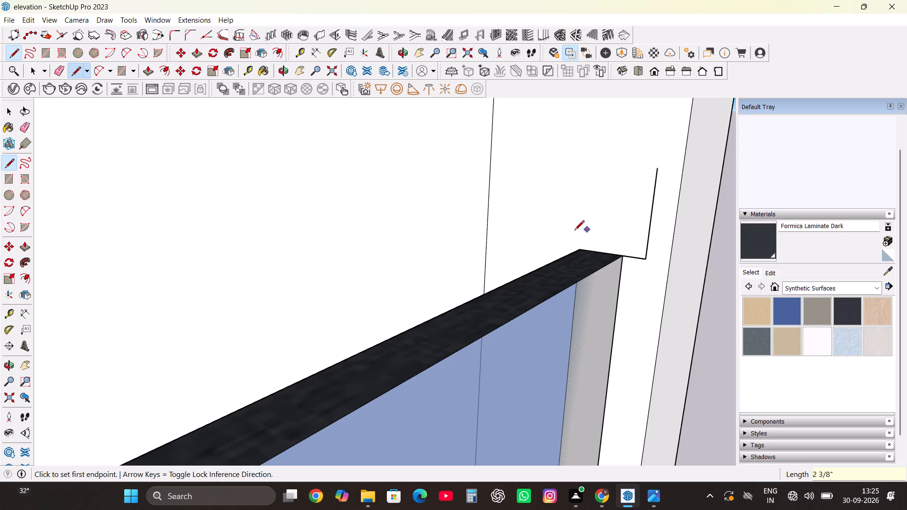
Close a handrail profile about 3" wide and 1 5/8" high on top of the railing's end.
scroll(650, 218, "up", 5)
key("space")
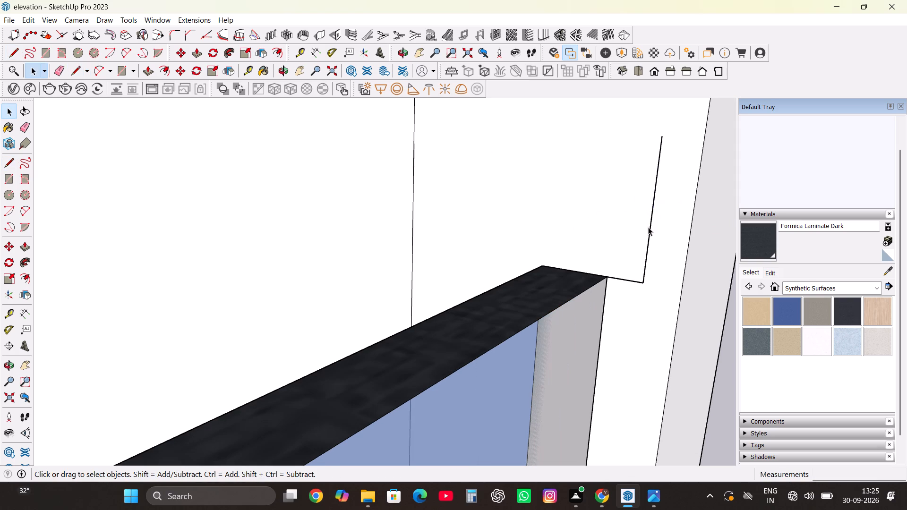
key("l")
key("Return")
left_click(648, 228)
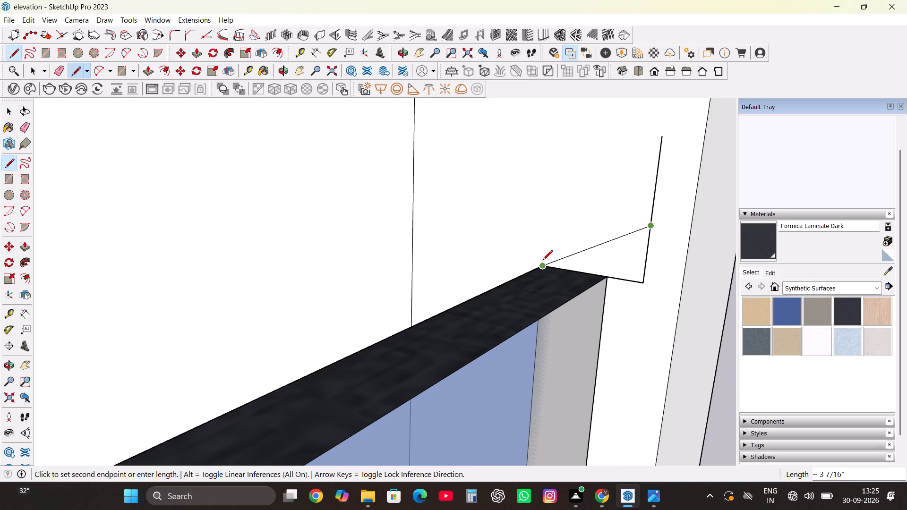
left_click(545, 216)
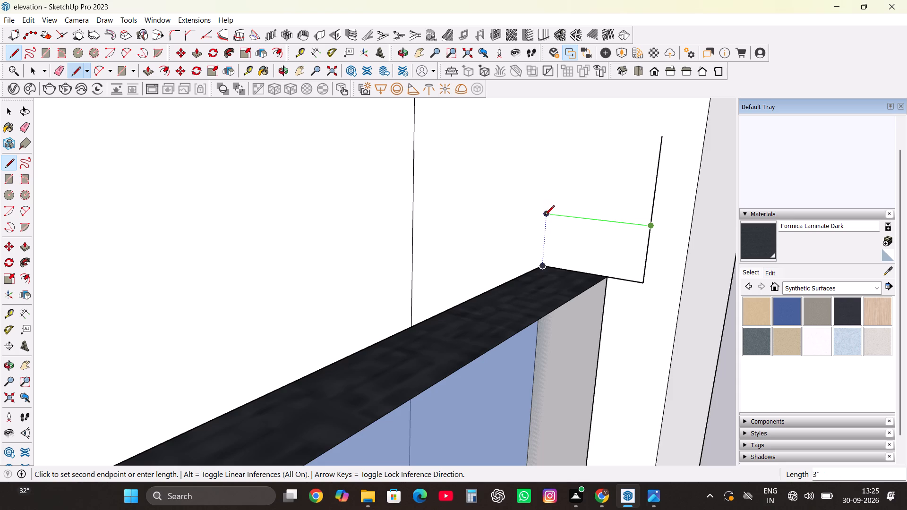
left_click(539, 262)
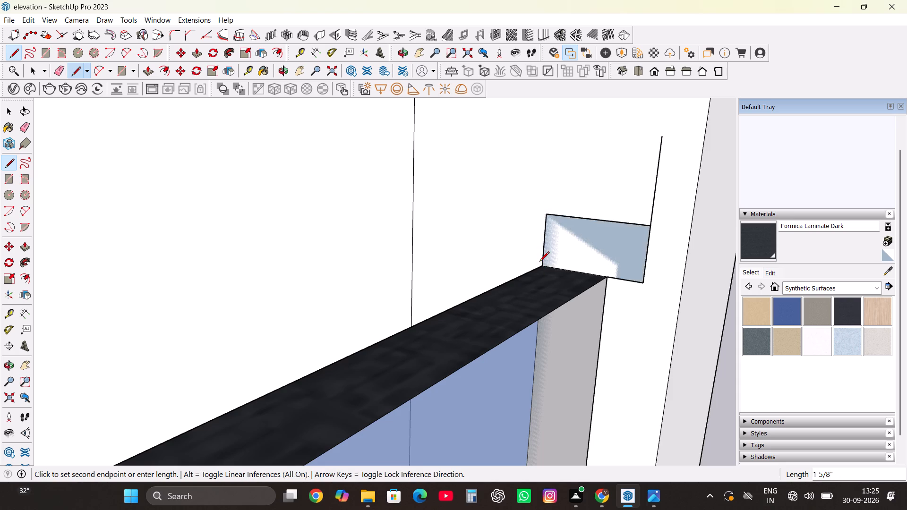
Delete the leftover vertical line above the handrail profile.
scroll(558, 255, "up", 3)
key("space")
left_click(691, 183)
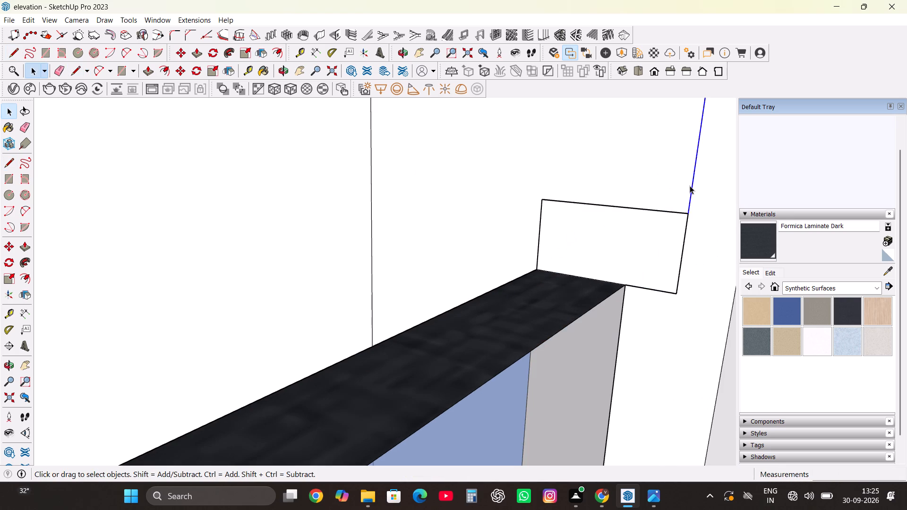
key("Delete")
Push/Pull the handrail profile about 20' 1 5/8" along the top of the whole glass railing to the opposite column.
scroll(504, 224, "down", 4)
left_click(559, 234)
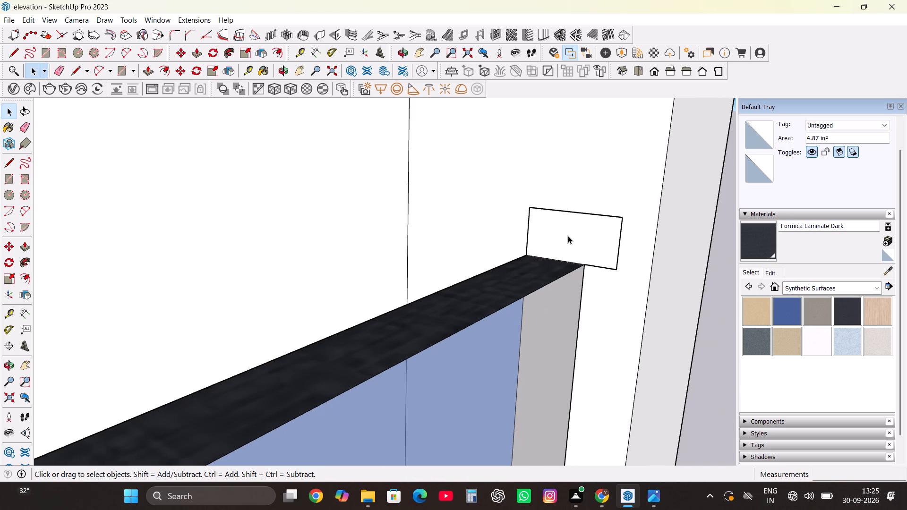
left_click(569, 236)
double_click(569, 236)
scroll(583, 233, "down", 3)
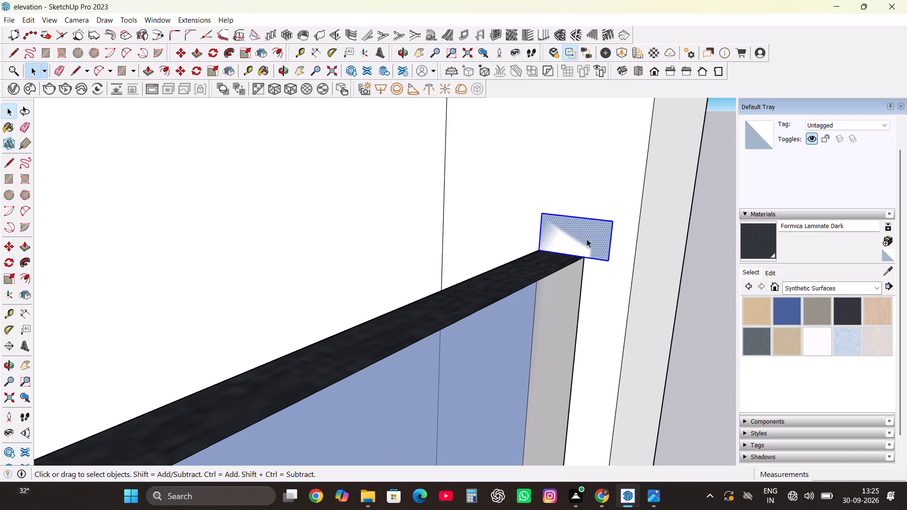
left_click(587, 239)
key("p")
left_click_drag(587, 239, 539, 257)
scroll(539, 257, "down", 3)
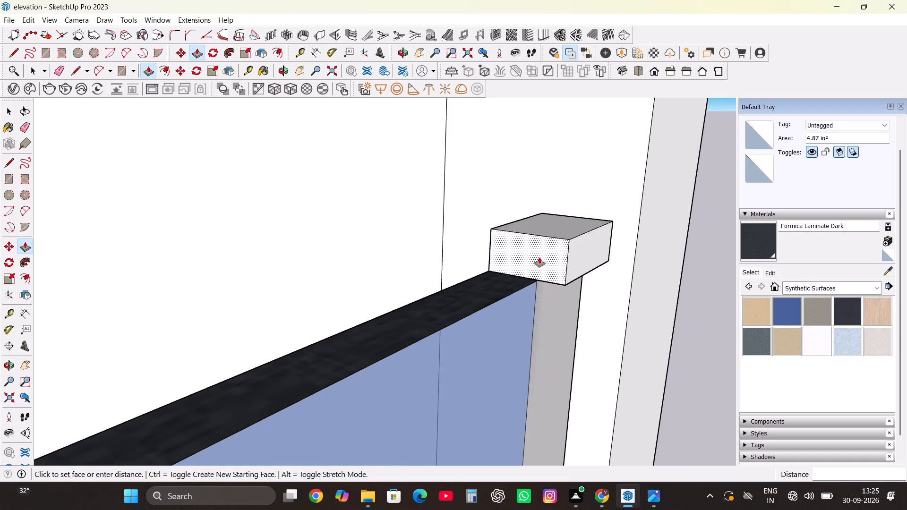
scroll(539, 257, "down", 3)
left_click_drag(539, 257, 560, 246)
scroll(545, 256, "down", 3)
right_click(546, 255)
scroll(559, 247, "down", 14)
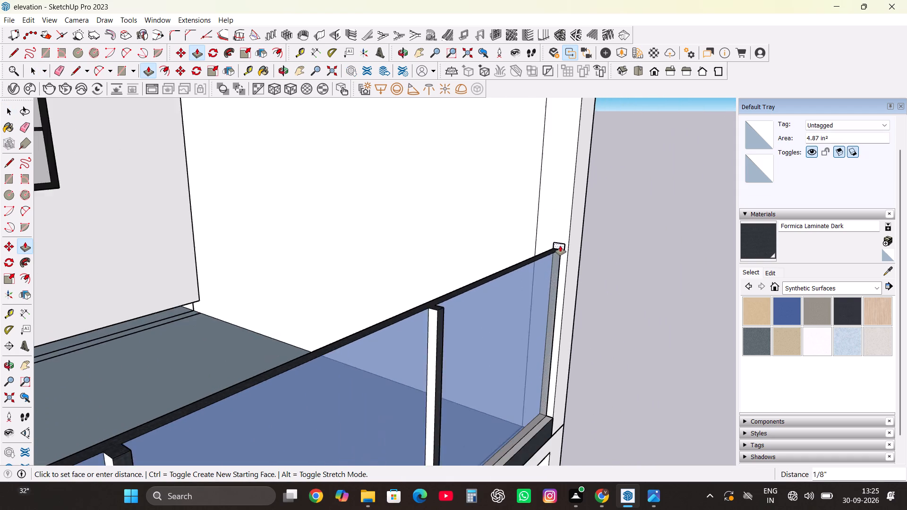
left_click_drag(560, 246, 415, 296)
scroll(560, 246, "down", 14)
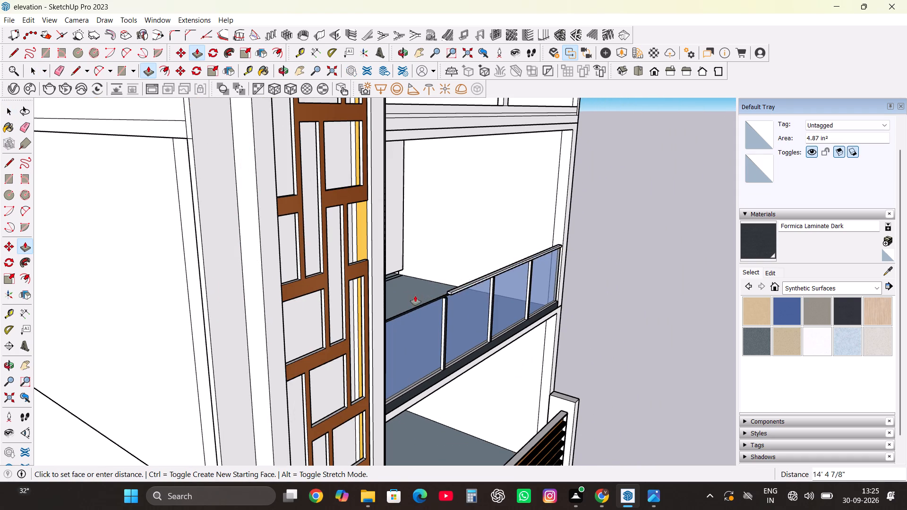
left_click_drag(415, 296, 114, 376)
scroll(398, 312, "down", 2)
middle_click_drag(389, 313, 114, 376)
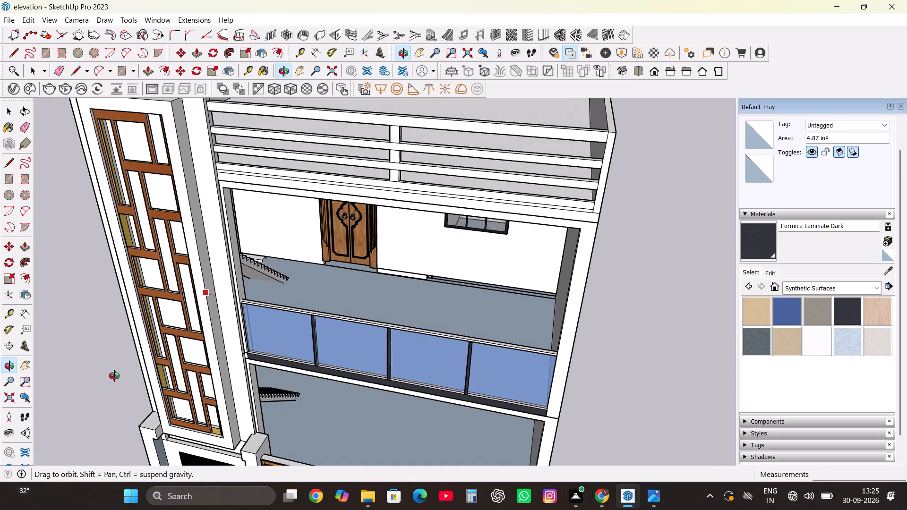
middle_click_drag(114, 376, 114, 376)
left_click_drag(114, 376, 246, 281)
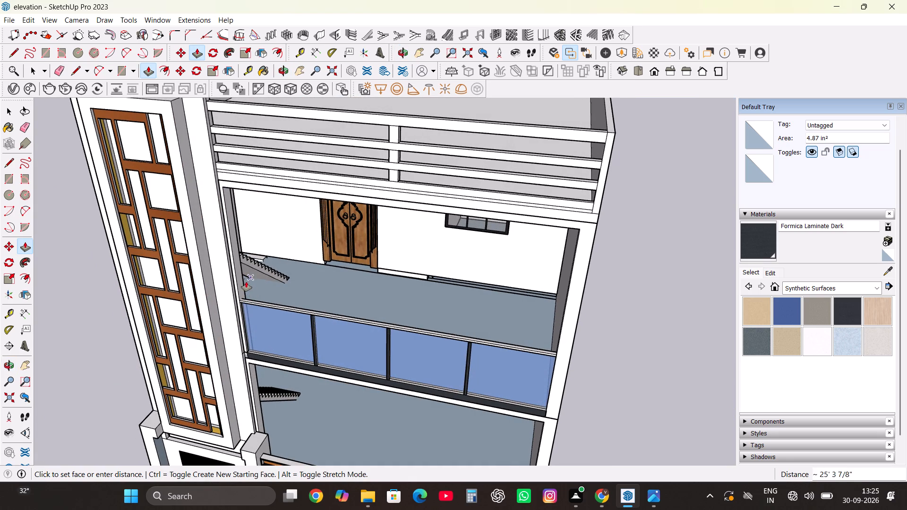
left_click_drag(246, 281, 240, 282)
scroll(251, 309, "up", 7)
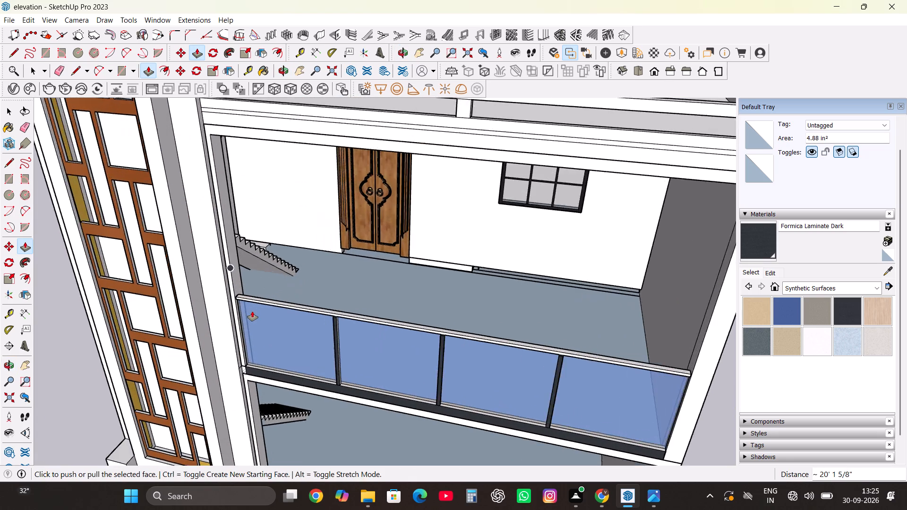
Paint the front and top faces of the balcony railing's handrail with Formica Laminate Dark.
scroll(252, 311, "up", 14)
middle_click_drag(263, 306, 280, 238)
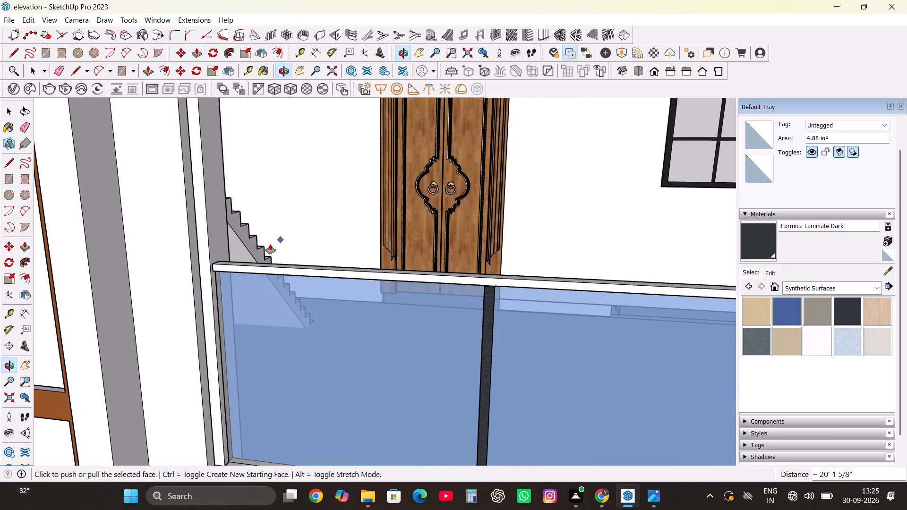
scroll(270, 244, "down", 5)
key("space")
left_click(772, 240)
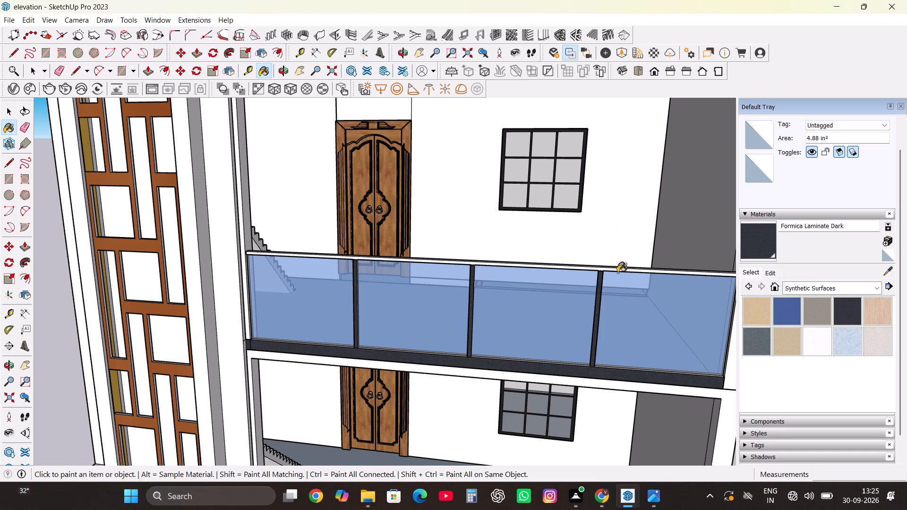
scroll(616, 273, "up", 17)
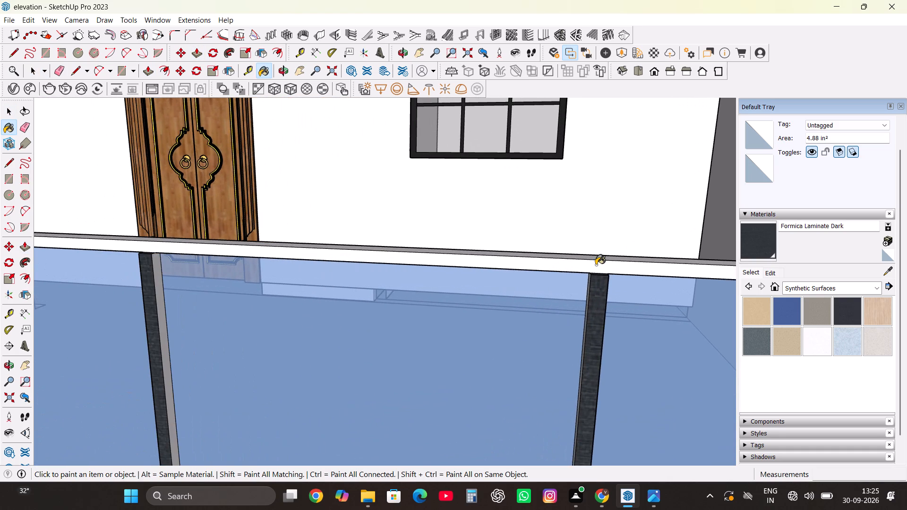
left_click(596, 265)
left_click(598, 257)
scroll(505, 294, "down", 20)
scroll(505, 294, "down", 9)
middle_click_drag(483, 285, 539, 242)
key("space")
triple_click(631, 200)
Examine the front elevation, balcony railing and staircase opening from several angles.
scroll(510, 286, "down", 5)
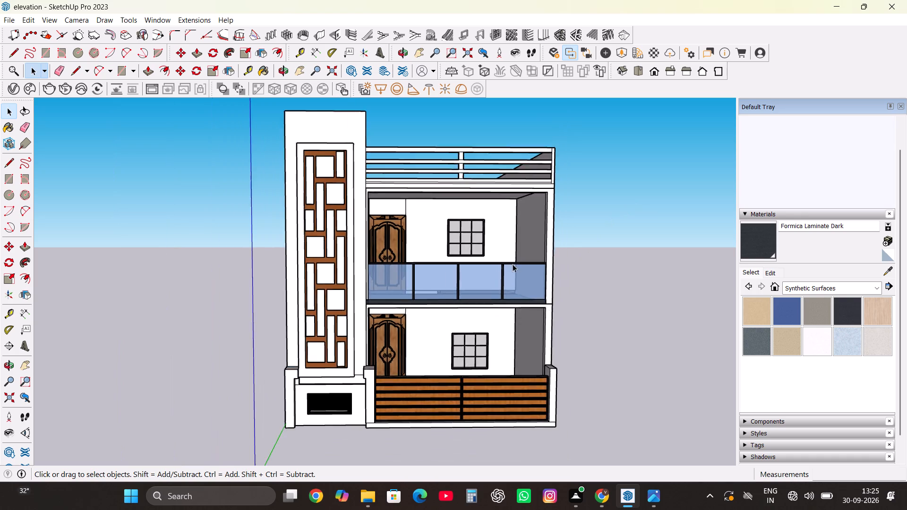
scroll(513, 264, "down", 4)
middle_click_drag(556, 333, 500, 310)
scroll(393, 317, "up", 7)
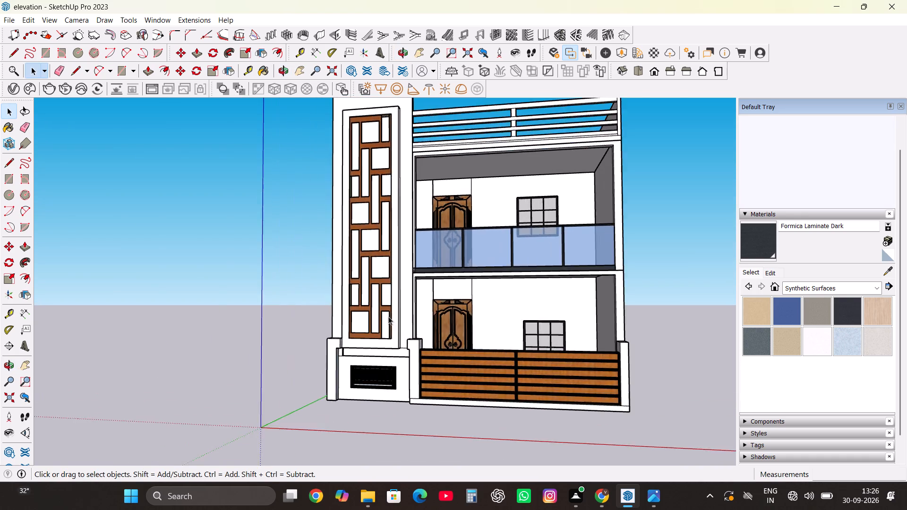
scroll(388, 316, "up", 6)
scroll(394, 305, "down", 10)
middle_click_drag(394, 301, 434, 322)
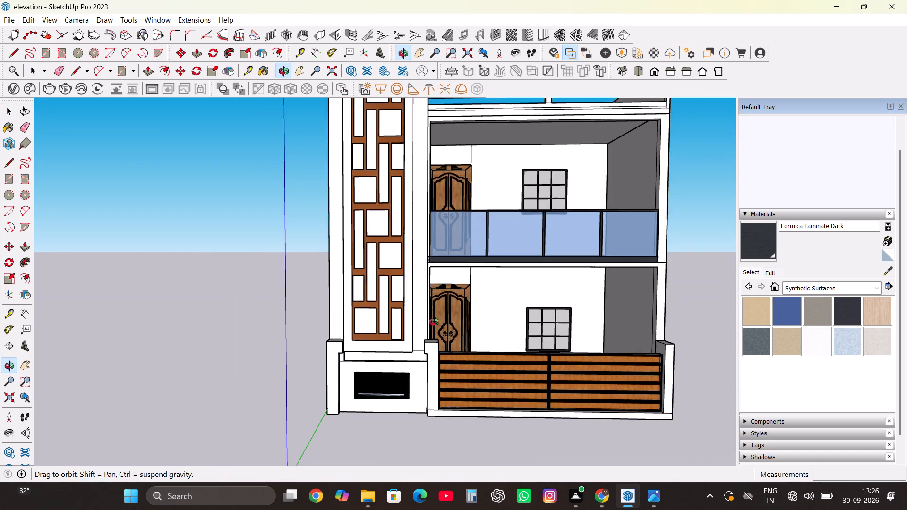
middle_click_drag(434, 322, 248, 351)
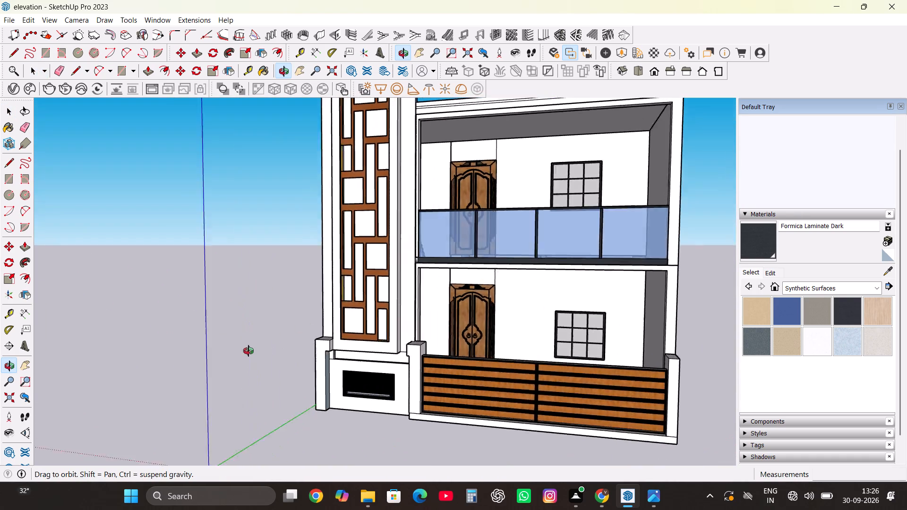
middle_click_drag(248, 351, 393, 378)
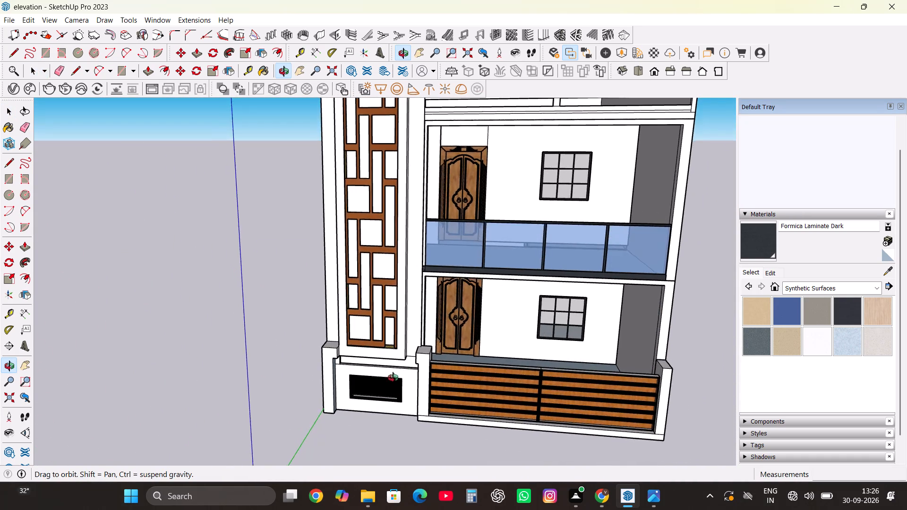
middle_click_drag(393, 378, 275, 443)
scroll(502, 263, "up", 7)
middle_click_drag(499, 258, 495, 260)
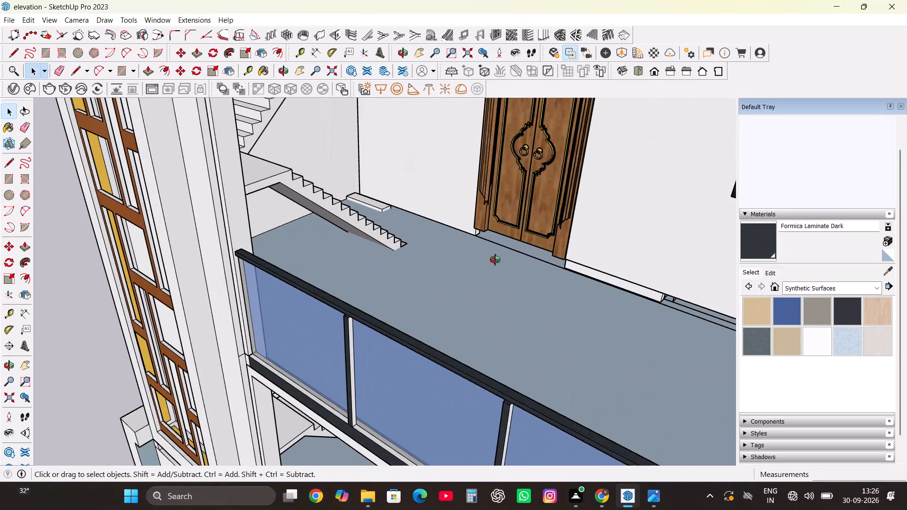
middle_click_drag(495, 260, 391, 278)
scroll(488, 264, "up", 1)
key("x")
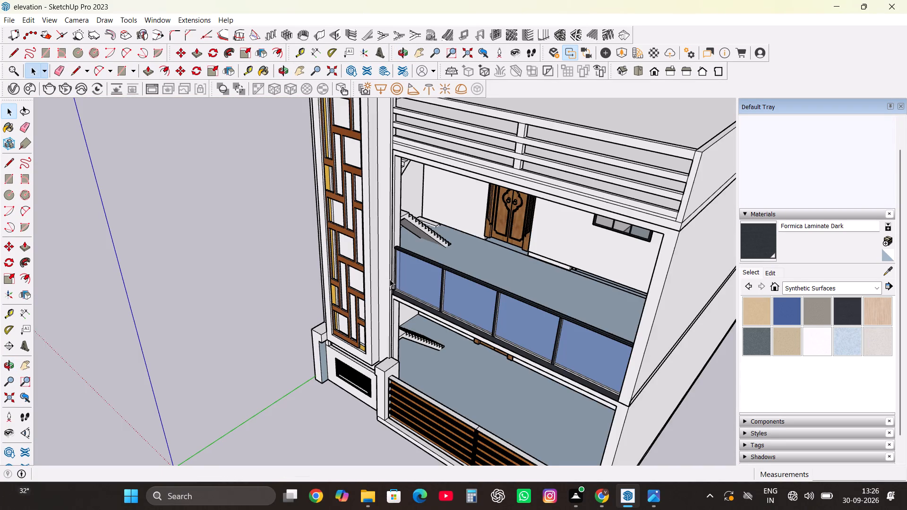
Draw a vertical line about 5' 6" long downward from the upper-floor stair landing's lower corner toward the floor.
scroll(439, 238, "up", 10)
middle_click_drag(490, 257, 410, 269)
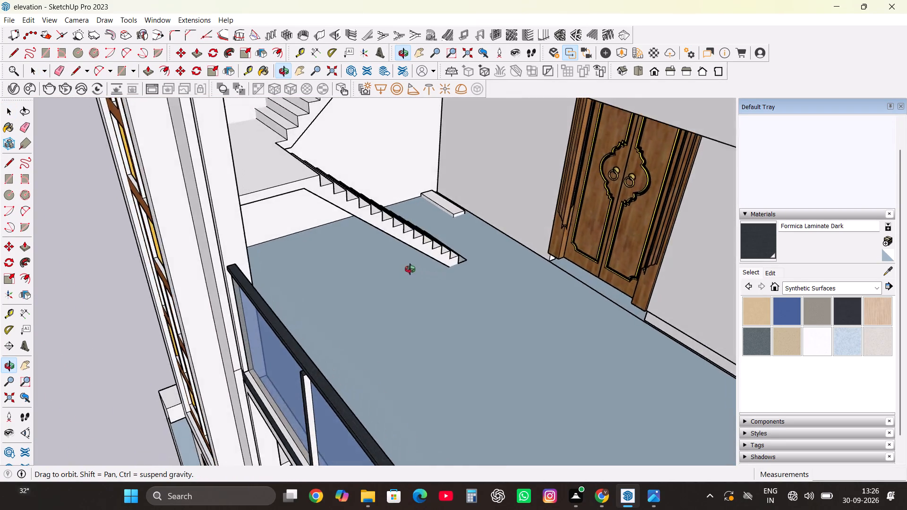
middle_click_drag(410, 269, 396, 247)
middle_click_drag(427, 241, 390, 250)
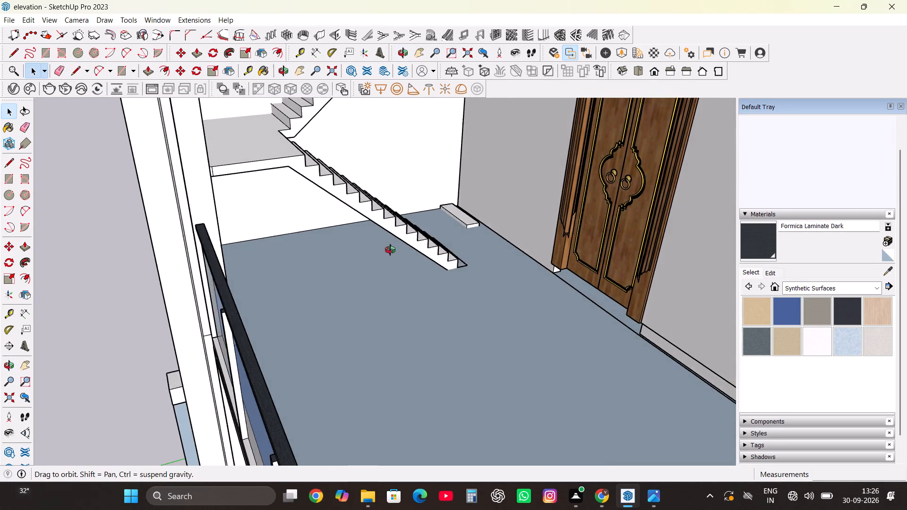
middle_click_drag(390, 250, 340, 254)
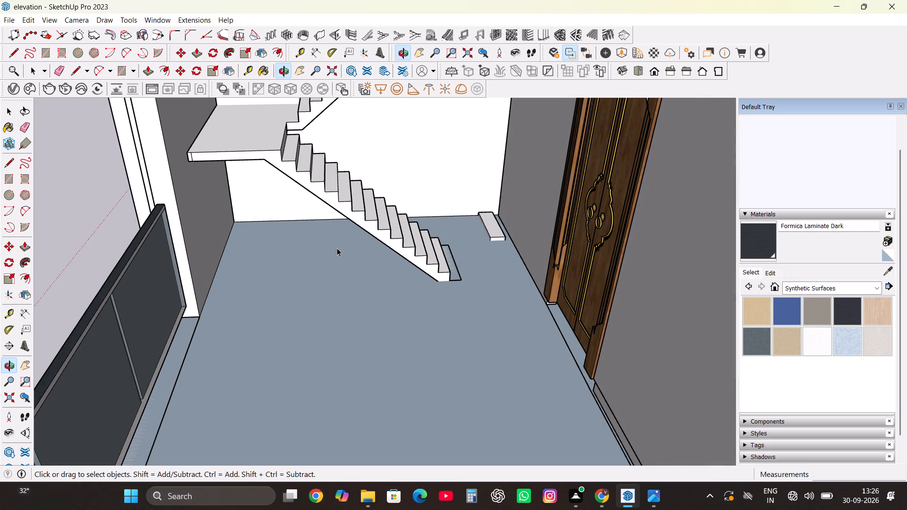
key("l")
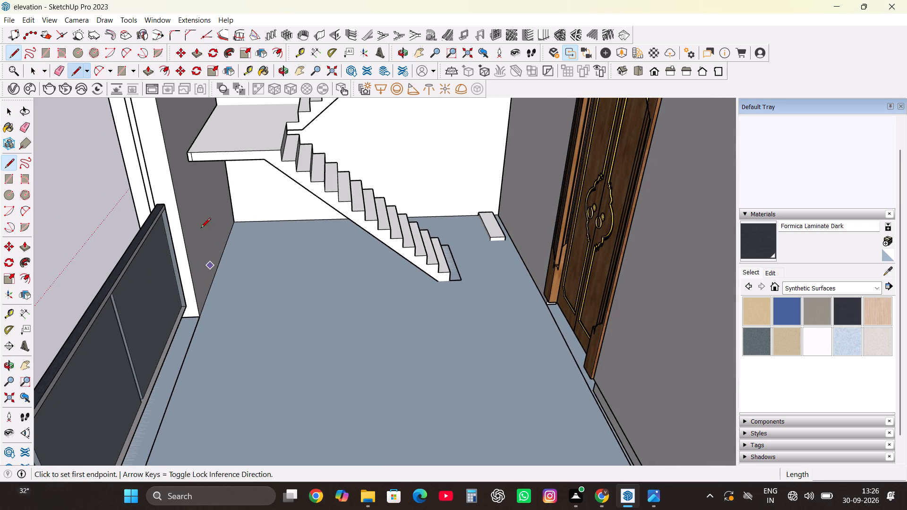
left_click(190, 159)
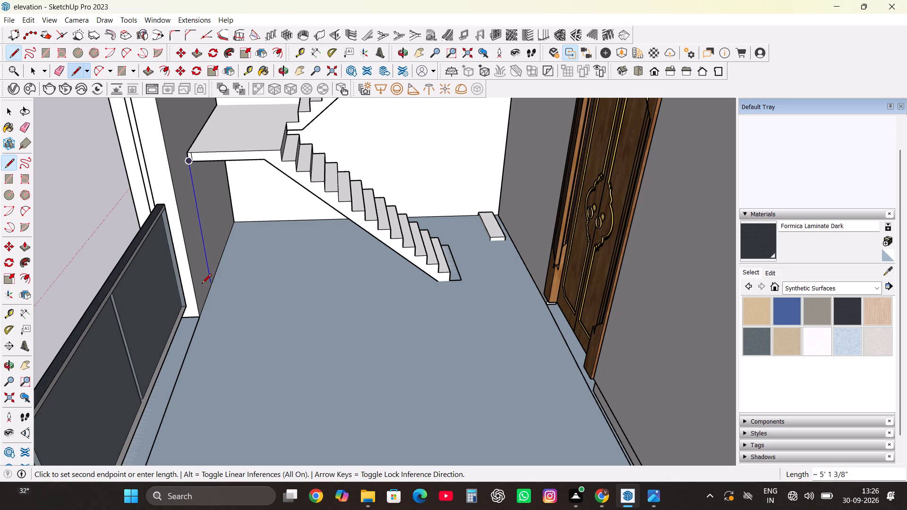
left_click(214, 285)
Copy the vertical line beneath the stair landing 4" along the red axis.
scroll(214, 281, "up", 5)
key("space")
left_click(205, 261)
key("m")
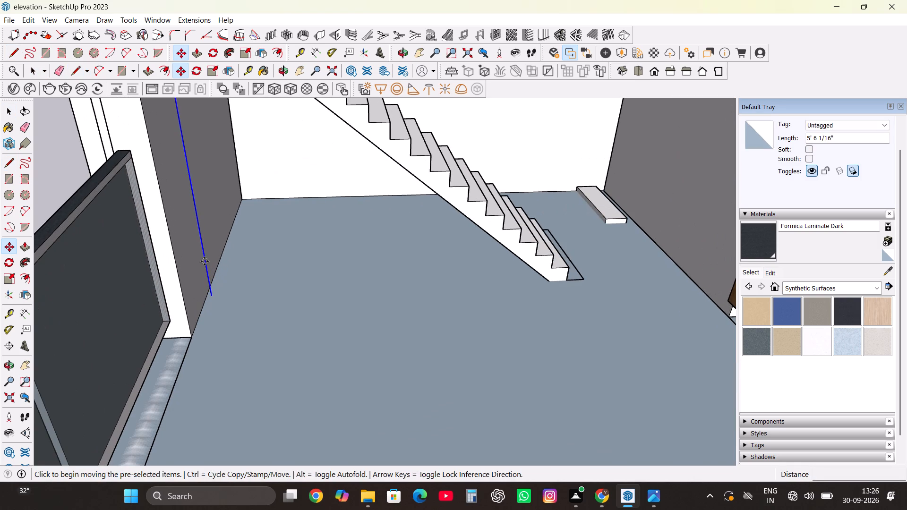
left_click(205, 261)
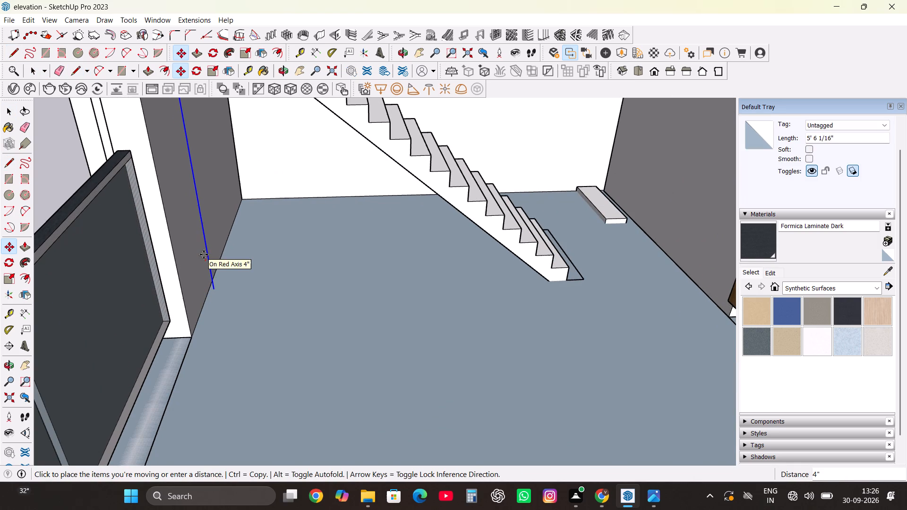
left_click(204, 255)
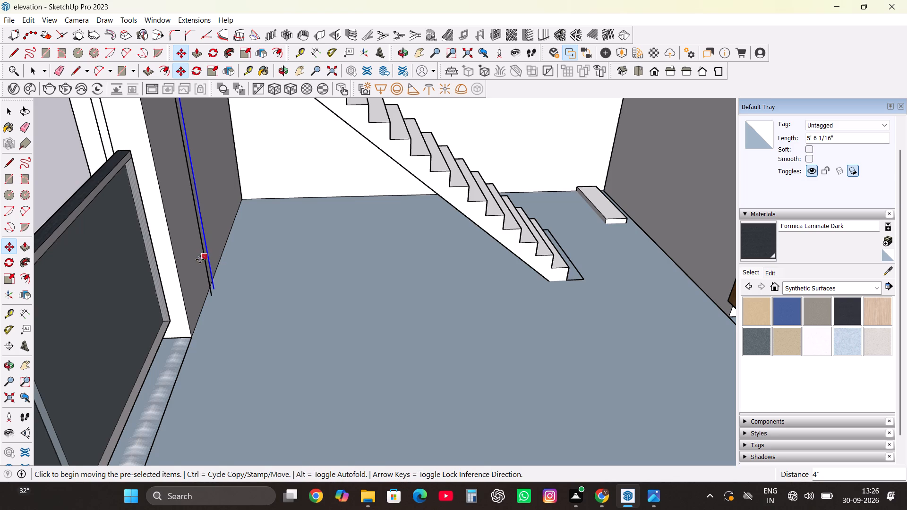
Draw a short line joining the two vertical lines just above the floor, closing the narrow strip's bottom.
scroll(198, 263, "up", 8)
middle_click_drag(218, 255, 164, 261)
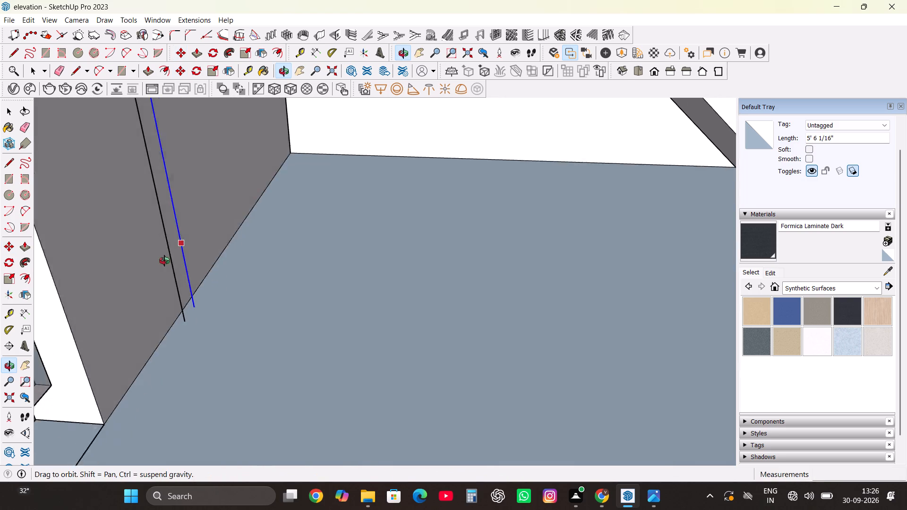
middle_click_drag(164, 261, 157, 262)
scroll(163, 255, "up", 4)
key("space")
left_click(164, 255)
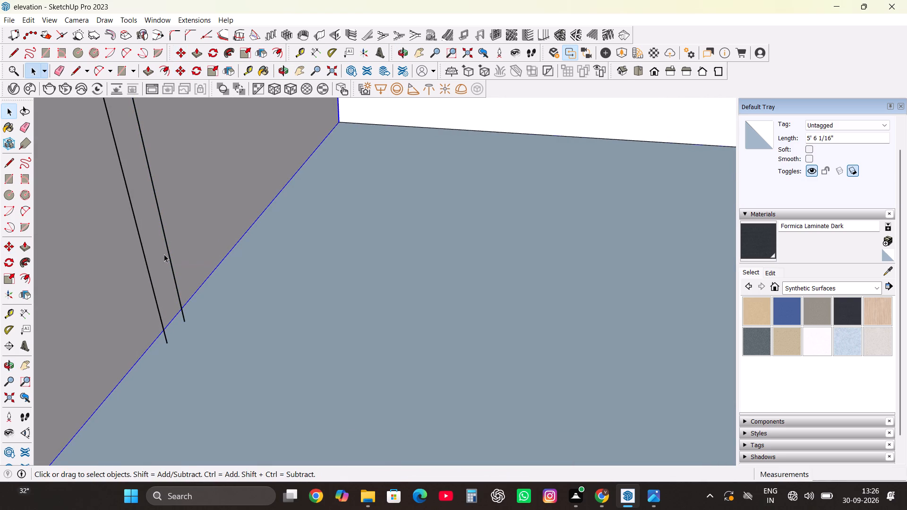
key("l")
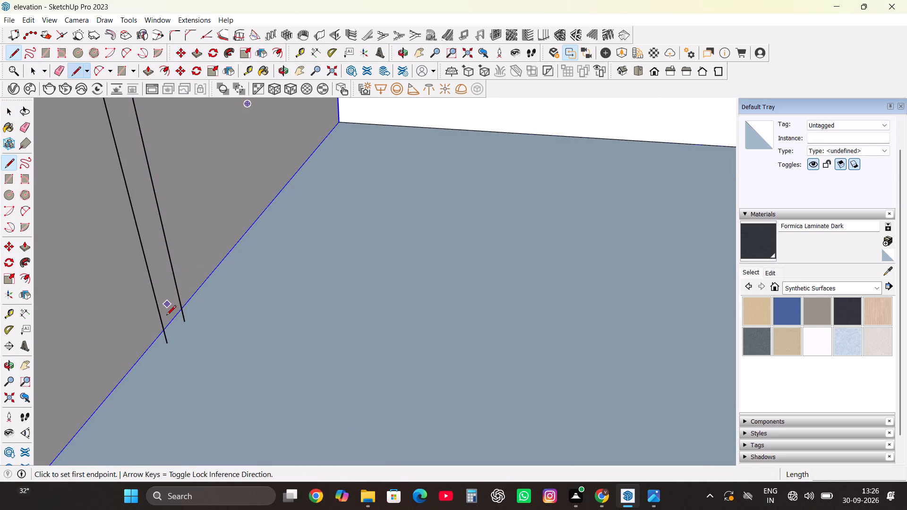
left_click(163, 328)
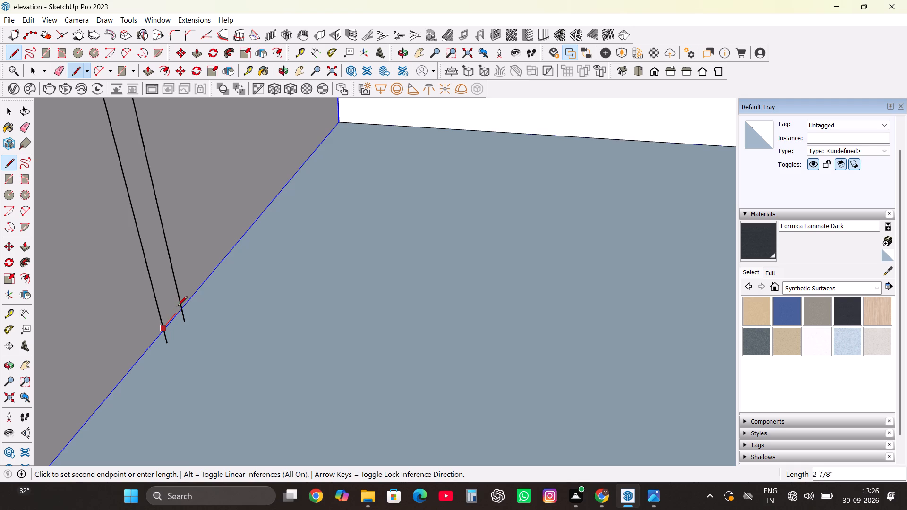
left_click(180, 304)
scroll(180, 306, "up", 9)
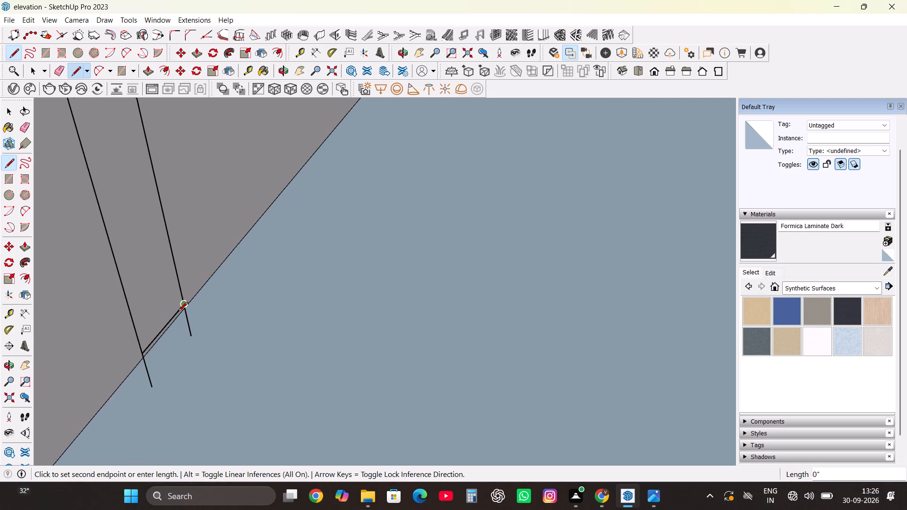
scroll(188, 324, "up", 4)
key("space")
Erase the two line stubs projecting below the narrow strip's bottom edge.
key("e")
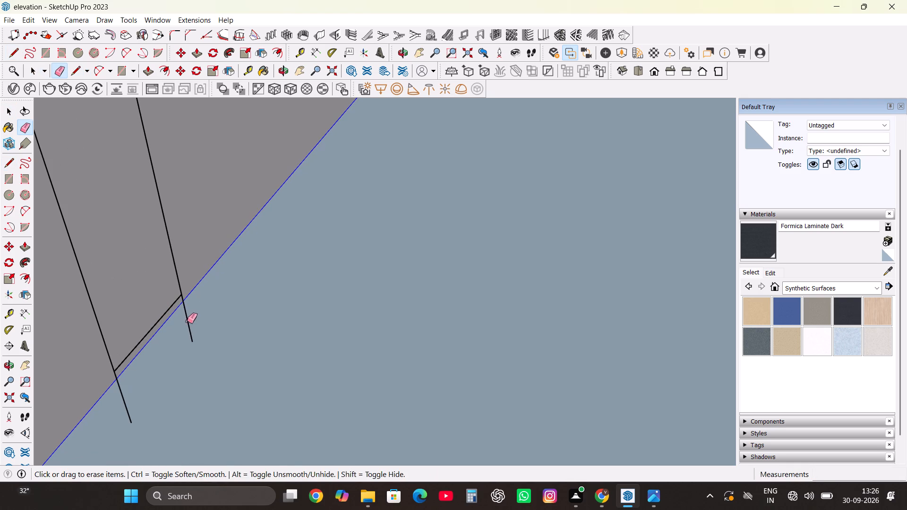
left_click(120, 381)
left_click(118, 383)
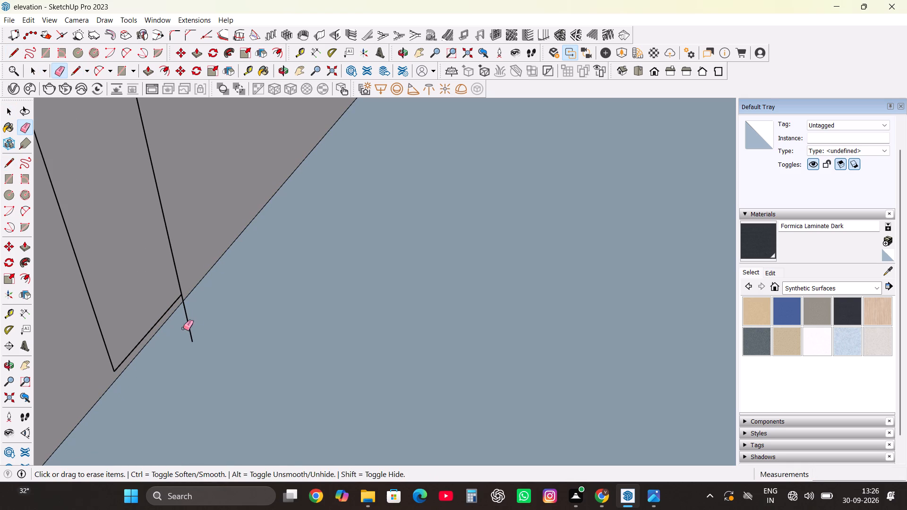
left_click(185, 315)
Move the narrow strip's outline, both vertical lines and the bottom edge, about 1' 5 9/16" along the red axis, outward from the stair landing.
scroll(356, 294, "down", 16)
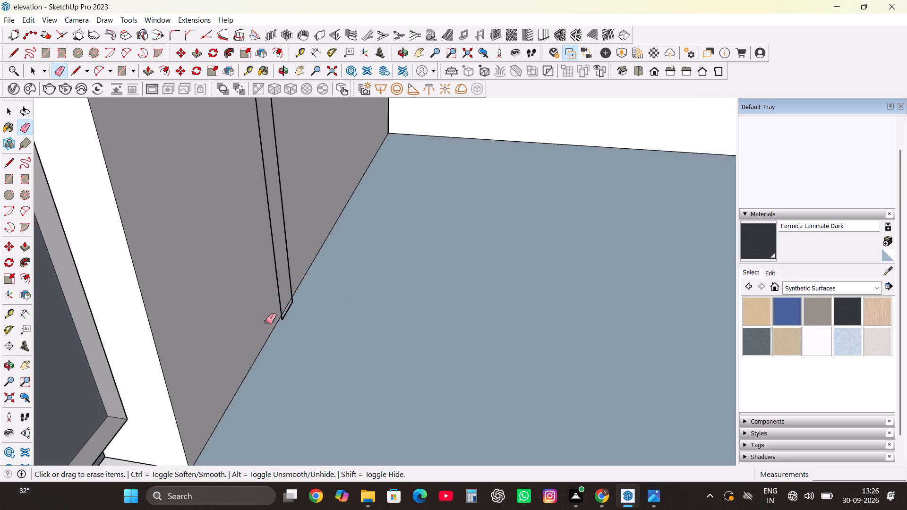
scroll(266, 322, "down", 16)
scroll(257, 214, "up", 6)
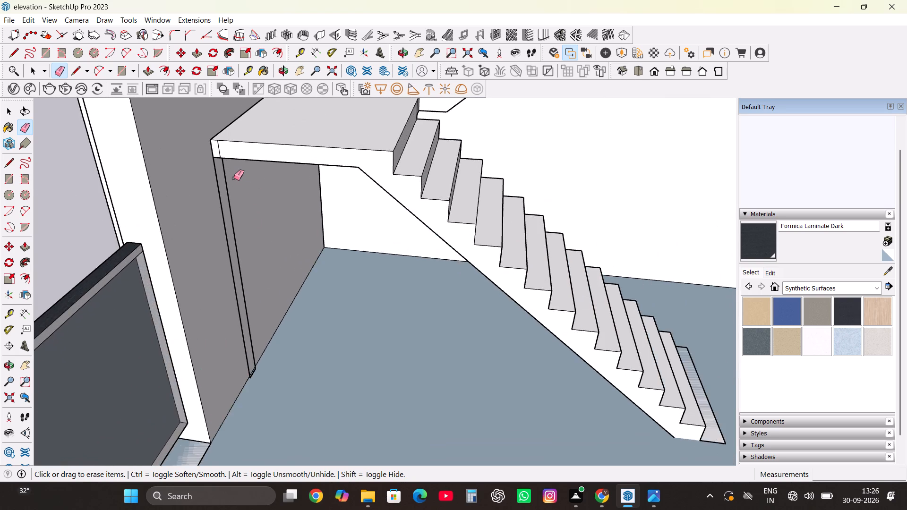
scroll(234, 178, "up", 10)
middle_click_drag(251, 239, 198, 195)
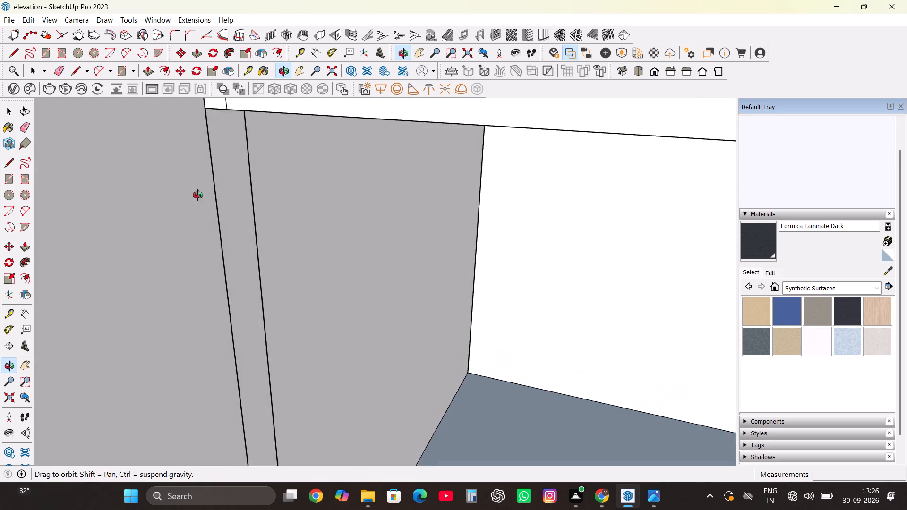
middle_click_drag(198, 195, 205, 115)
scroll(251, 182, "up", 4)
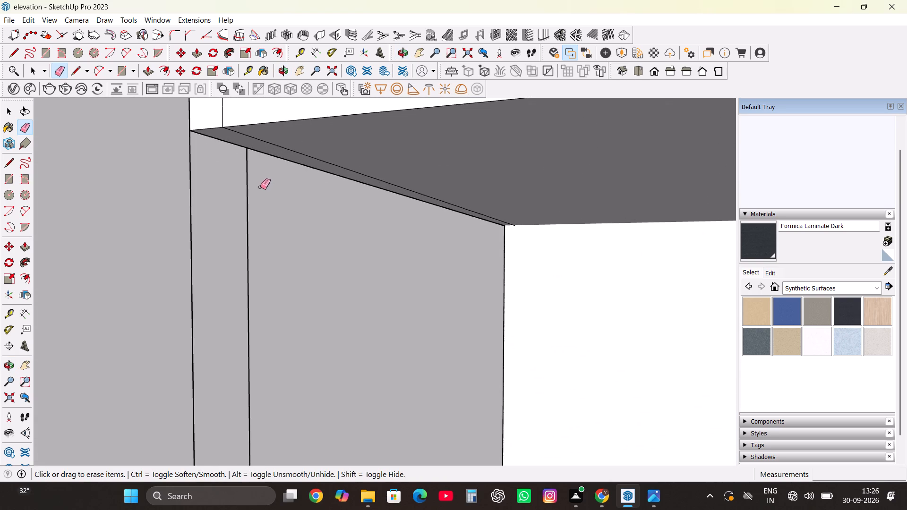
key("space")
left_click(247, 204)
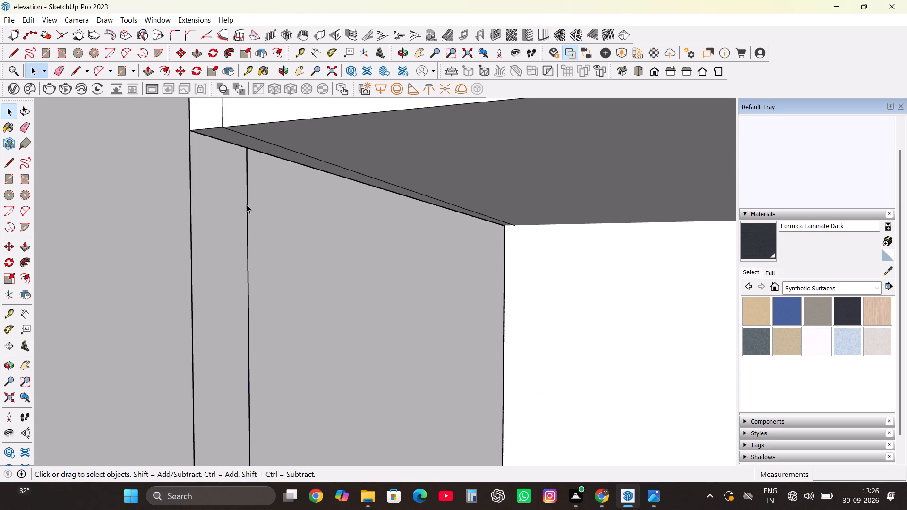
left_click(191, 236)
scroll(219, 161, "down", 10)
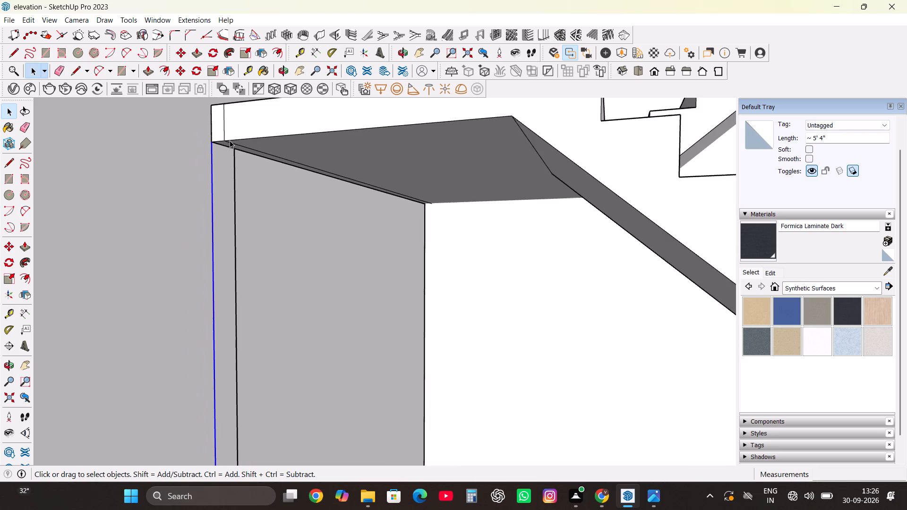
scroll(230, 140, "down", 4)
left_click(233, 329, "ctrl")
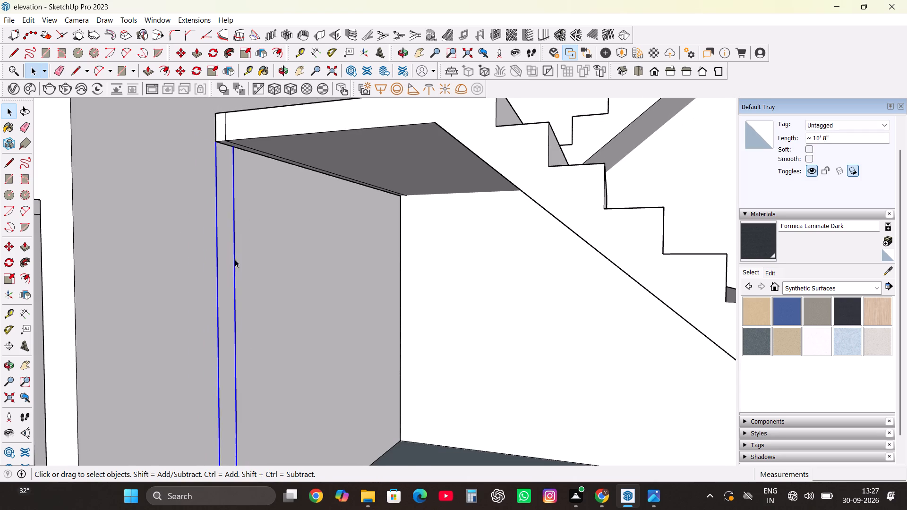
scroll(238, 246, "down", 8)
scroll(221, 418, "up", 9)
left_click(243, 408, "ctrl")
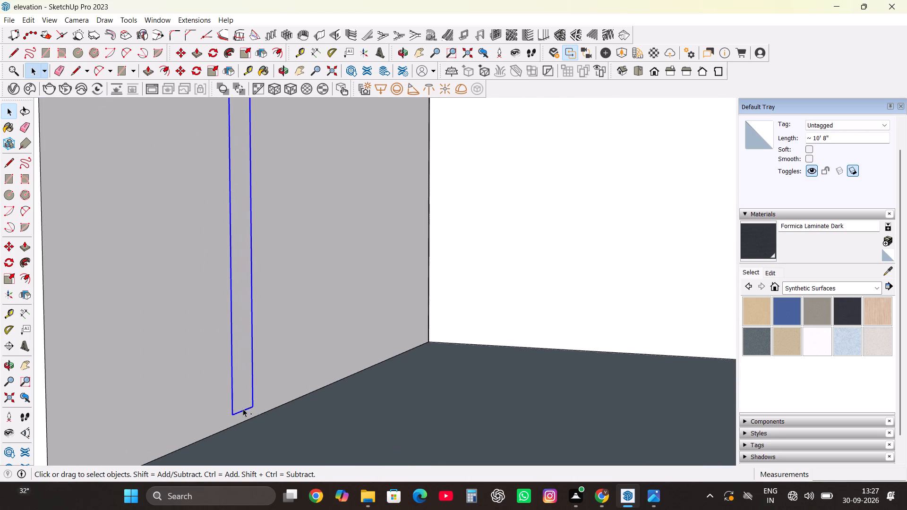
key("m")
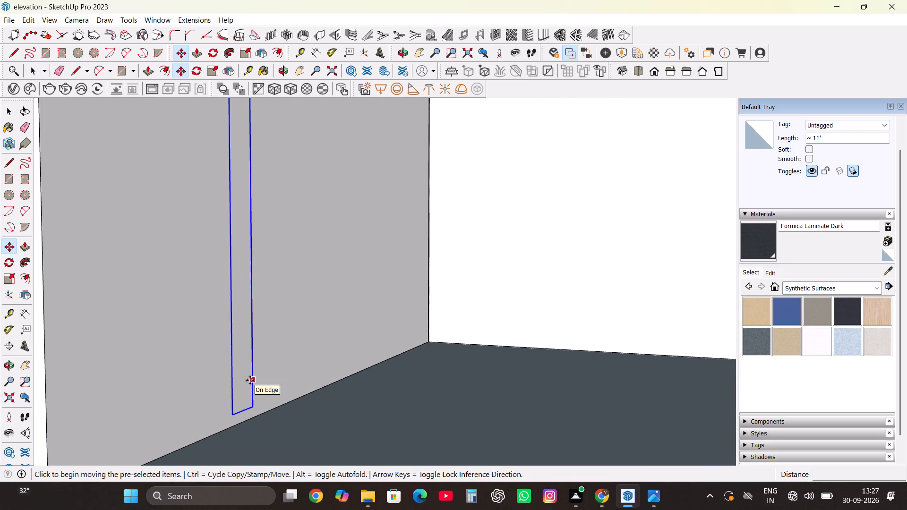
left_click(250, 380)
scroll(225, 393, "down", 4)
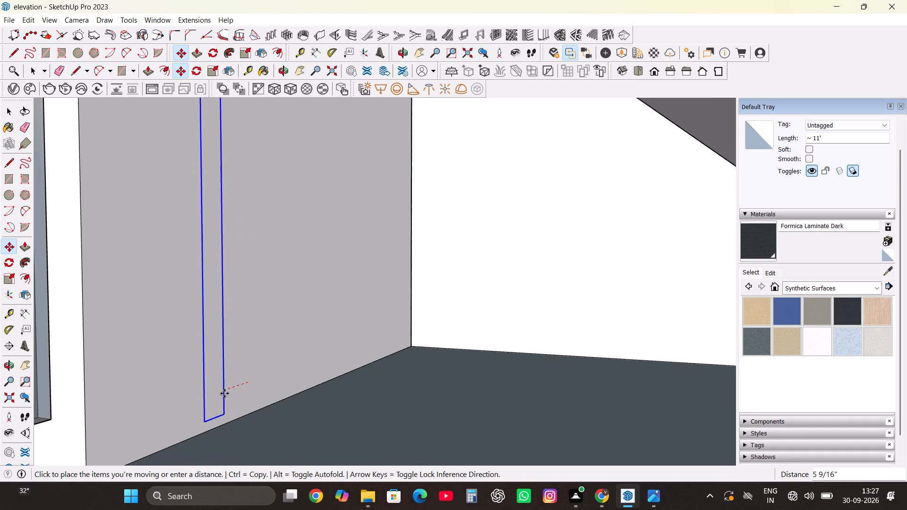
scroll(224, 393, "down", 3)
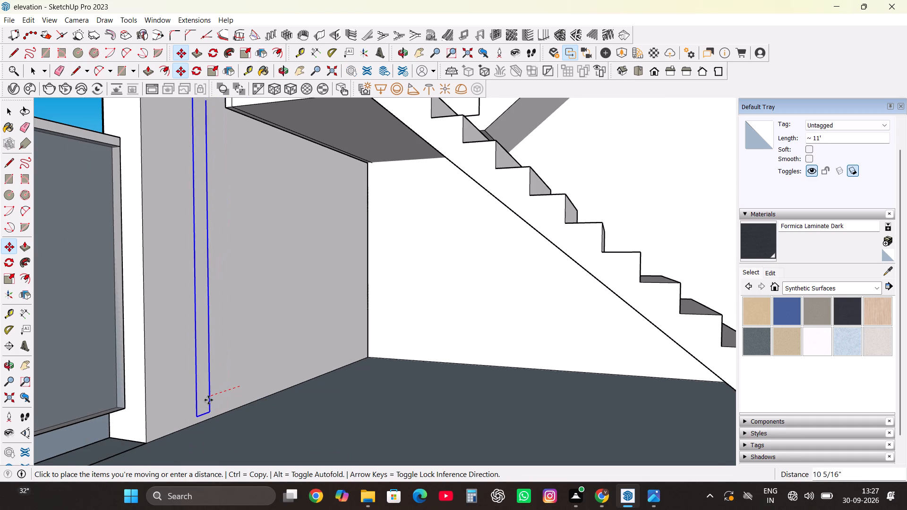
left_click(186, 408)
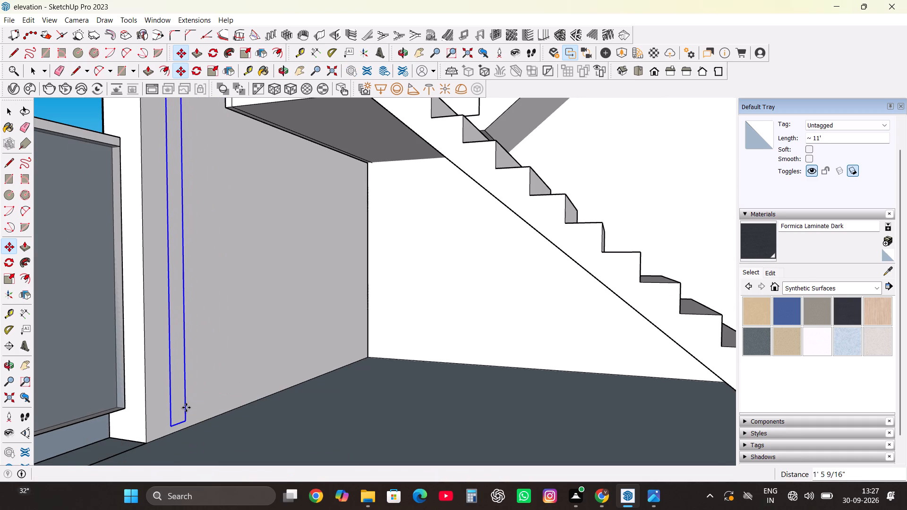
Draw a 4" line joining the upper ends of the two vertical lines, closing the strip into a face.
scroll(186, 408, "down", 5)
scroll(201, 252, "up", 5)
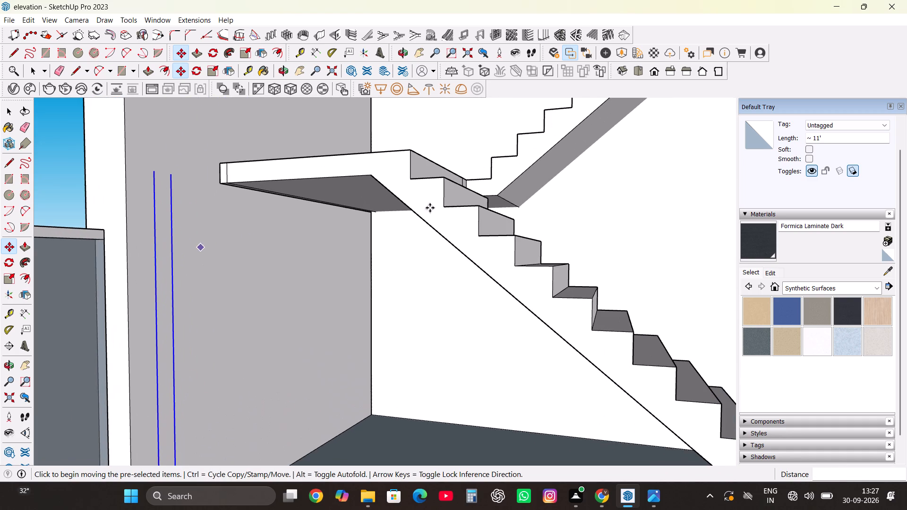
key("space")
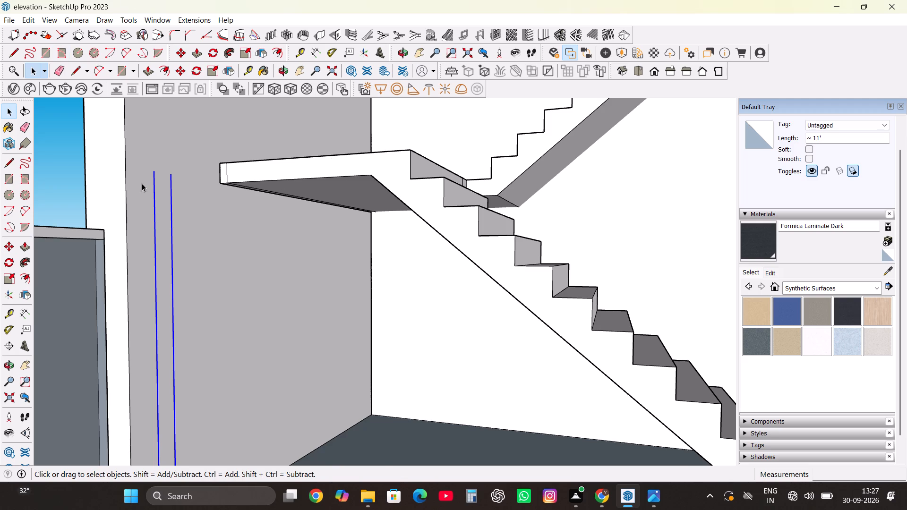
scroll(146, 198, "up", 5)
key("l")
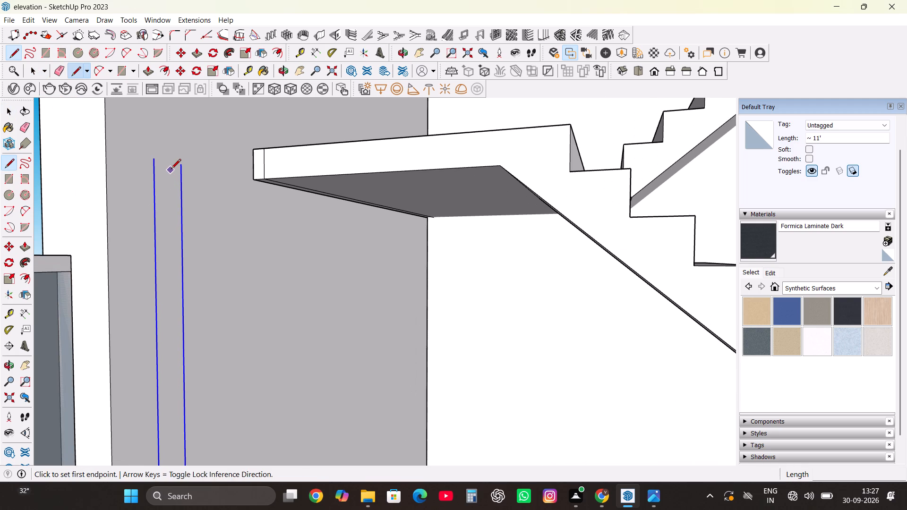
left_click(182, 164)
left_click(151, 161)
Push/Pull the narrow strip face about 10' 1 1/8" out from the side wall to form a thin partition in front of the staircase.
scroll(169, 152, "down", 4)
key("space")
left_click(176, 210)
scroll(172, 167, "down", 4)
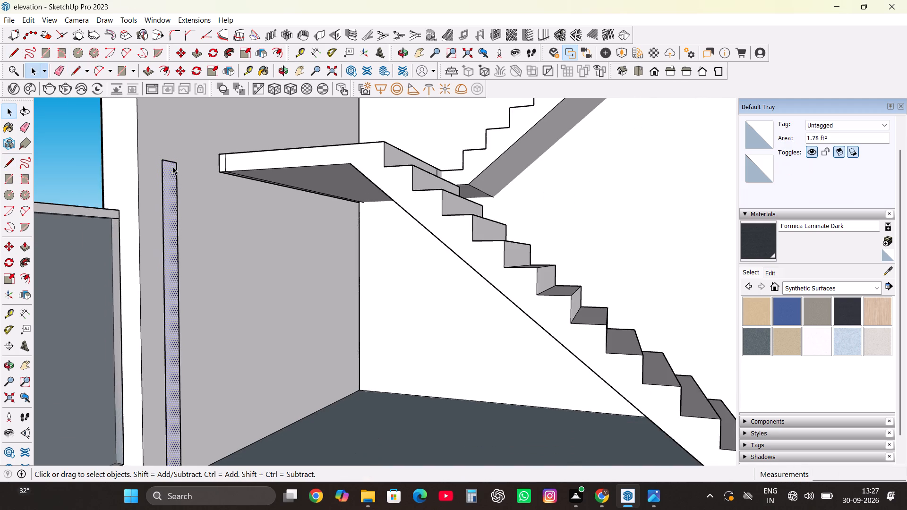
scroll(172, 166, "down", 5)
key("p")
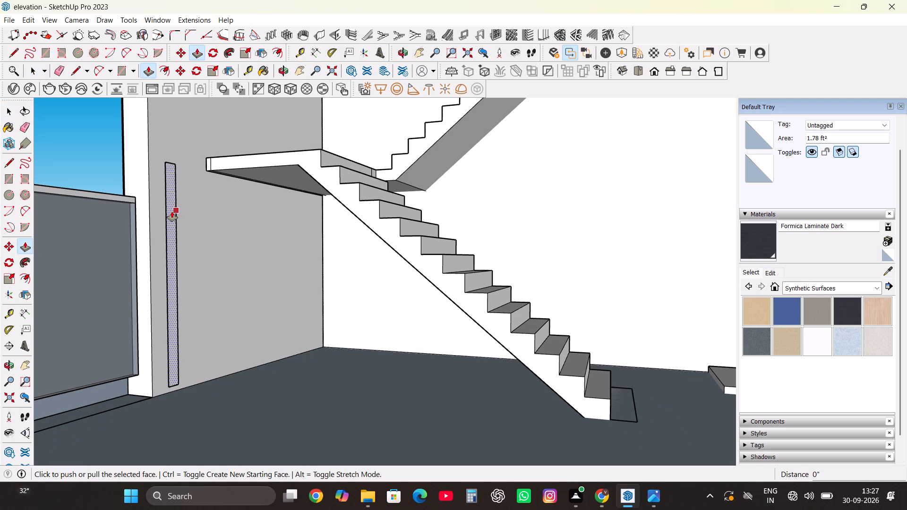
left_click_drag(172, 212, 286, 237)
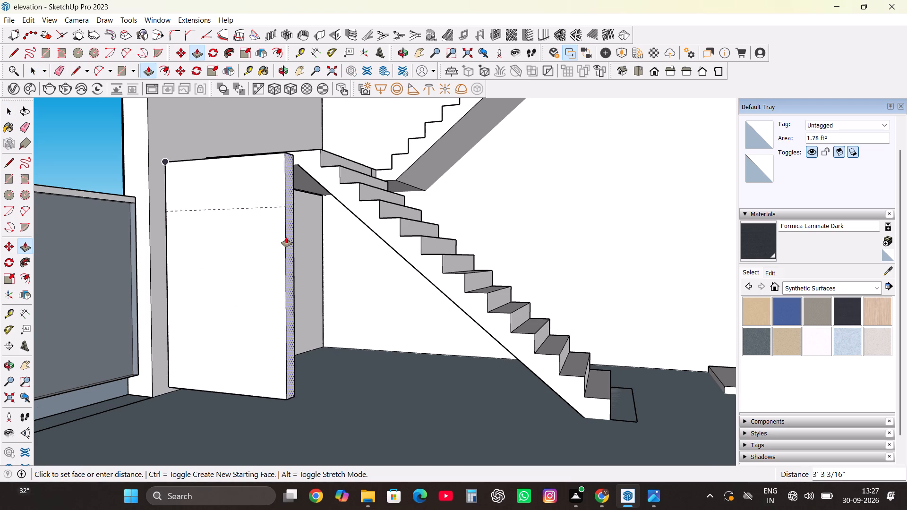
scroll(286, 237, "down", 5)
left_click_drag(286, 237, 287, 237)
scroll(287, 237, "down", 3)
key("x")
scroll(287, 237, "down", 2)
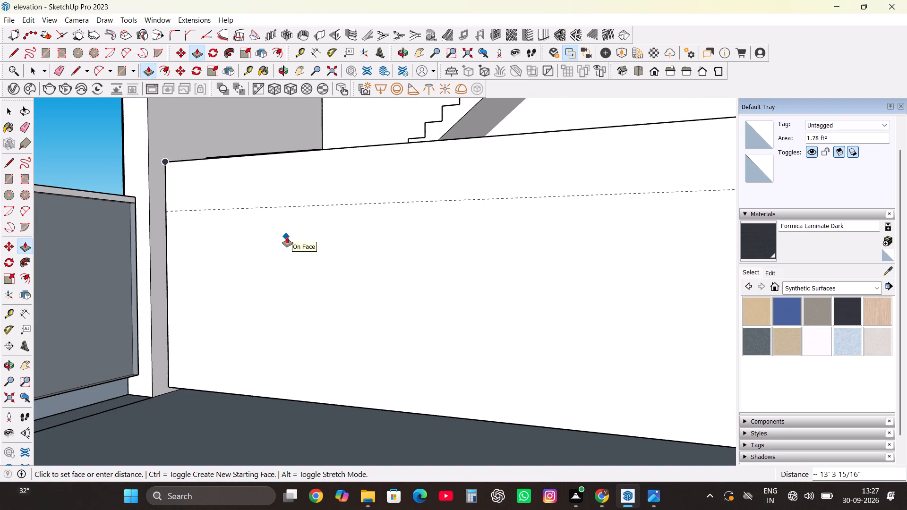
scroll(287, 237, "down", 1)
left_click_drag(287, 237, 463, 234)
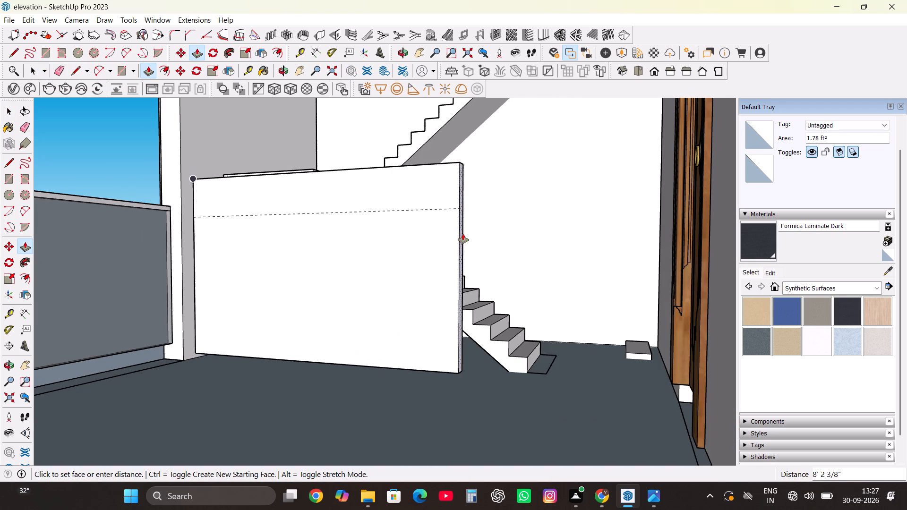
left_click_drag(463, 234, 529, 294)
scroll(439, 318, "down", 4)
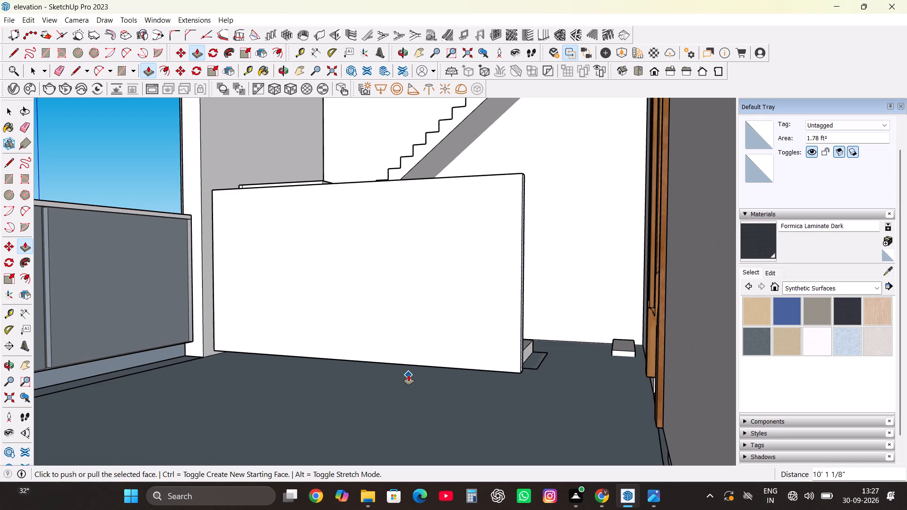
key("space")
Pull the partition's bottom face down about 2 1/16" so that it meets the floor.
middle_click_drag(405, 361, 420, 330)
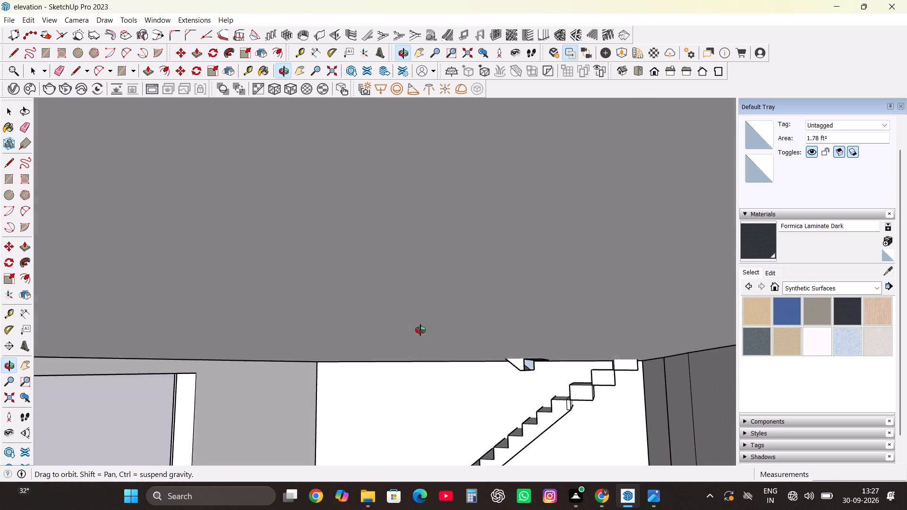
middle_click_drag(420, 330, 465, 303)
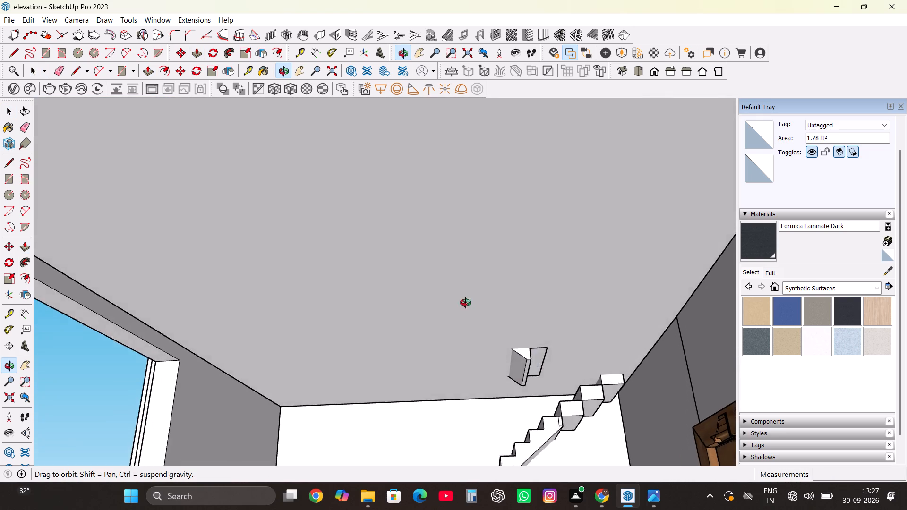
middle_click_drag(465, 303, 526, 382)
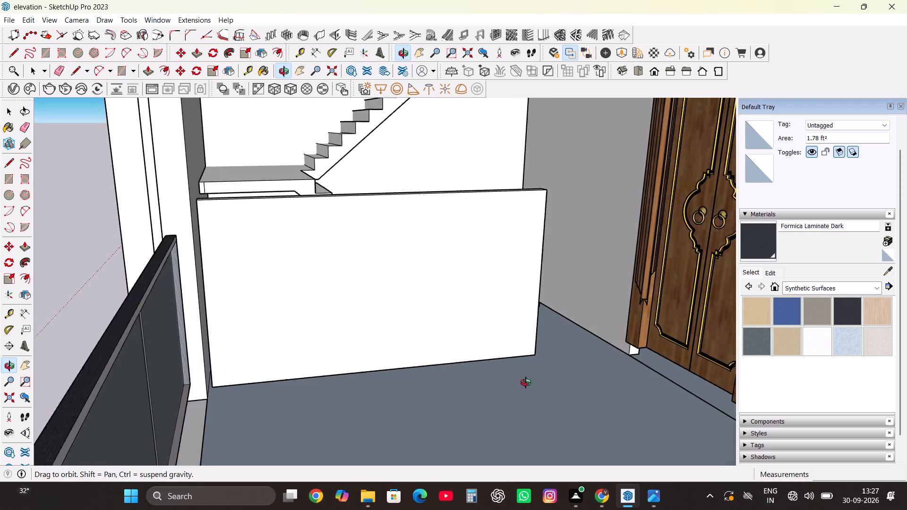
middle_click_drag(526, 382, 427, 329)
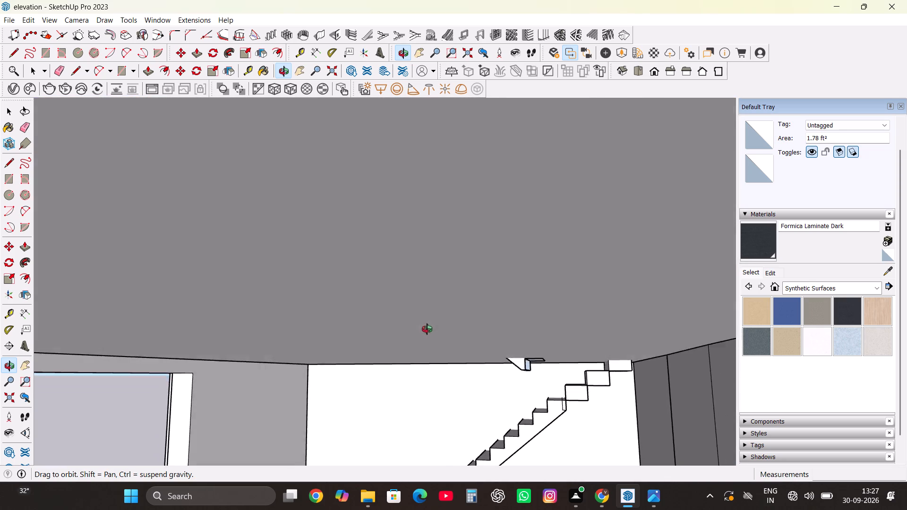
middle_click_drag(427, 329, 412, 334)
scroll(523, 372, "up", 4)
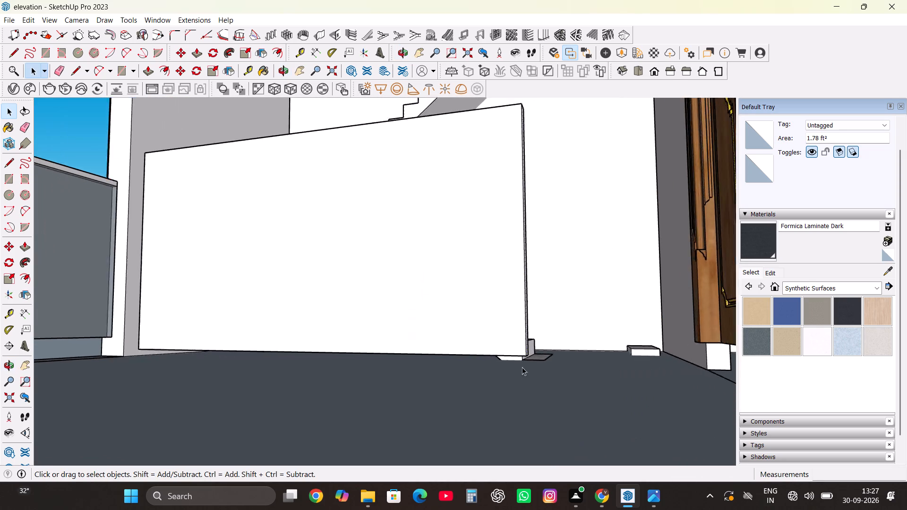
scroll(522, 367, "up", 18)
middle_click_drag(519, 360, 502, 350)
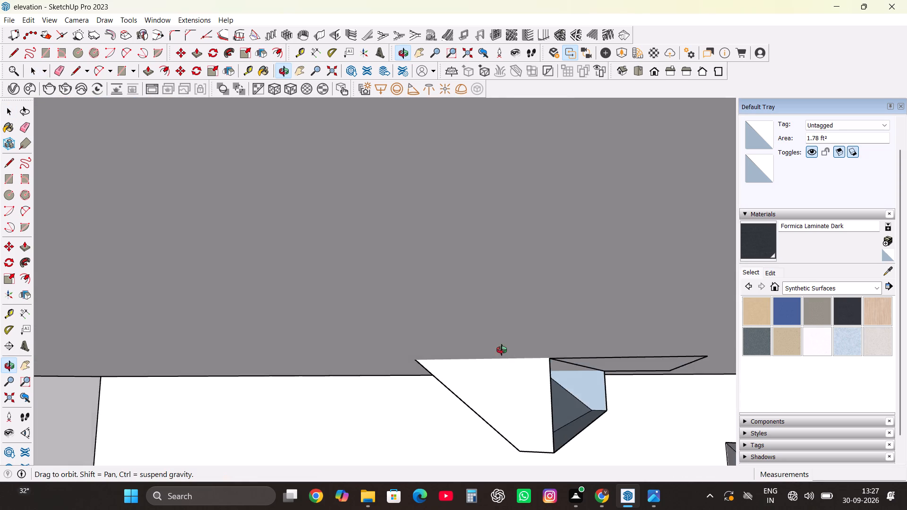
middle_click_drag(502, 350, 502, 362)
left_click(523, 285)
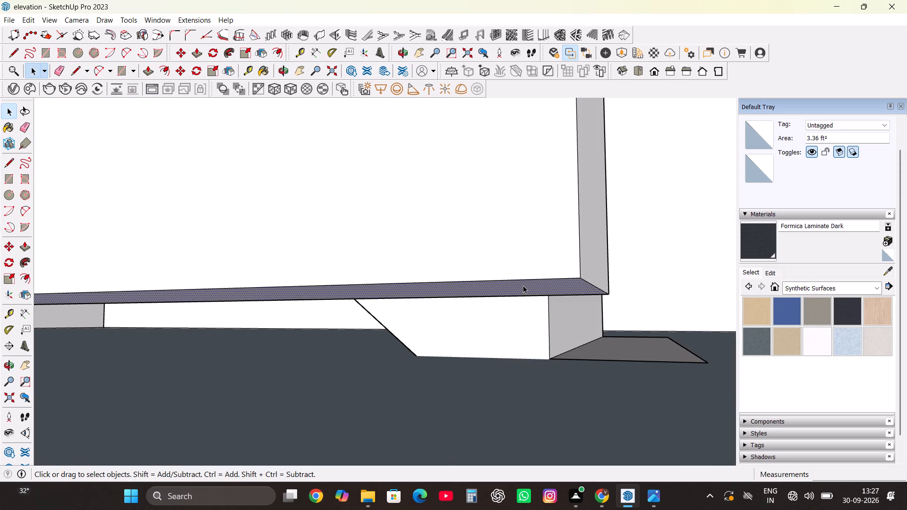
key("p")
left_click_drag(523, 285, 552, 312)
scroll(548, 312, "down", 6)
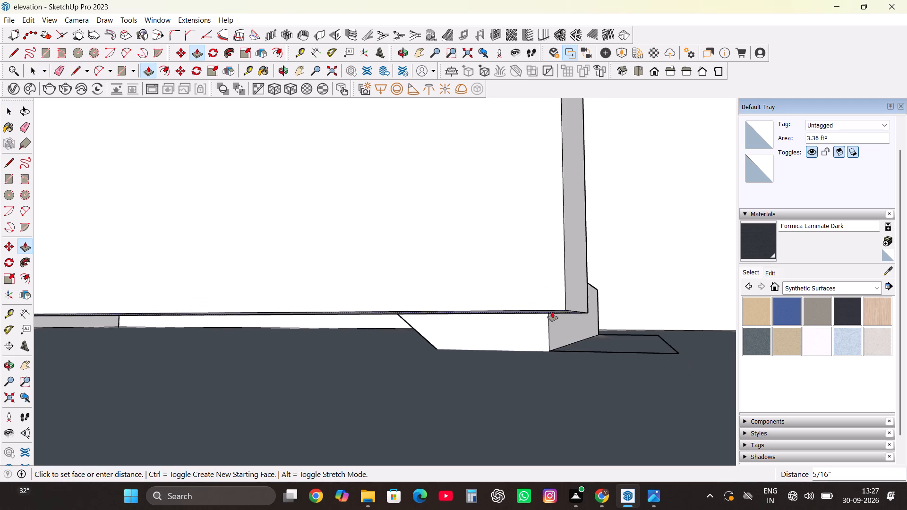
left_click_drag(552, 312, 590, 392)
scroll(553, 312, "down", 5)
scroll(660, 341, "down", 10)
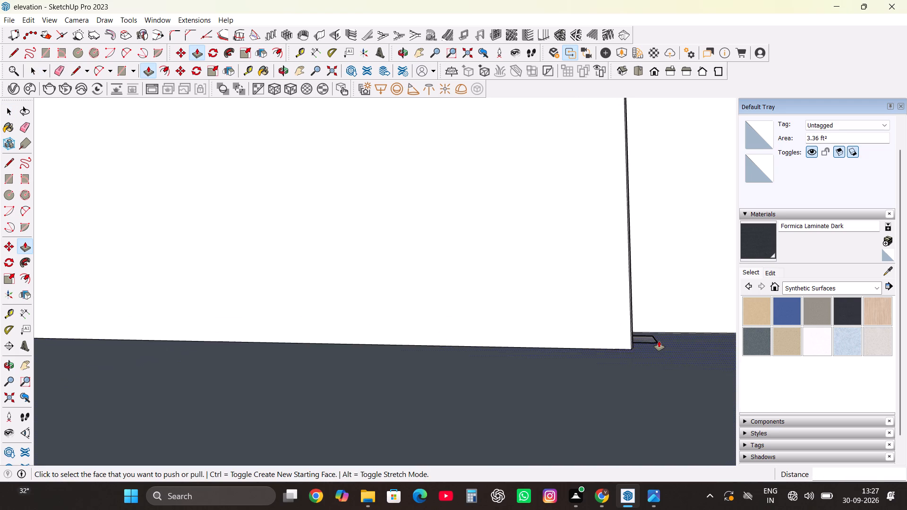
Examine the partition's base at the floor and the complete front elevation from outside.
scroll(659, 341, "down", 6)
scroll(557, 372, "down", 20)
scroll(557, 372, "down", 1)
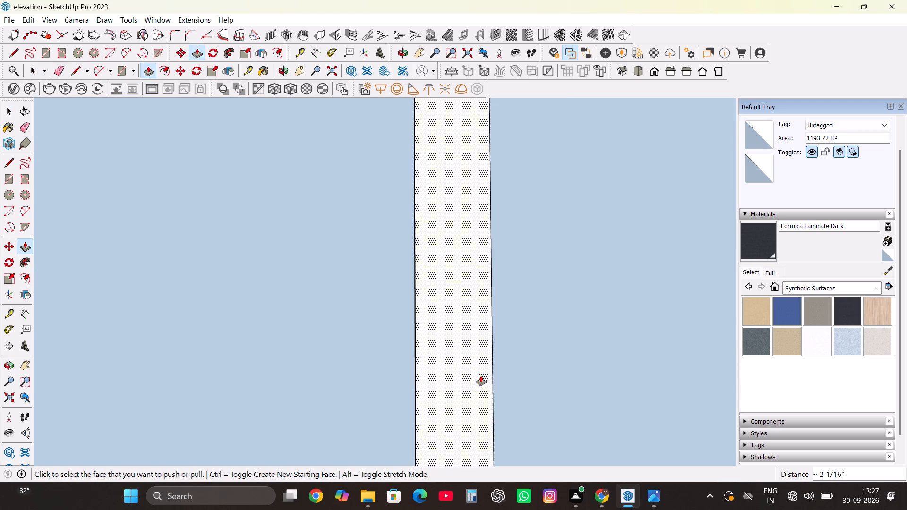
key("x")
middle_click_drag(341, 380, 512, 439)
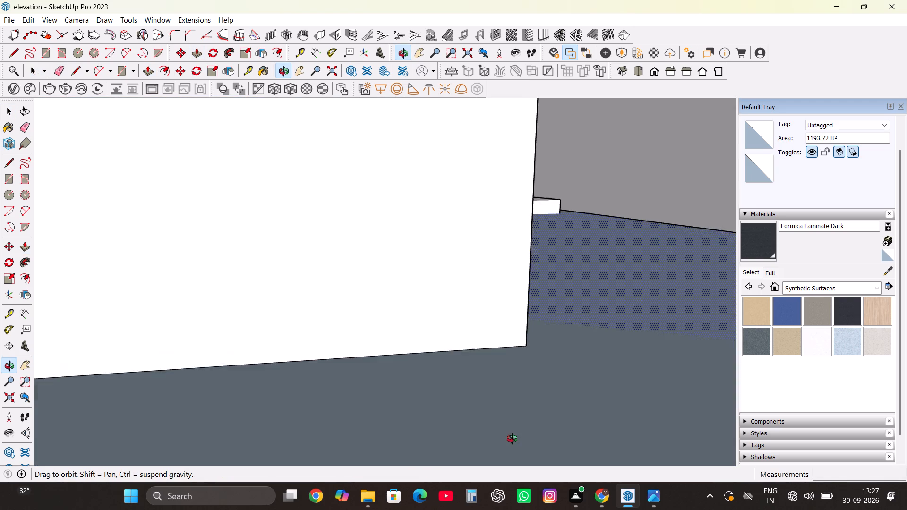
middle_click_drag(512, 439, 516, 439)
key("space")
scroll(610, 353, "down", 20)
scroll(610, 353, "down", 5)
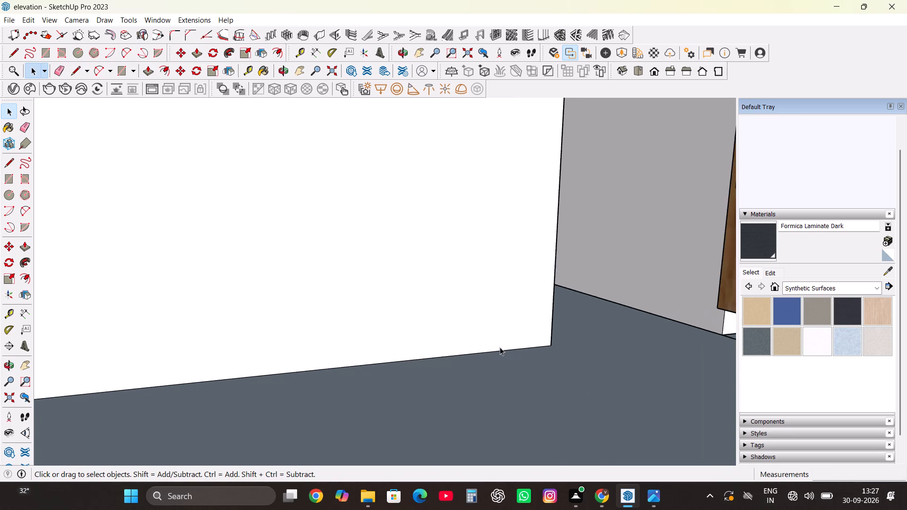
scroll(500, 347, "down", 20)
scroll(500, 347, "down", 12)
middle_click_drag(325, 362, 548, 293)
double_click(296, 361)
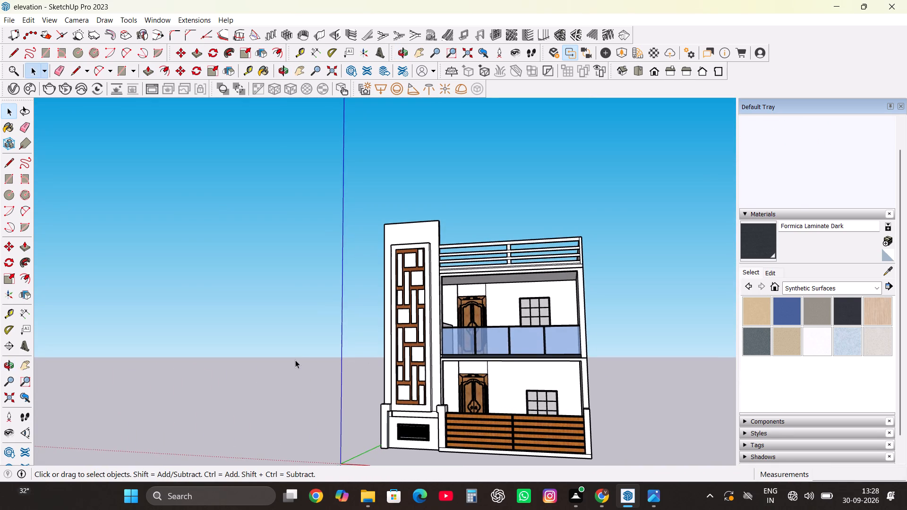
Push/Pull the free end face of the upper-floor staircase partition back about 8 1/2" to shorten it.
scroll(554, 357, "up", 20)
scroll(554, 357, "up", 1)
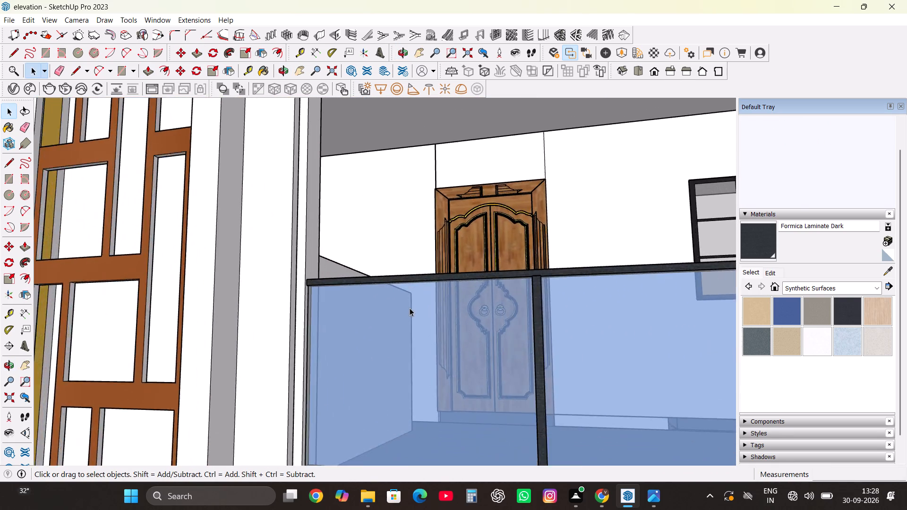
scroll(410, 308, "up", 3)
middle_click_drag(448, 271, 322, 405)
scroll(448, 271, "up", 1)
scroll(377, 301, "down", 5)
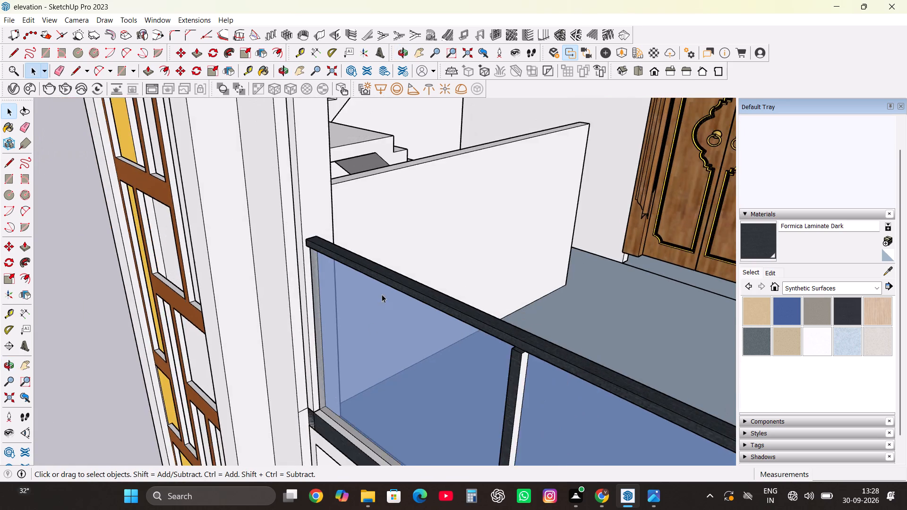
scroll(382, 294, "down", 3)
scroll(647, 160, "up", 12)
middle_click_drag(512, 244, 406, 268)
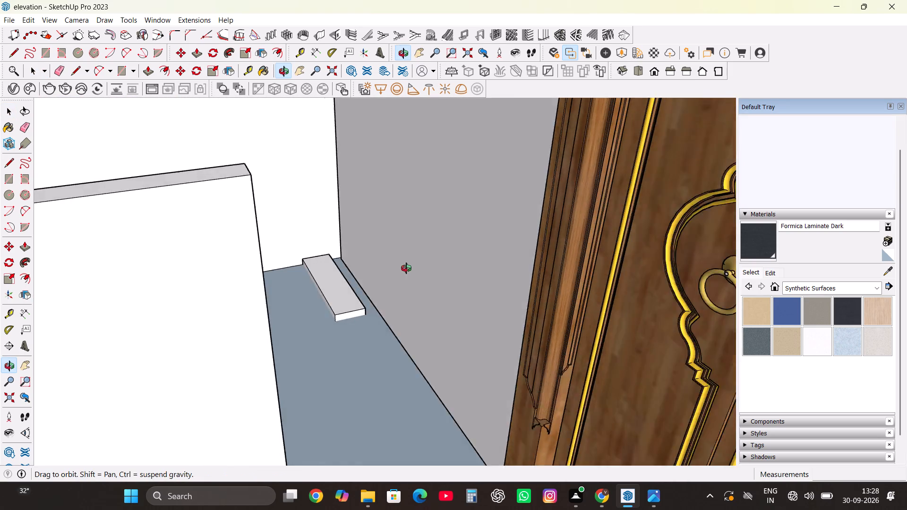
middle_click_drag(406, 268, 402, 268)
scroll(400, 247, "down", 4)
scroll(334, 292, "up", 3)
middle_click_drag(342, 298, 288, 310)
scroll(391, 249, "down", 8)
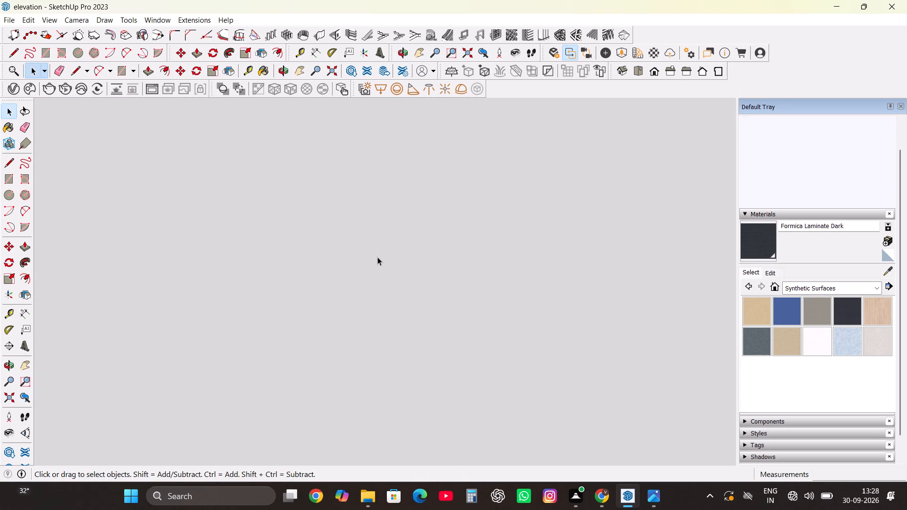
key("x")
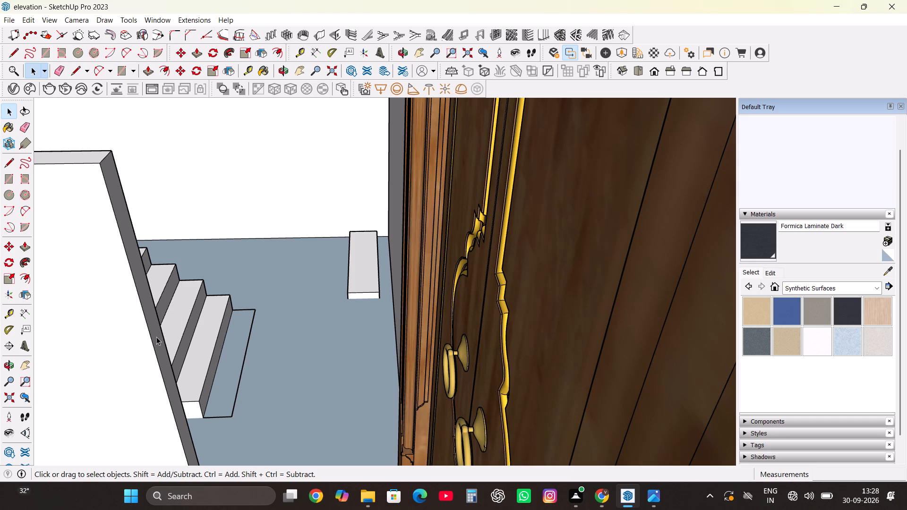
left_click(156, 337)
key("p")
left_click_drag(156, 337, 136, 327)
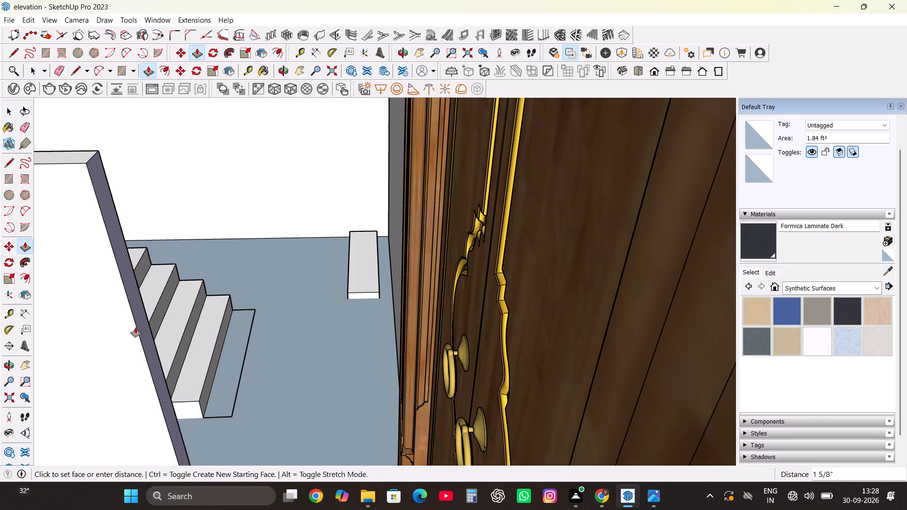
left_click_drag(136, 327, 100, 318)
scroll(281, 278, "down", 10)
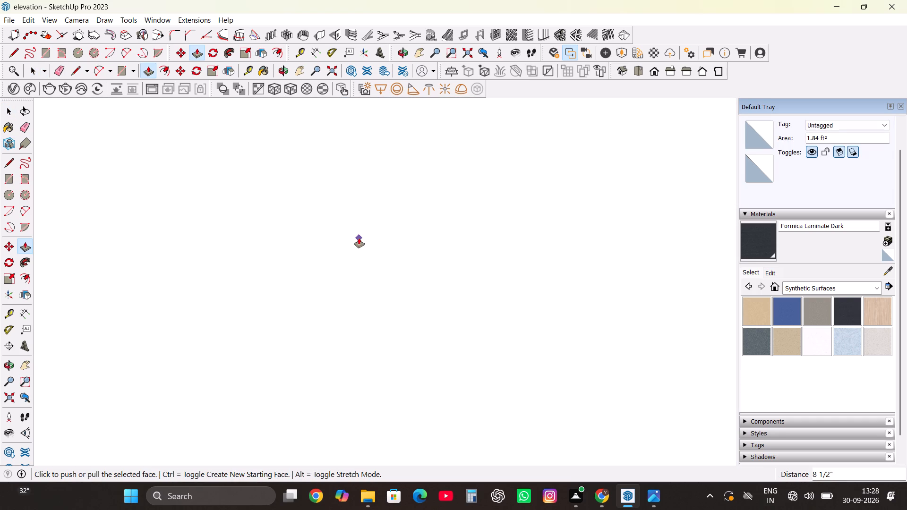
key("space")
Examine the partition's free end against the staircase and door, from close up and through the glass railing.
middle_click_drag(343, 258, 611, 246)
type("xx")
key("x")
key("x")
key("x")
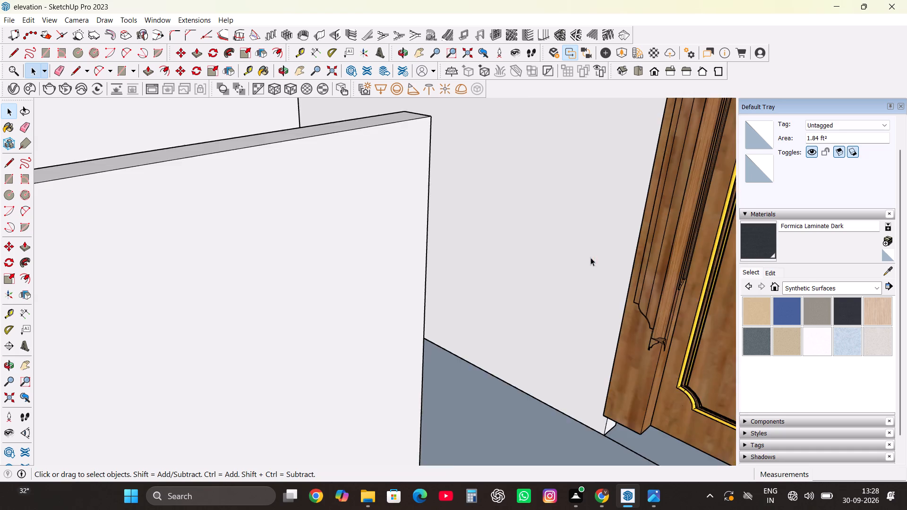
key("x")
key("x")
key("x")
key("x")
middle_click_drag(427, 322, 437, 318)
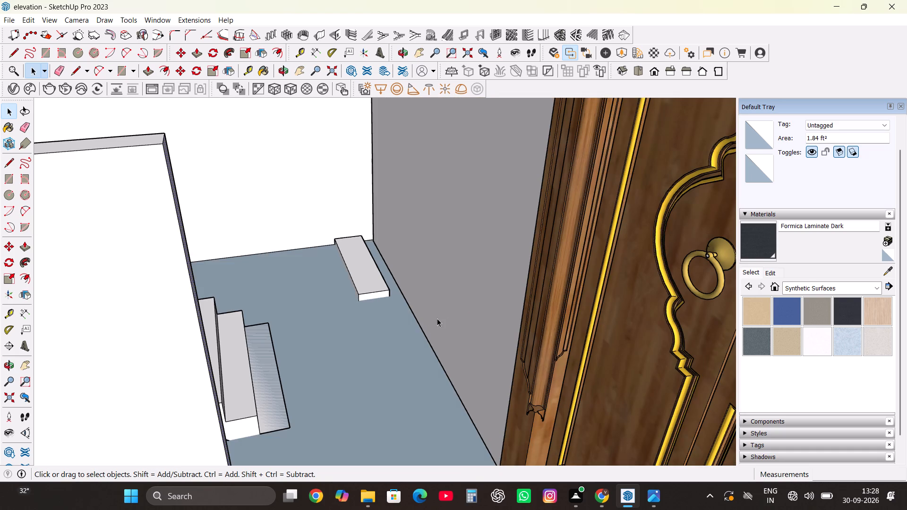
middle_click_drag(437, 318, 567, 243)
scroll(513, 256, "down", 20)
scroll(513, 256, "down", 7)
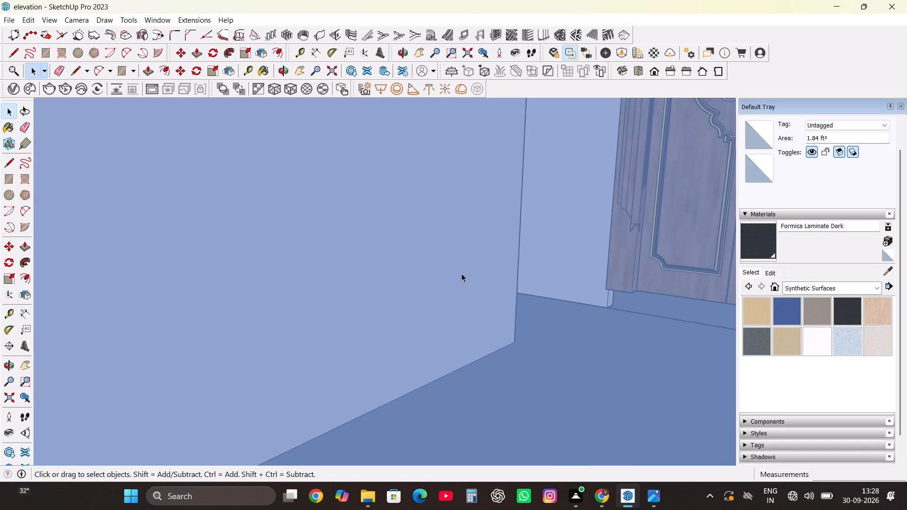
scroll(462, 273, "down", 20)
scroll(462, 273, "down", 20)
scroll(462, 273, "down", 5)
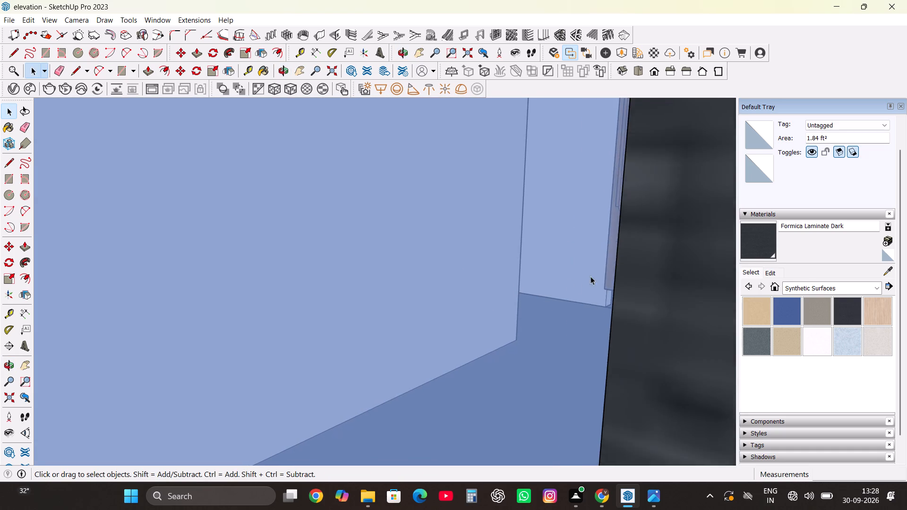
scroll(590, 276, "down", 20)
scroll(590, 276, "down", 20)
scroll(590, 276, "down", 5)
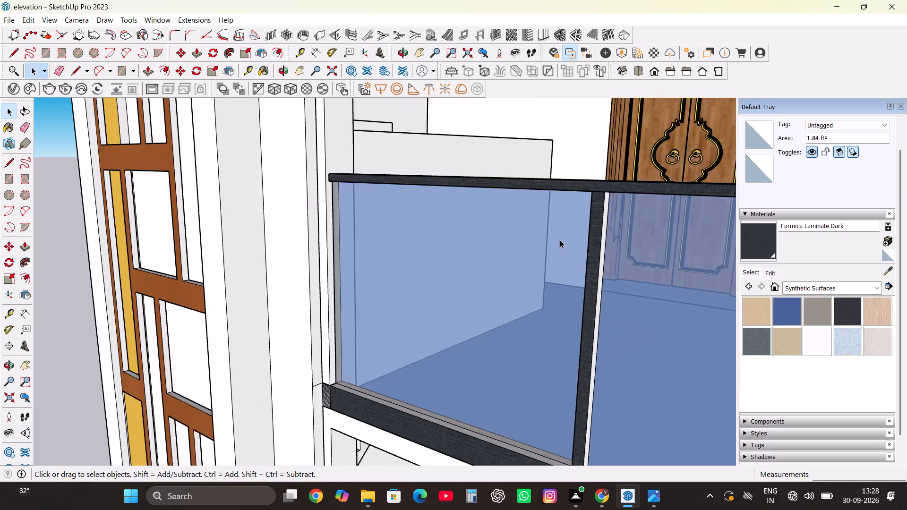
scroll(560, 240, "down", 20)
scroll(560, 240, "down", 20)
scroll(560, 240, "down", 4)
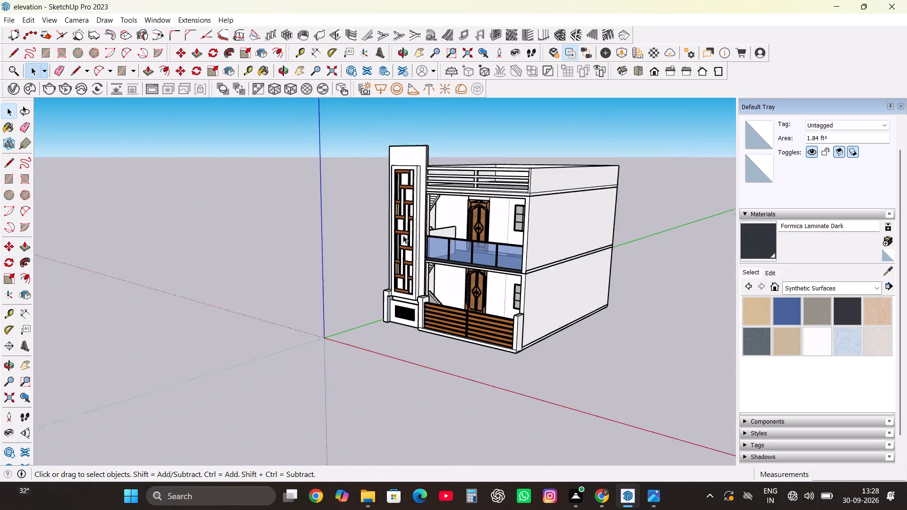
Examine the complete front elevation from outside, from the roof railing down to the gate.
middle_click_drag(441, 296, 587, 231)
key("space")
double_click(597, 214)
scroll(488, 248, "up", 15)
middle_click_drag(458, 260, 468, 329)
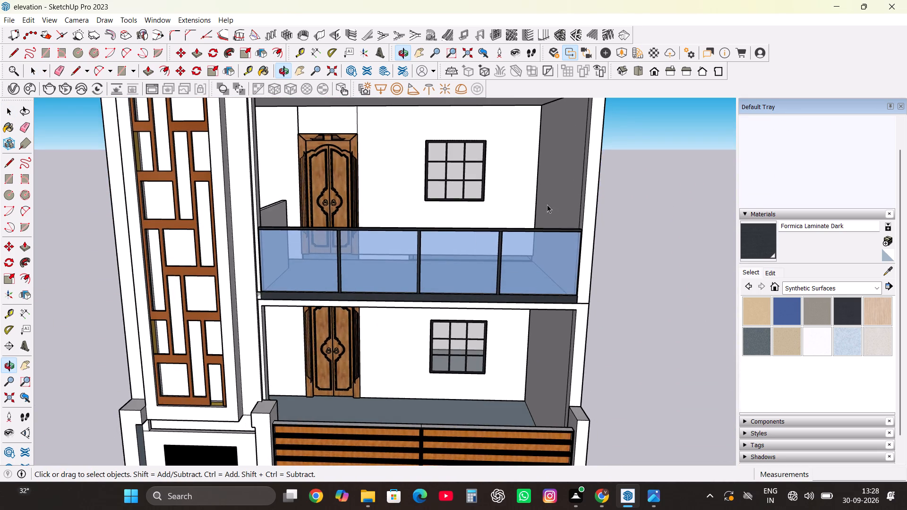
scroll(554, 180, "down", 5)
scroll(448, 283, "up", 7)
scroll(529, 310, "down", 5)
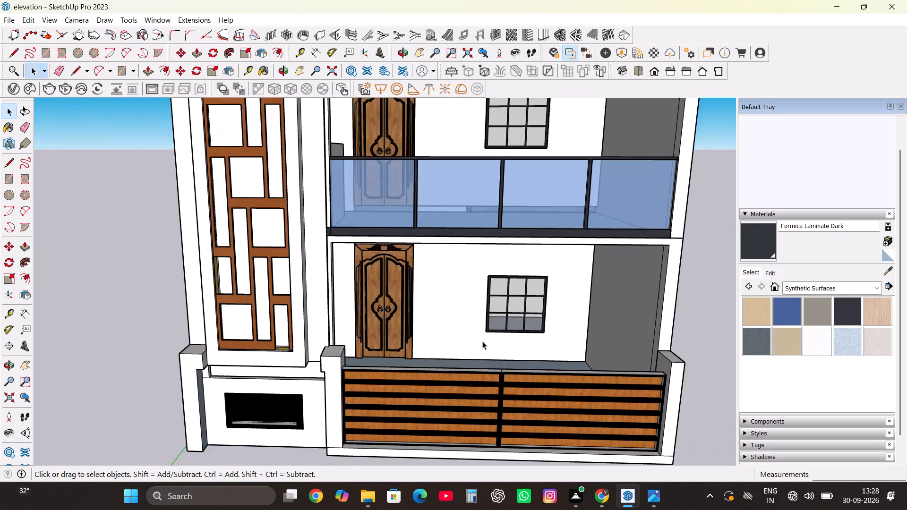
scroll(482, 341, "down", 6)
middle_click_drag(480, 347, 465, 298)
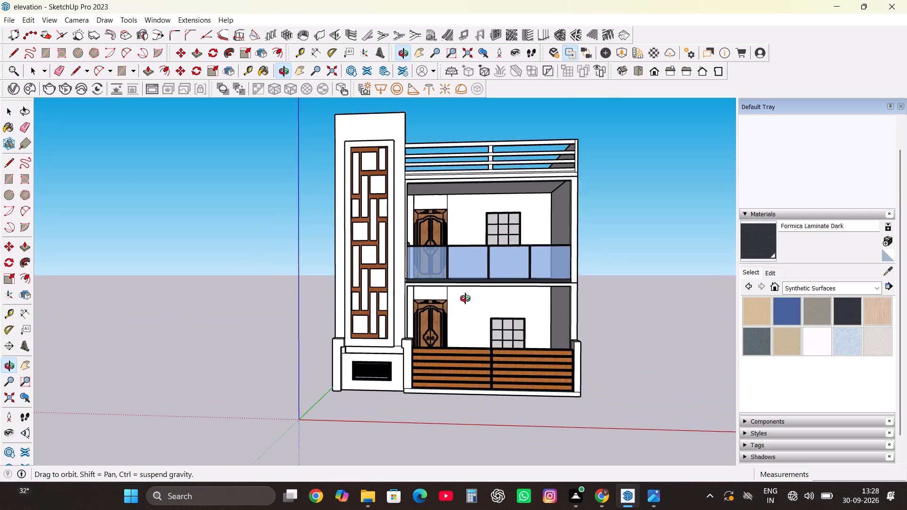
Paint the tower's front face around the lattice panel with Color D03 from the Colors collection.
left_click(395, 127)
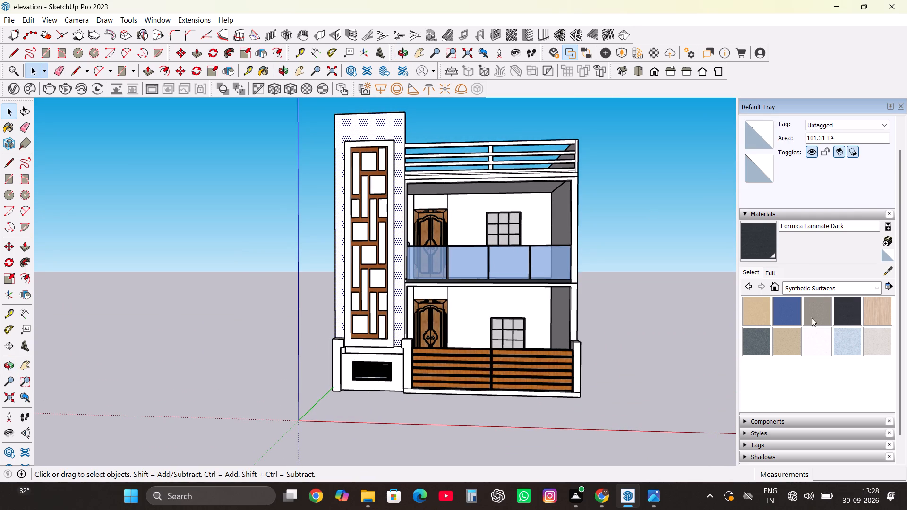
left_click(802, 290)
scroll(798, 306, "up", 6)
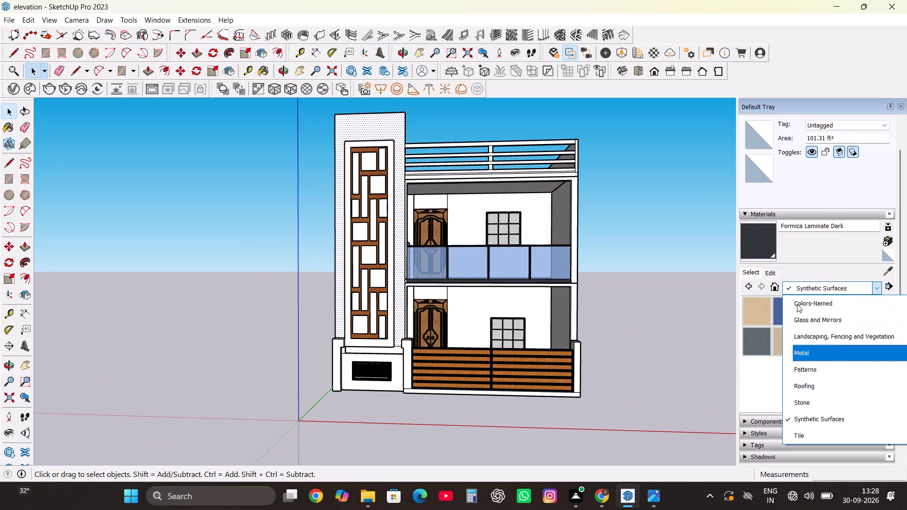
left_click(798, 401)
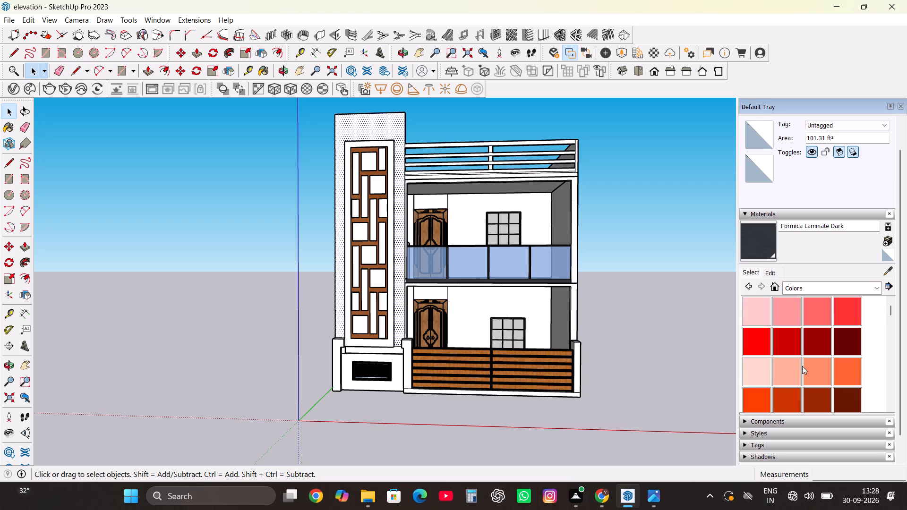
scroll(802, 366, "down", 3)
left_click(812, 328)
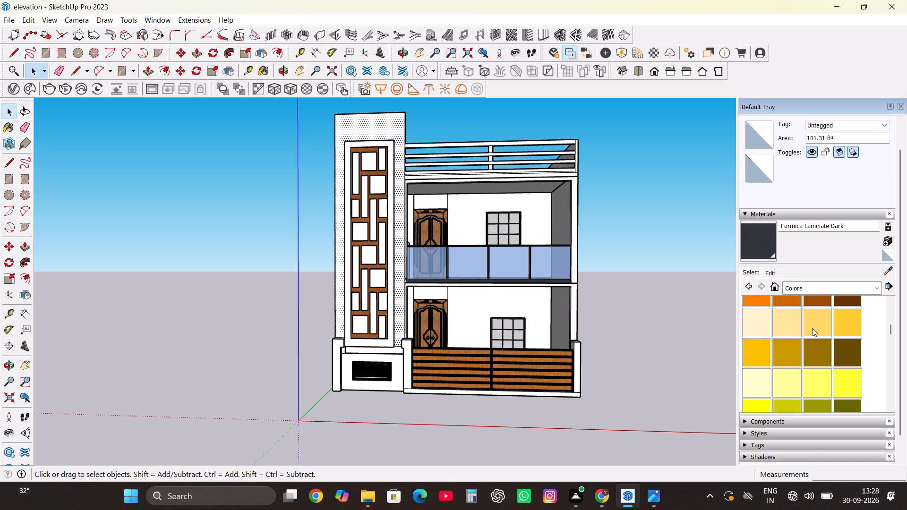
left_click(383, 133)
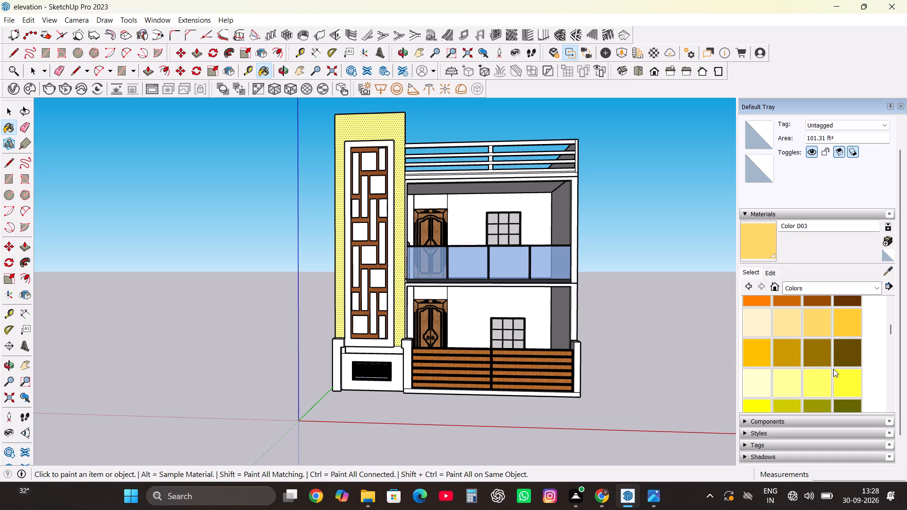
Paint the tower's front face, both floors' window walls and the wall above the upper door with Color E02 from the Colors collection.
left_click(790, 389)
left_click(383, 133)
scroll(404, 185, "up", 4)
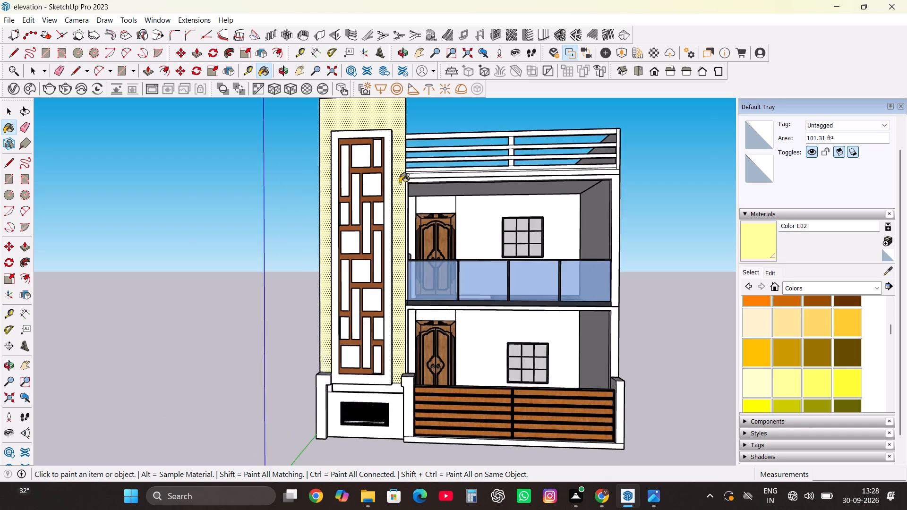
scroll(400, 183, "up", 1)
left_click(496, 225)
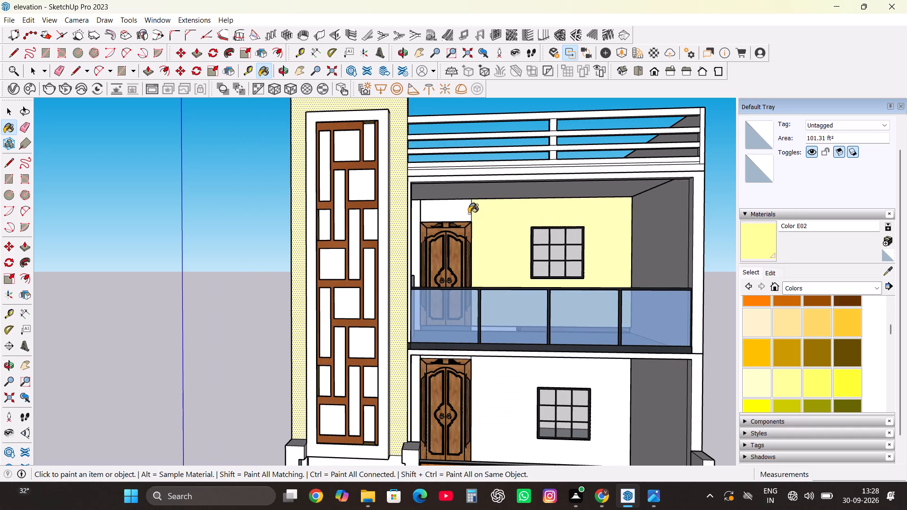
left_click(469, 213)
left_click(532, 391)
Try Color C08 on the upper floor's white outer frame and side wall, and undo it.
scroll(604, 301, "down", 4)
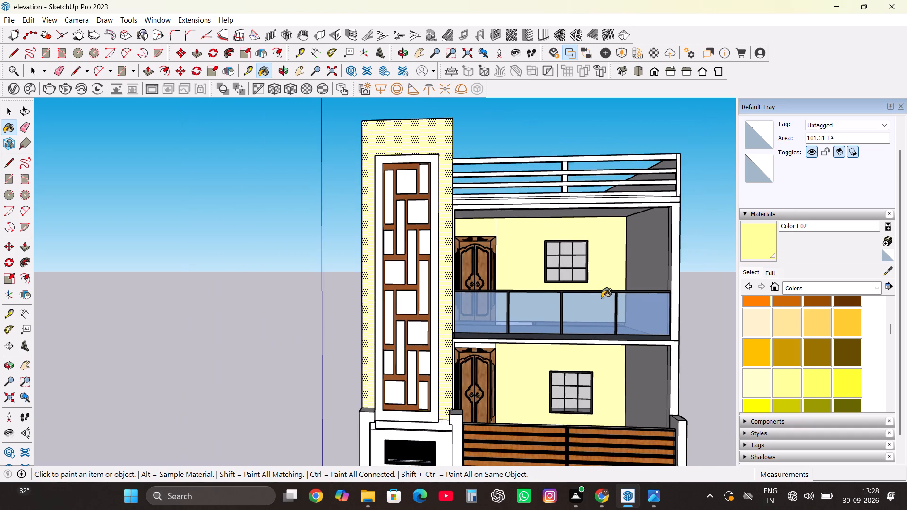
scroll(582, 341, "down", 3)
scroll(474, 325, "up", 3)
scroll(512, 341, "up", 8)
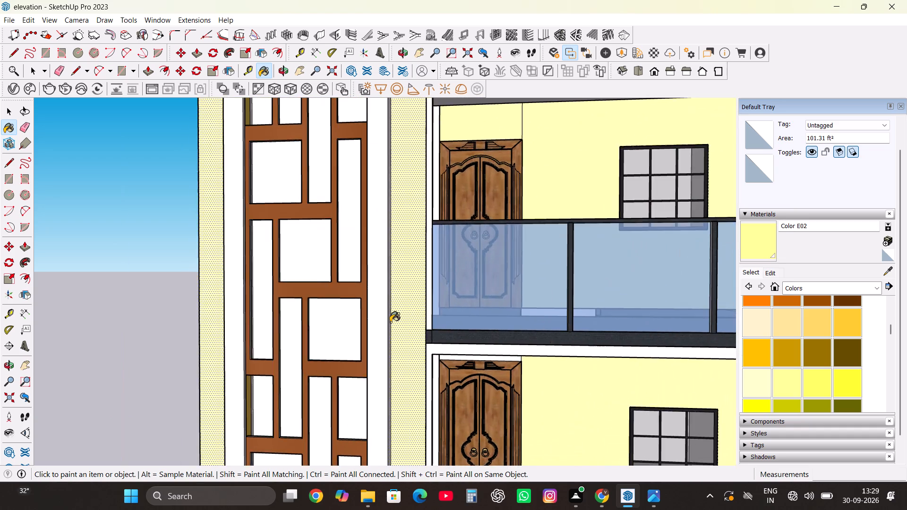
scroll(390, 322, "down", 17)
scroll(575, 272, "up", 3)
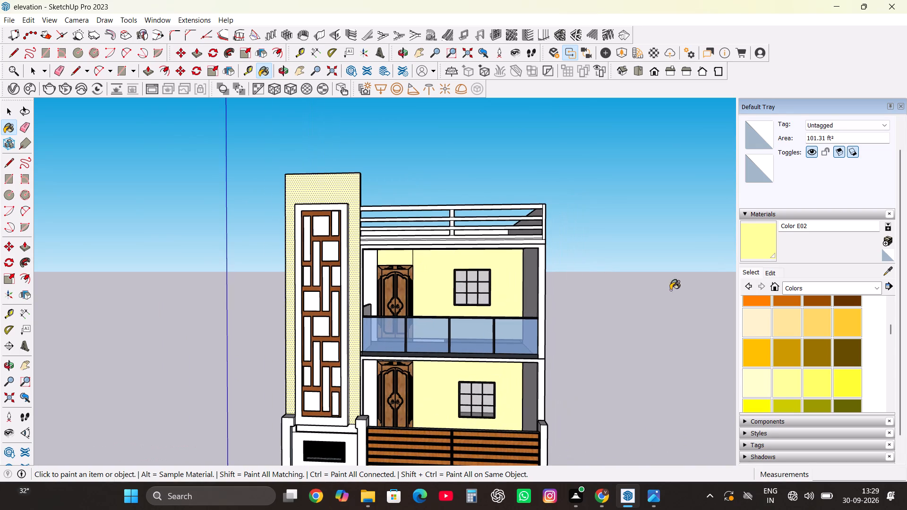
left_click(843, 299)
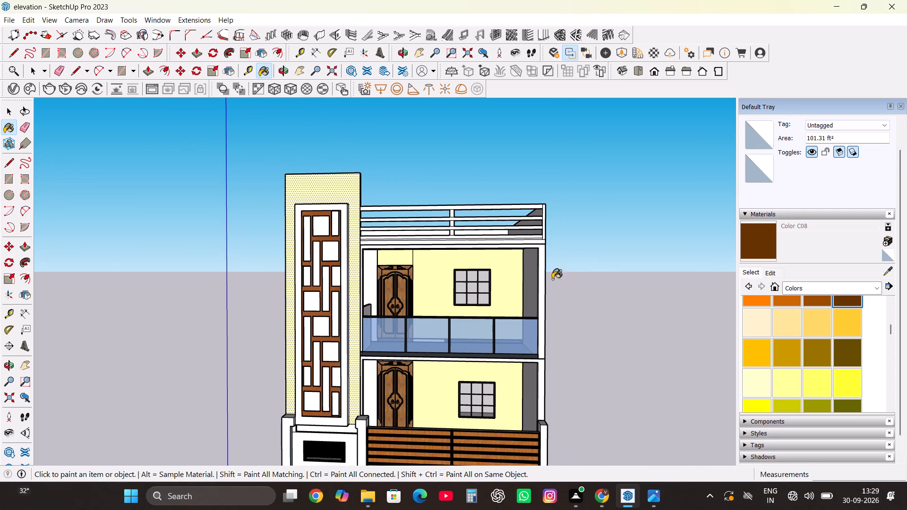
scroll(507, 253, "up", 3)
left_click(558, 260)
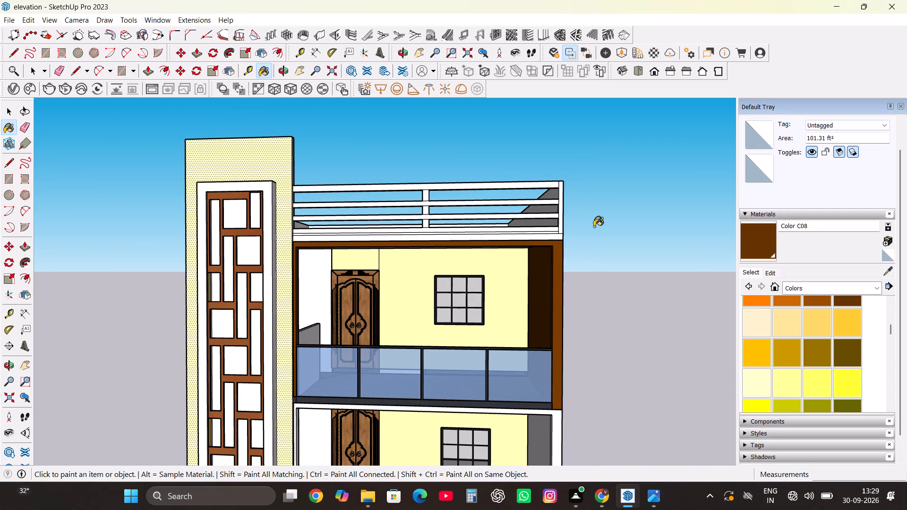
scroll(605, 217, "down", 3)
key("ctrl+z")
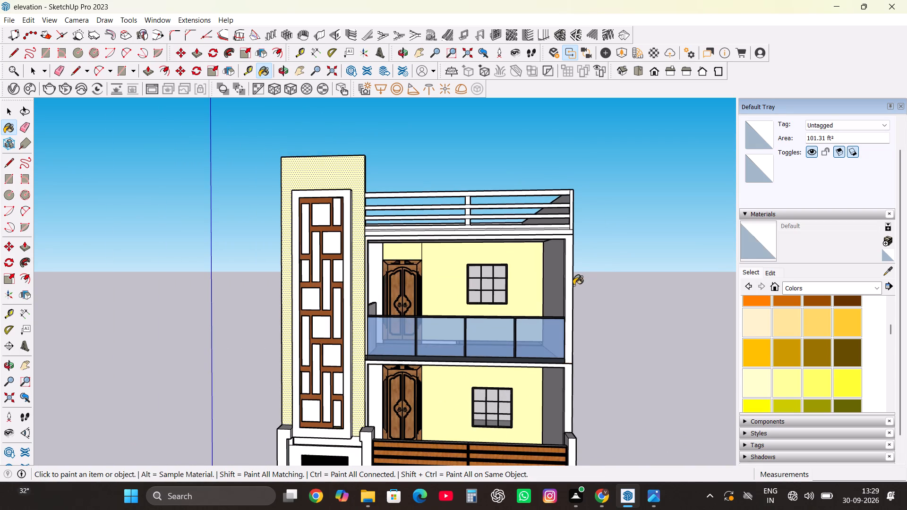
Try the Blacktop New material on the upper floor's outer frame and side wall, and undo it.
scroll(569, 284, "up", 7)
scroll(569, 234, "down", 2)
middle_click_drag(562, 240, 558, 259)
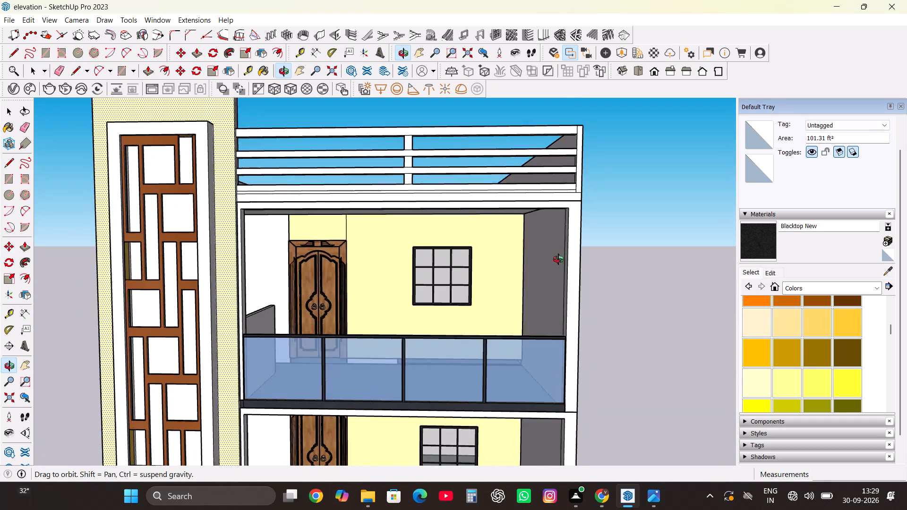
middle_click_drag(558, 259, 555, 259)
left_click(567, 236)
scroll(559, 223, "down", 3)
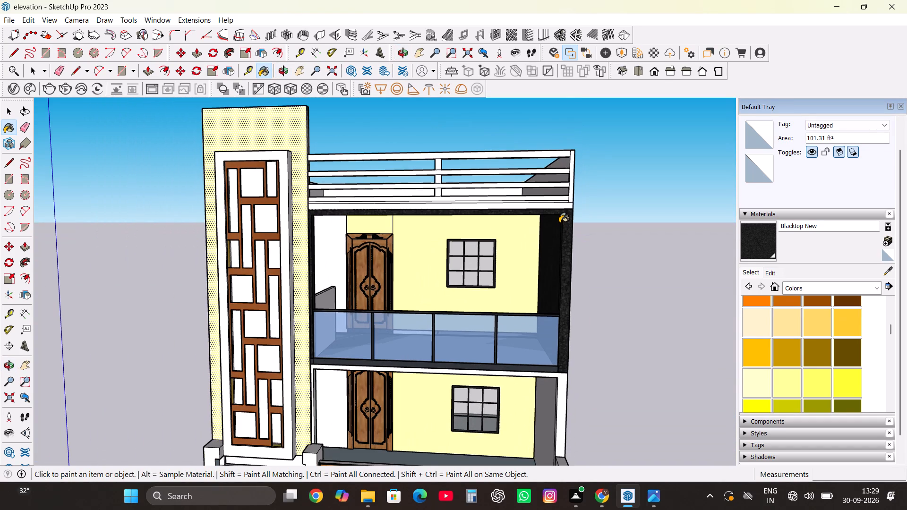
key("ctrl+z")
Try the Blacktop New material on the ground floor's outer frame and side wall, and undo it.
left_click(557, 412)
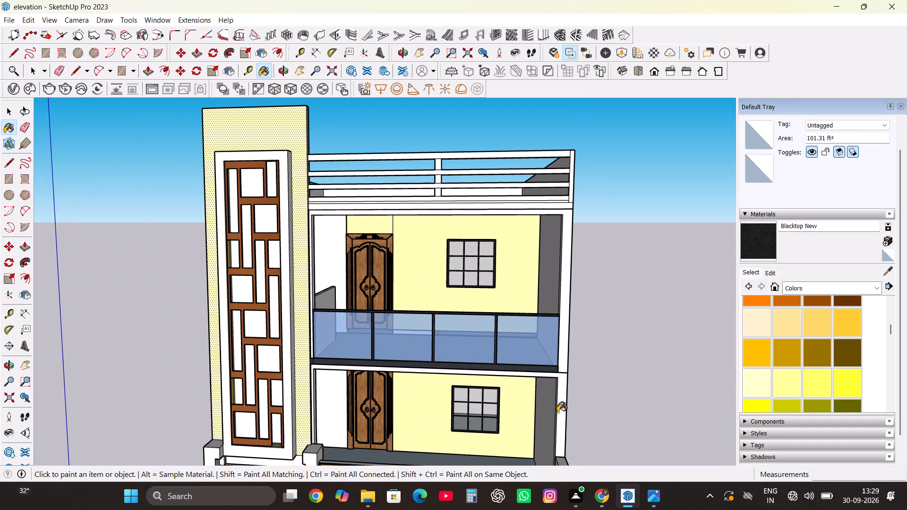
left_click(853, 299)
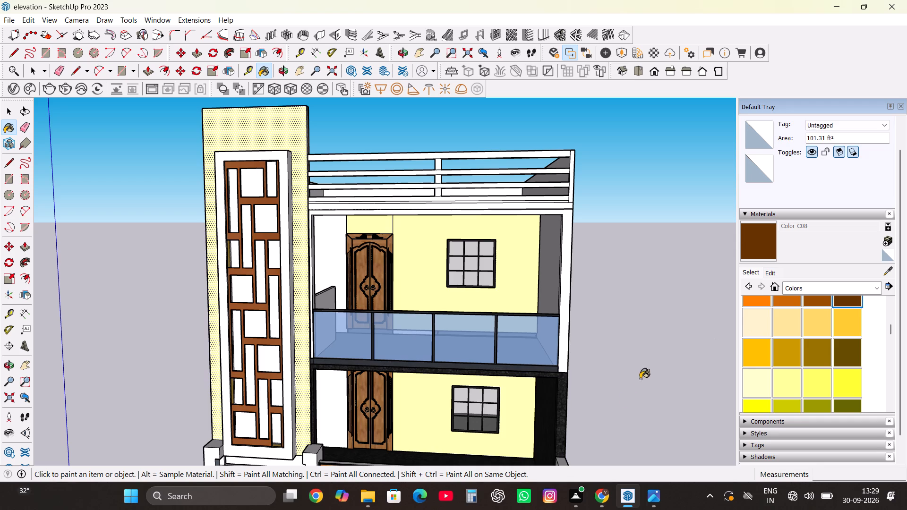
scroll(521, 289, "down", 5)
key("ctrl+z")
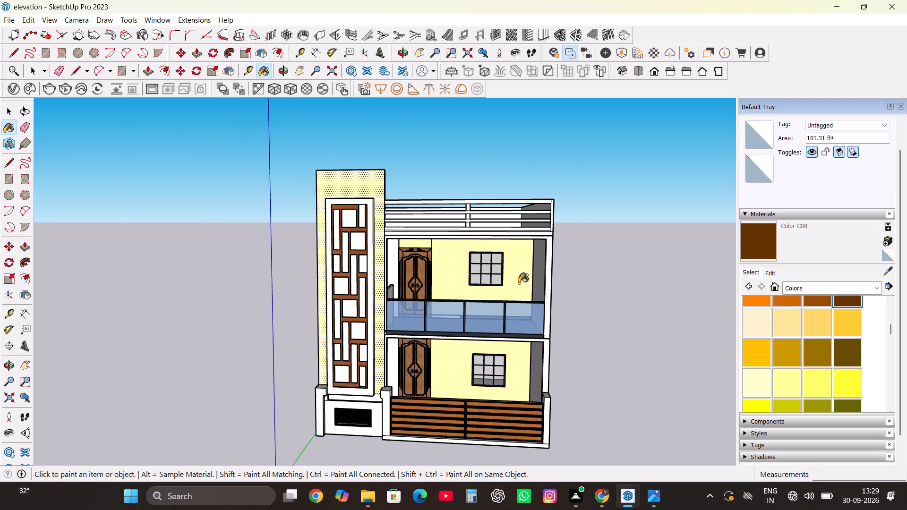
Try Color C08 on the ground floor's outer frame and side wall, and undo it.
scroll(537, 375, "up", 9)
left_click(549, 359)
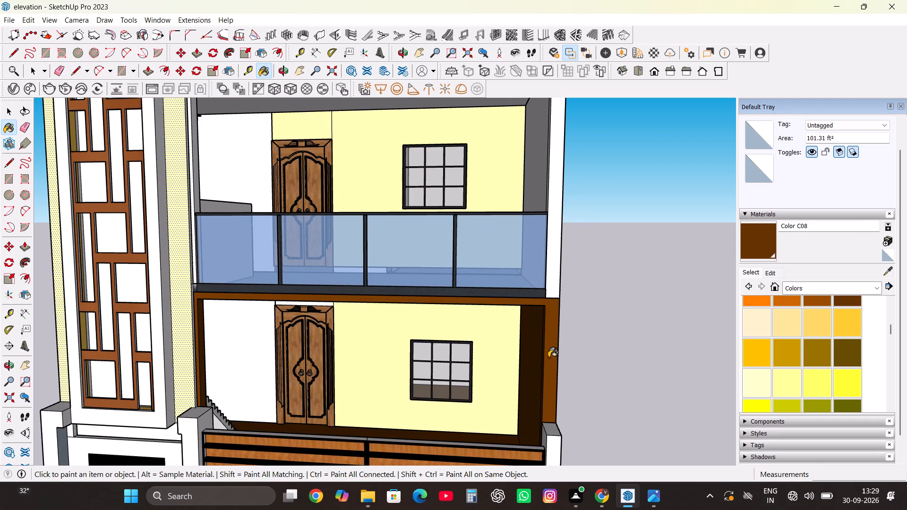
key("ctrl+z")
Draw a short line across the front strip of the ground floor side wall's inner face, just above the floor.
scroll(548, 351, "up", 4)
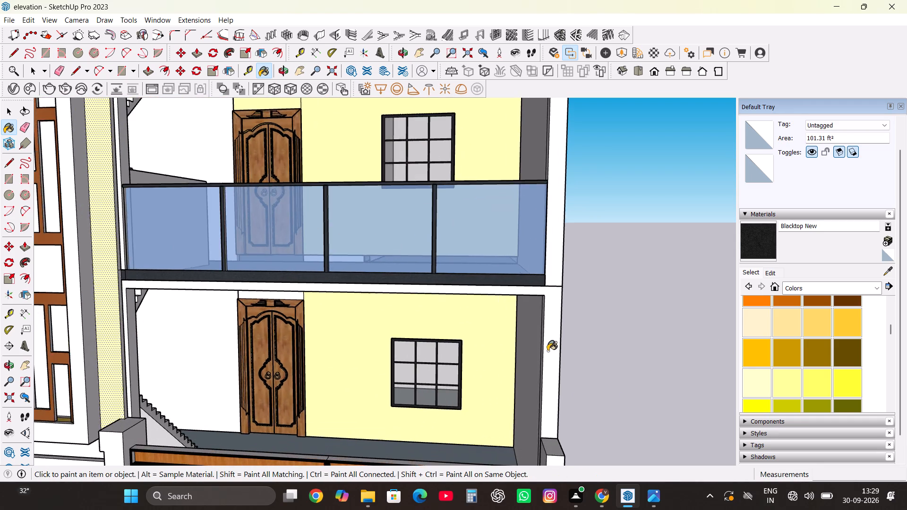
middle_click_drag(539, 364, 709, 405)
scroll(623, 378, "down", 3)
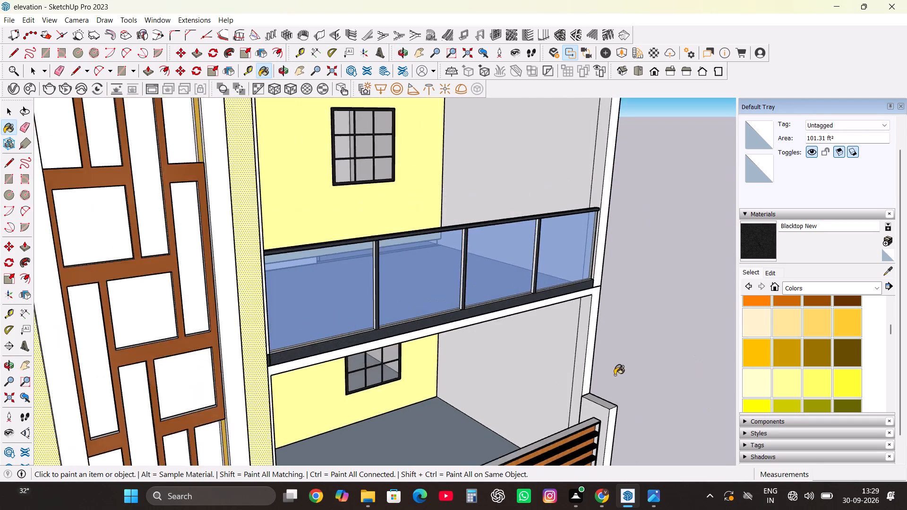
scroll(615, 375, "down", 5)
scroll(578, 395, "up", 20)
scroll(578, 395, "up", 7)
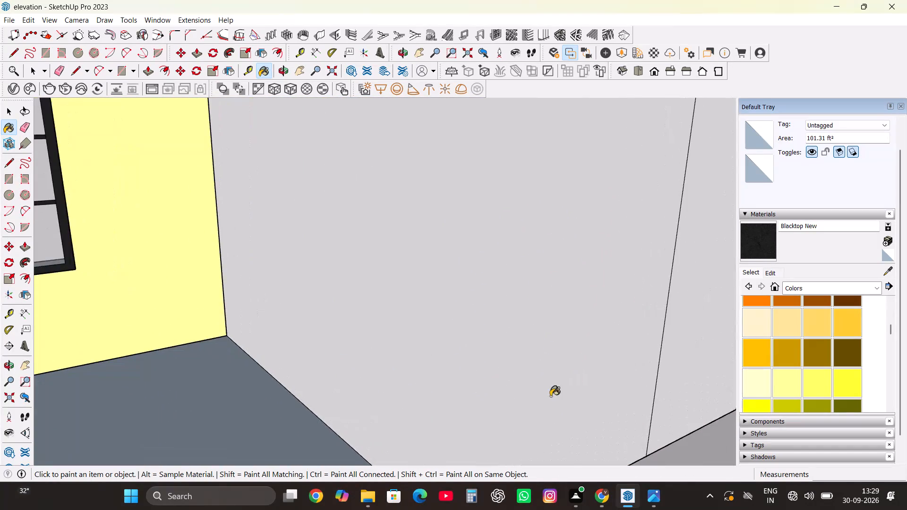
middle_click_drag(549, 409, 704, 433)
scroll(658, 351, "down", 13)
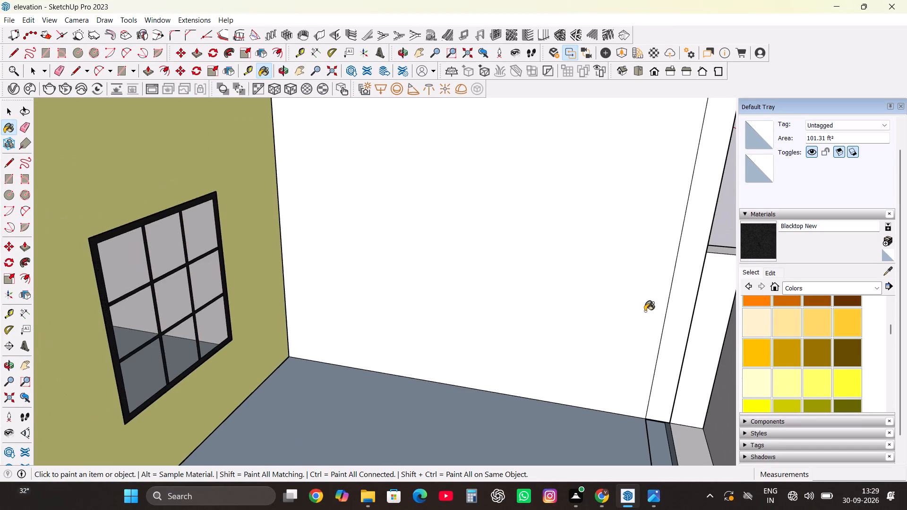
scroll(680, 432, "up", 9)
key("space")
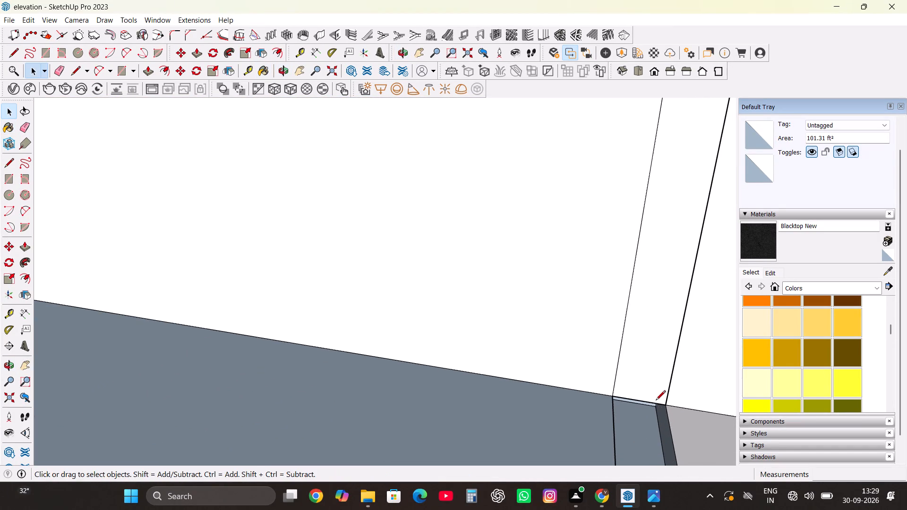
key("l")
left_click(666, 397)
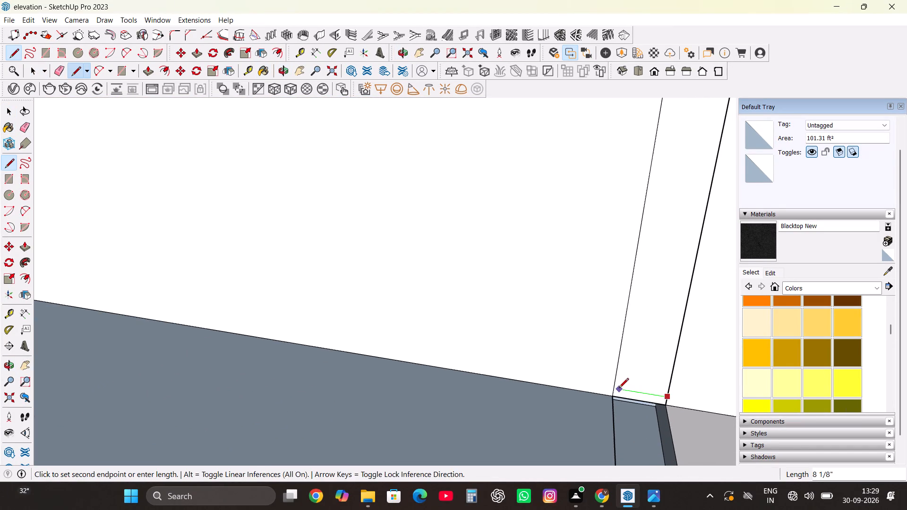
left_click(616, 387)
Open the ground floor frame group and draw a 9" edge across the base of the side wall's inner front strip.
key("space")
left_click(633, 356)
scroll(590, 394, "down", 2)
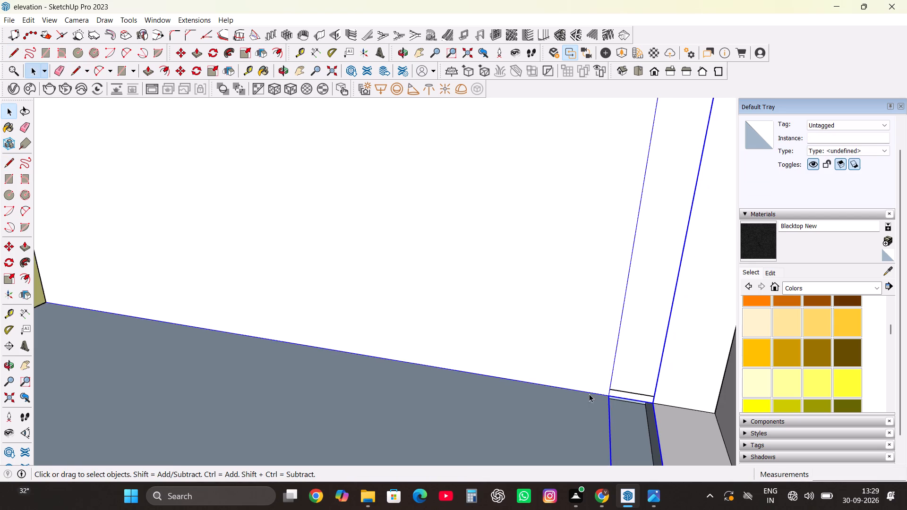
triple_click(616, 373)
triple_click(616, 373)
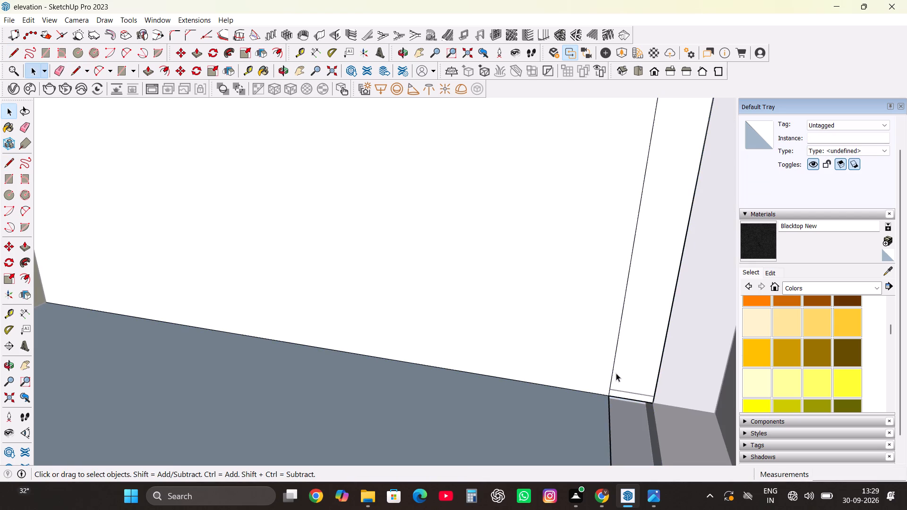
key("l")
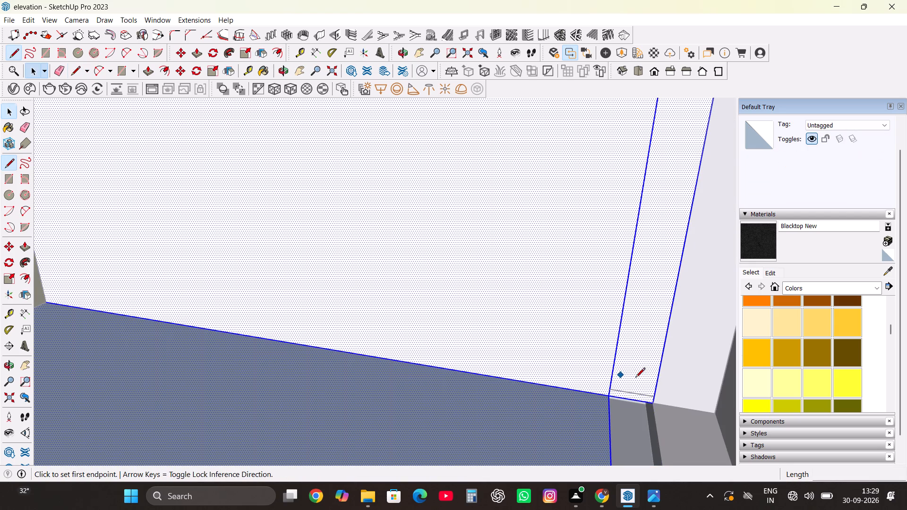
left_click(651, 396)
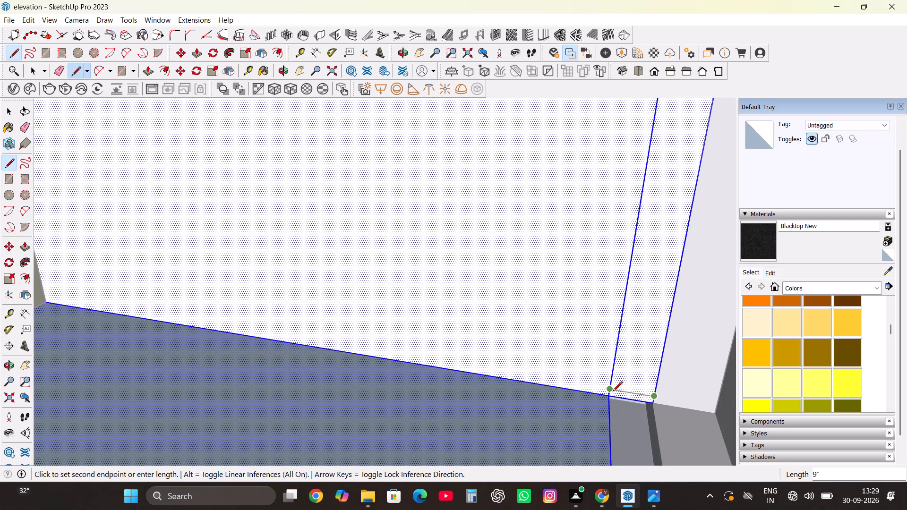
left_click(609, 390)
key("space")
Paint the side wall's inner front strip on the ground floor with Color C08.
scroll(571, 385, "down", 7)
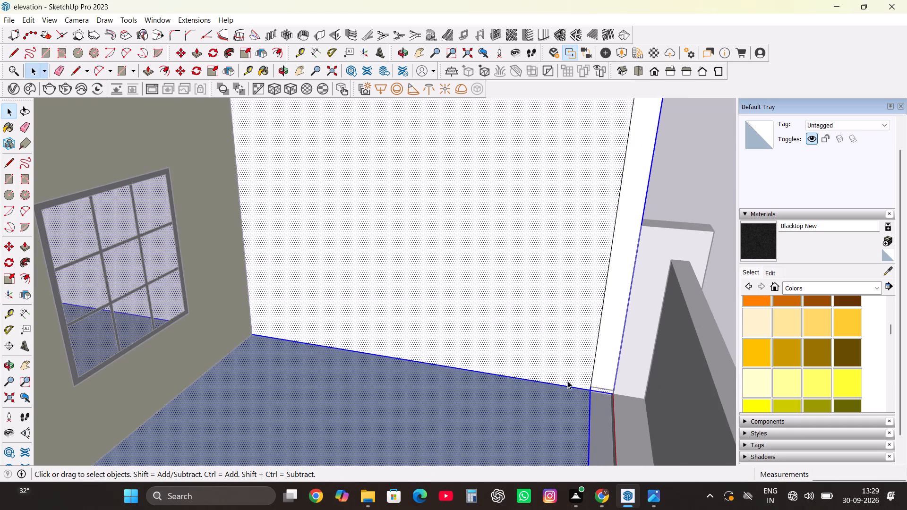
left_click_drag(847, 294, 847, 300)
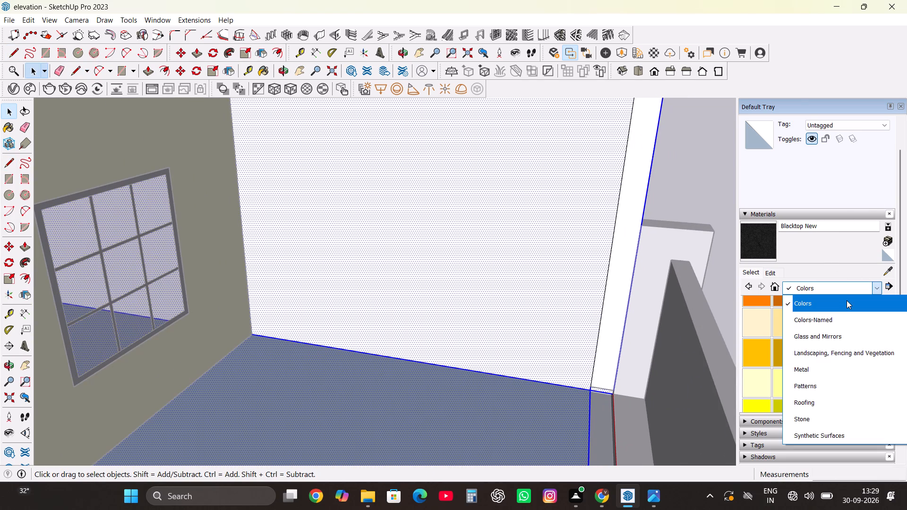
left_click(725, 335)
left_click(853, 302)
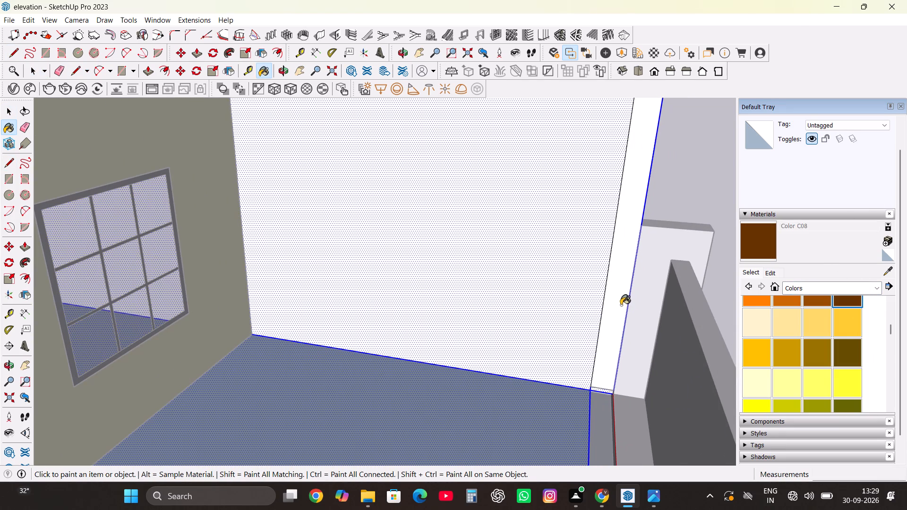
left_click(619, 305)
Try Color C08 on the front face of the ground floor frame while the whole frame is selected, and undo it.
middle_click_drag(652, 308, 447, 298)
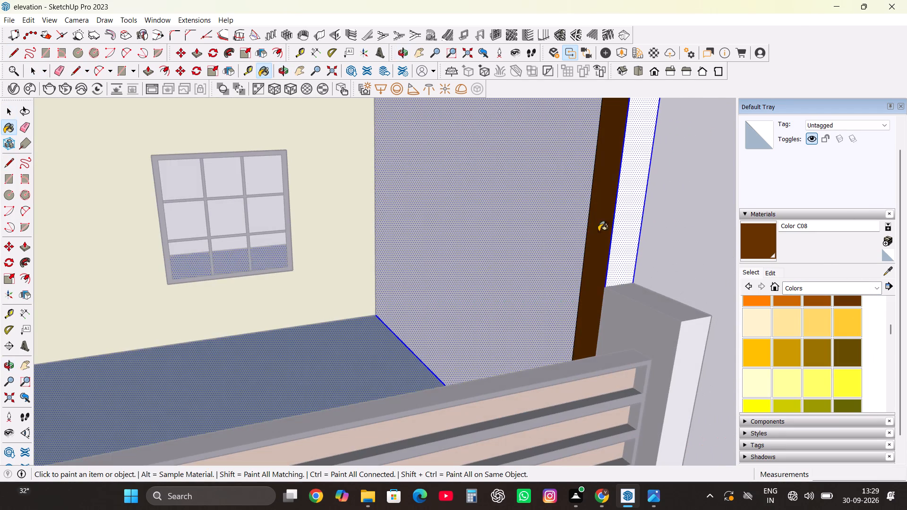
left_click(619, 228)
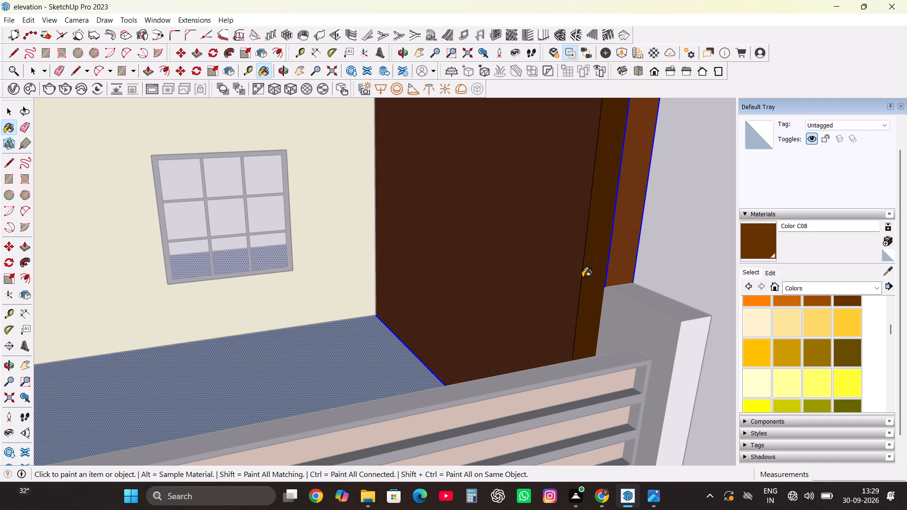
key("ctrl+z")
Copy the front vertical edge of the ground floor's outer side wall 1' back along the wall.
middle_click_drag(611, 280, 277, 285)
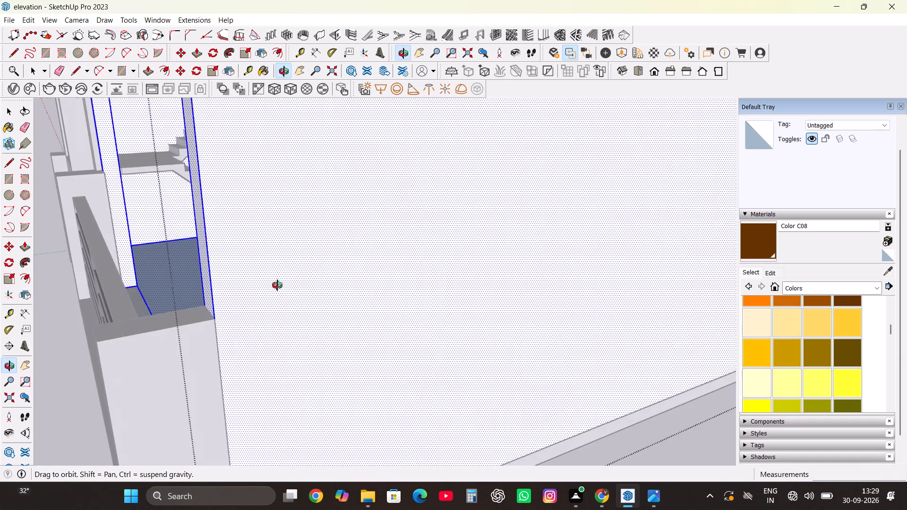
middle_click_drag(277, 285, 906, 223)
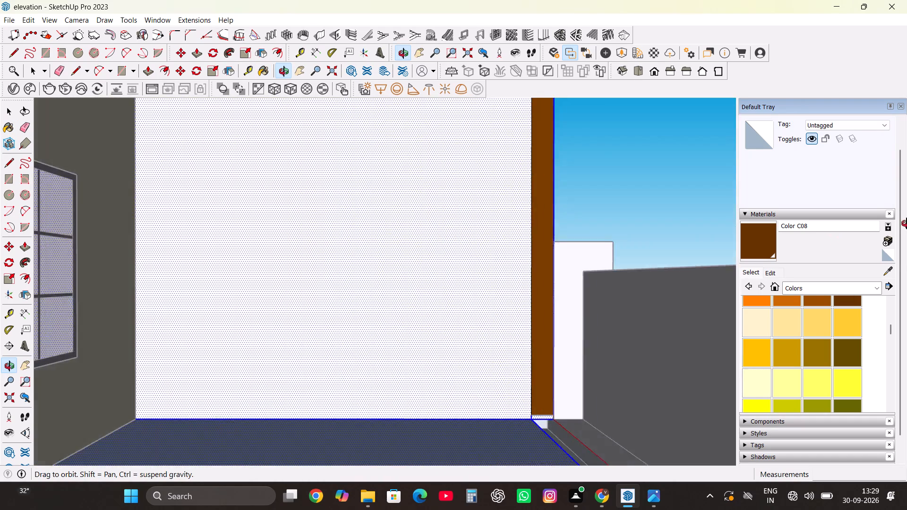
middle_click_drag(906, 223, 303, 279)
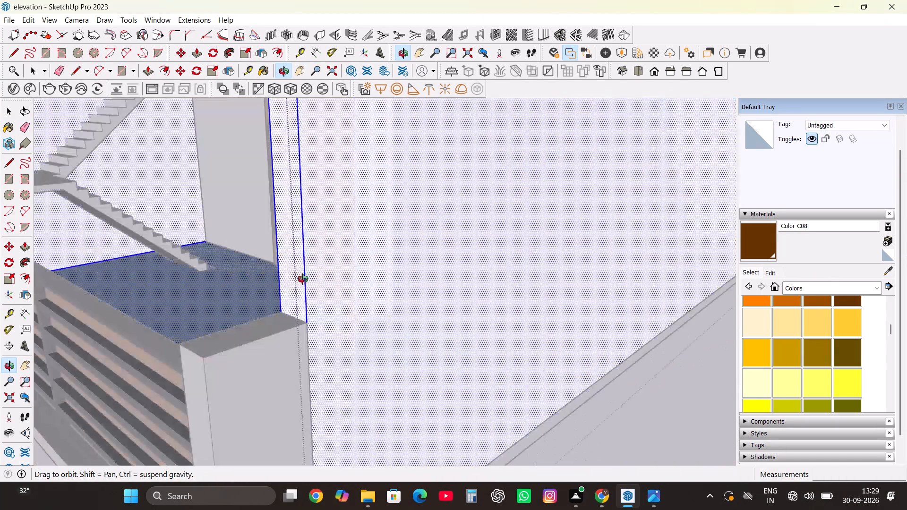
middle_click_drag(303, 279, 282, 283)
key("space")
left_click(218, 258)
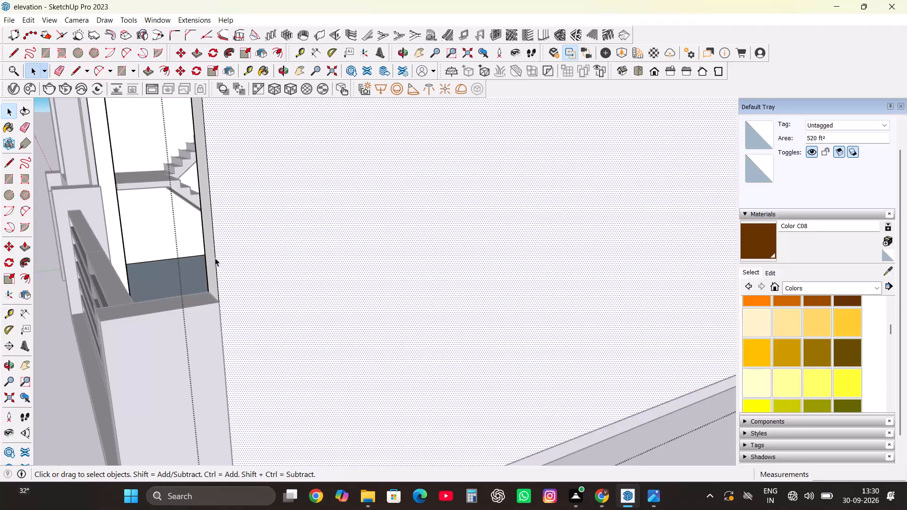
left_click(215, 258)
scroll(214, 258, "down", 18)
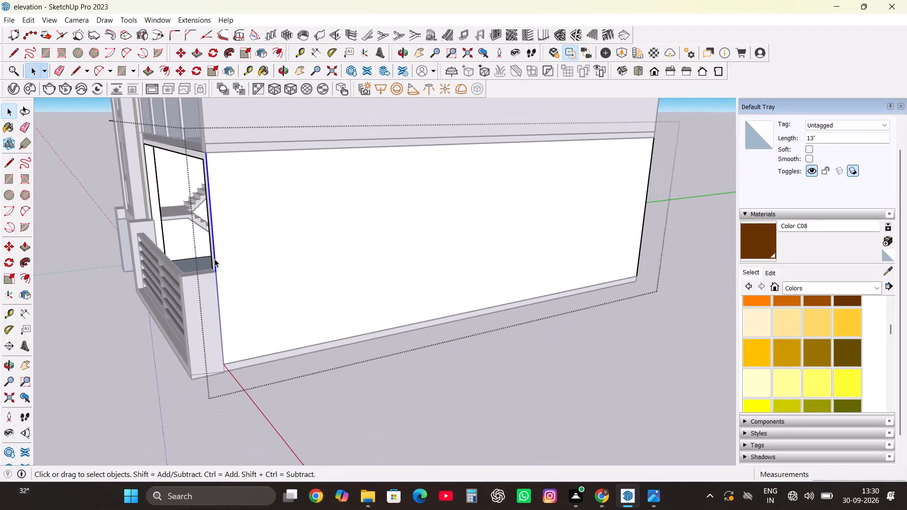
key("m")
left_click(214, 258)
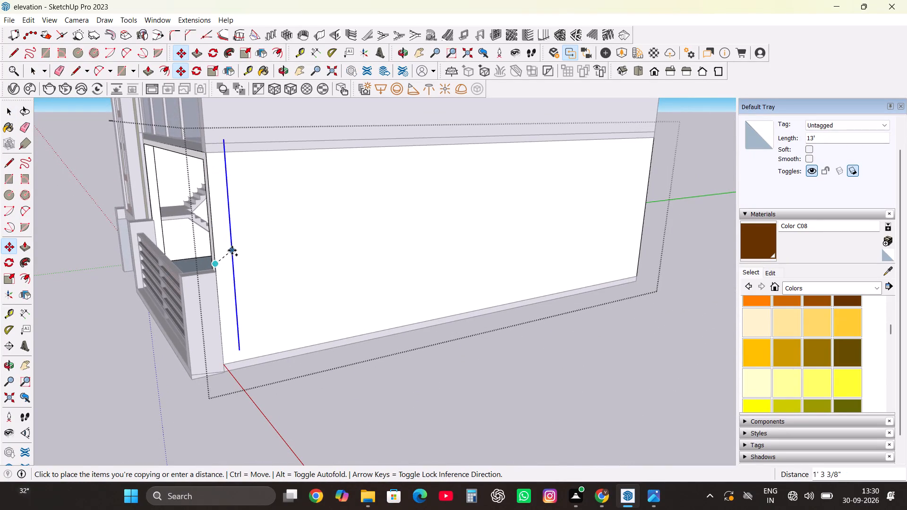
scroll(238, 264, "up", 5)
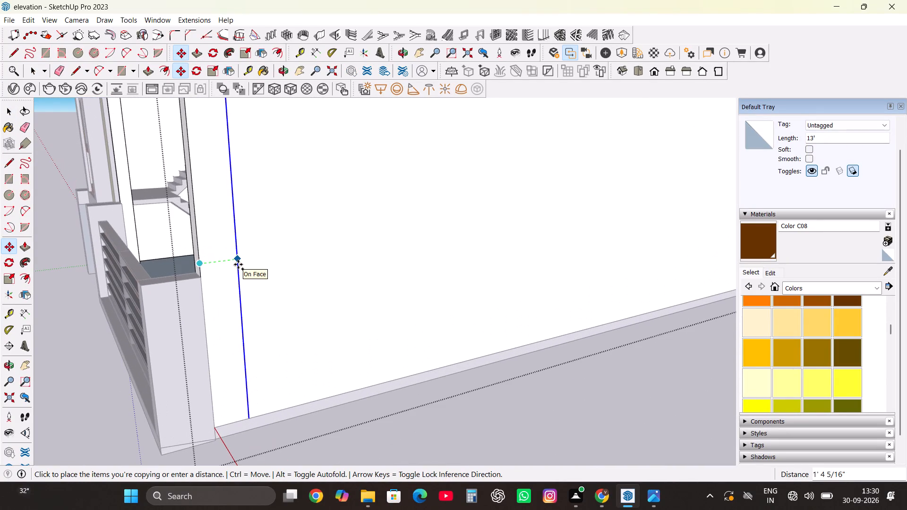
type("1'")
key("Return")
key("space")
Paint the 1' outer side strip and the front face of the ground floor frame with Color C08, and leave the group.
left_click(214, 261)
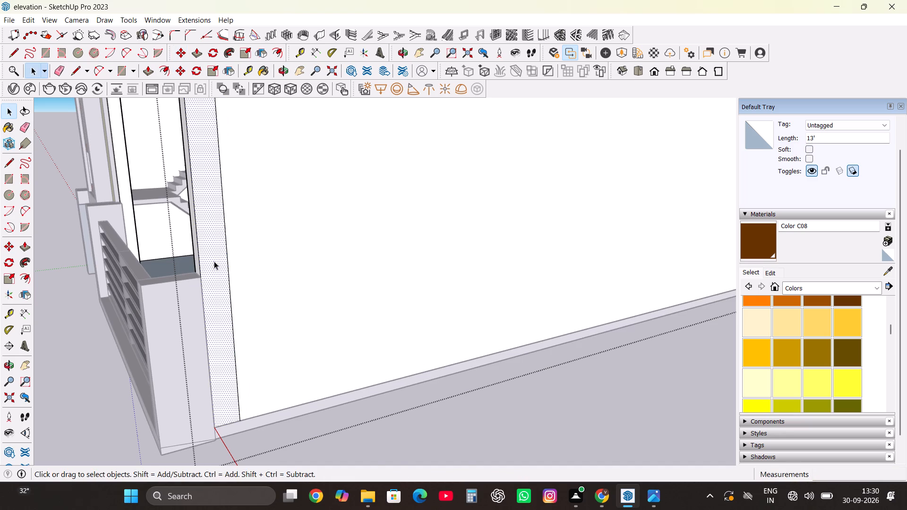
left_click(752, 247)
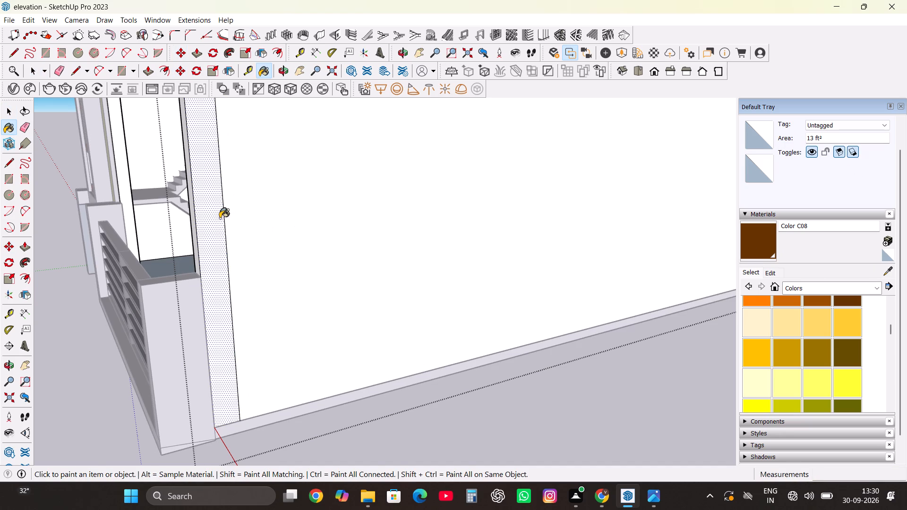
left_click(220, 218)
middle_click_drag(160, 254, 321, 259)
left_click(526, 215)
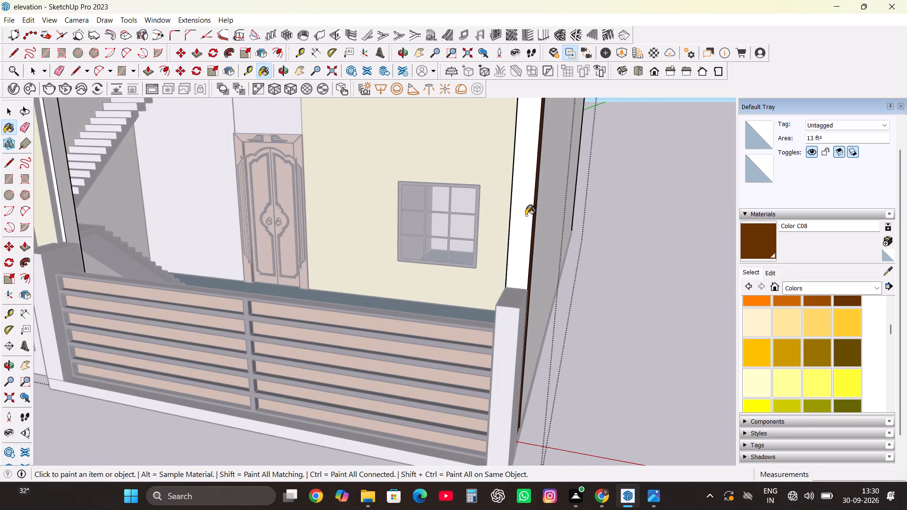
scroll(572, 298, "down", 13)
middle_click_drag(483, 337, 552, 280)
key("space")
left_click(675, 173)
left_click(671, 175)
left_click(667, 179)
left_click_drag(665, 179, 660, 182)
left_click(644, 188)
scroll(552, 296, "up", 1)
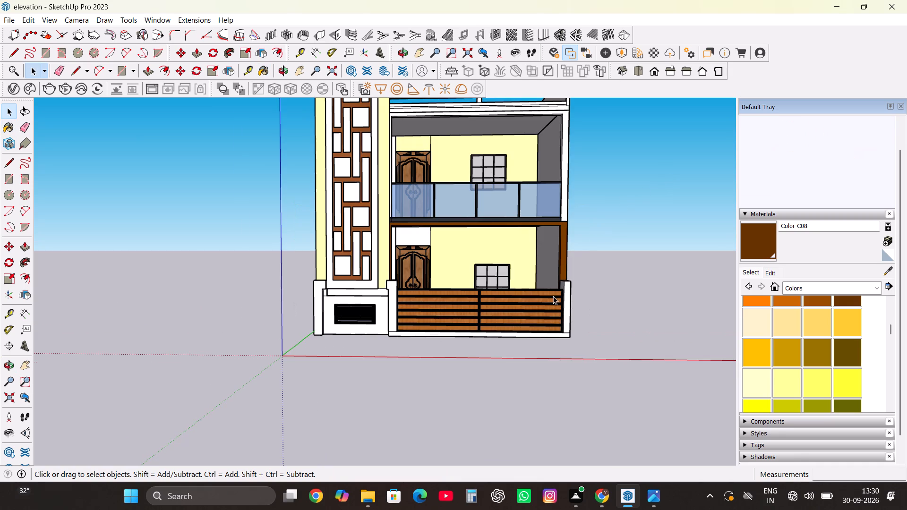
scroll(553, 296, "up", 5)
scroll(604, 293, "down", 8)
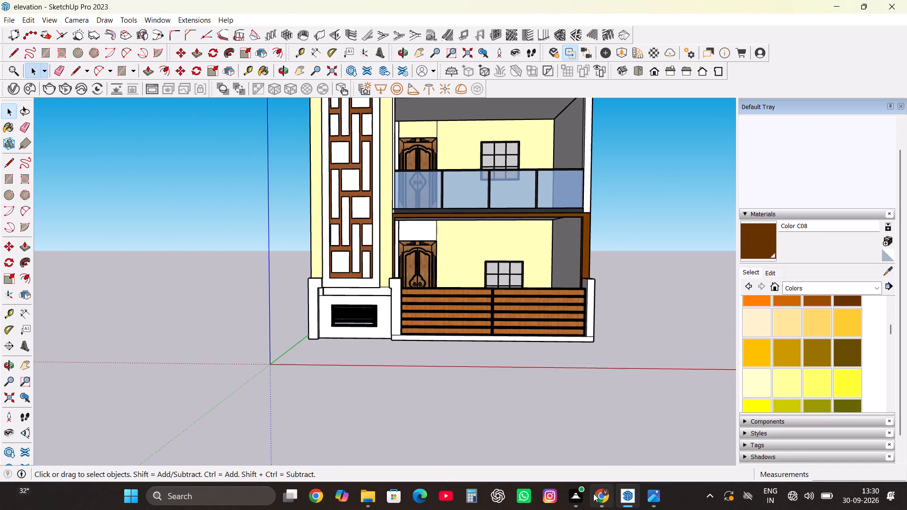
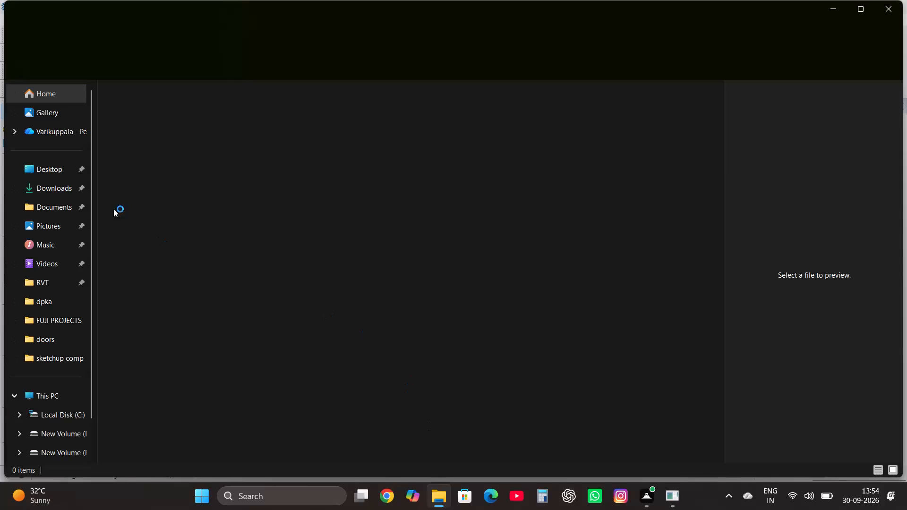
Open the reference image images (1) from the Downloads folder and look at the house facade.
left_click(63, 191)
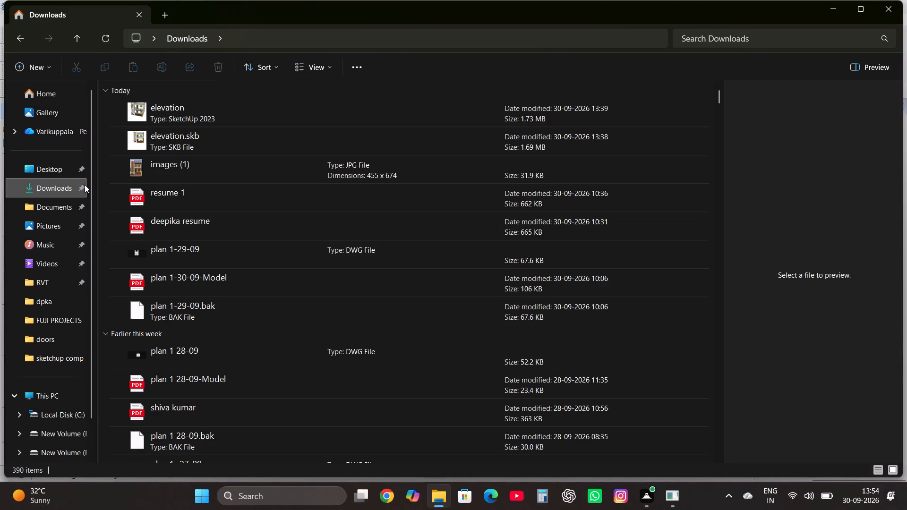
left_click(59, 187)
double_click(144, 175)
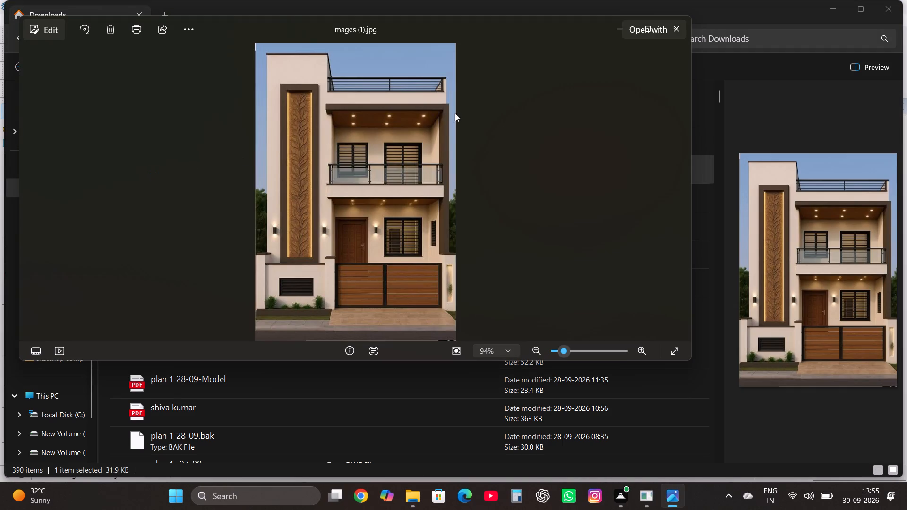
left_click(610, 24)
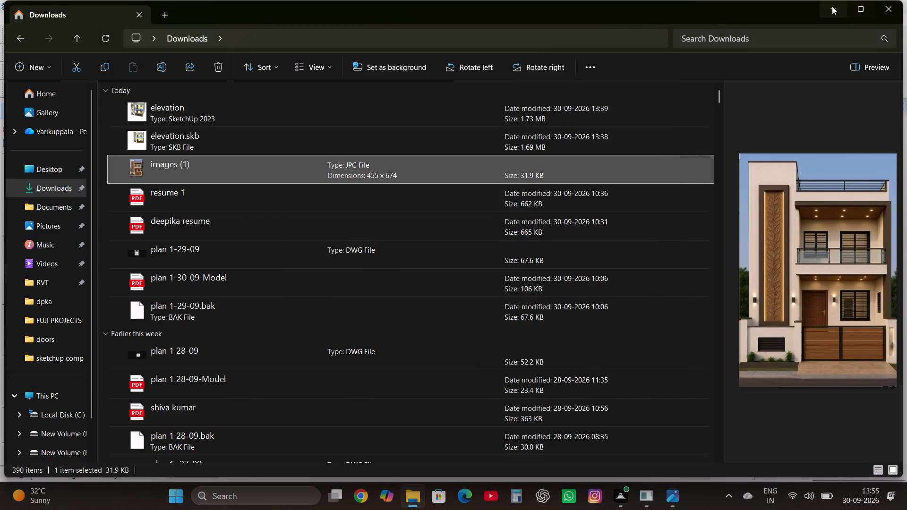
left_click(832, 6)
Examine the house model's front elevation and compare it with the reference image.
scroll(402, 280, "up", 6)
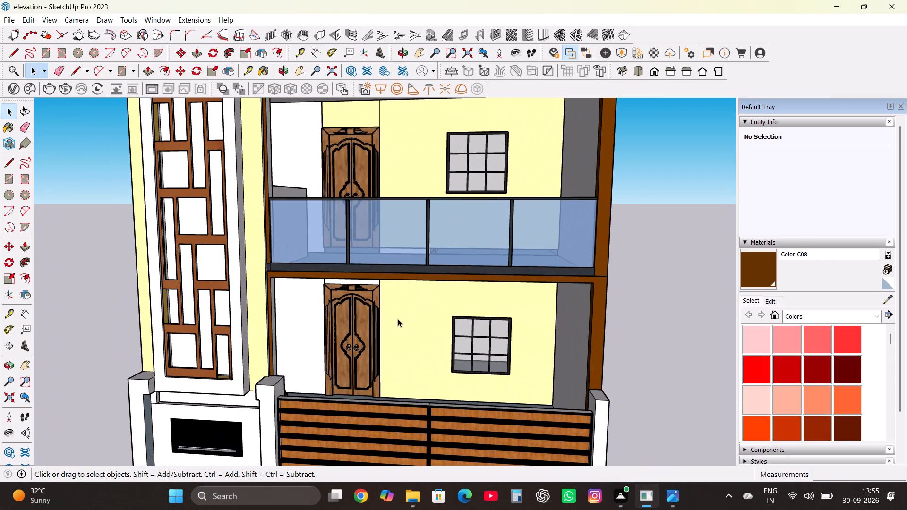
middle_click_drag(398, 319, 464, 290)
scroll(439, 318, "down", 7)
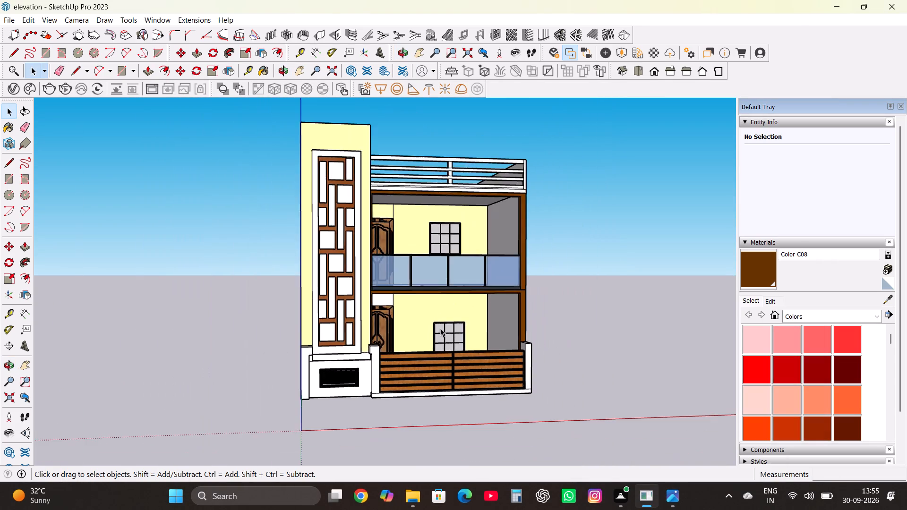
scroll(441, 338, "down", 3)
middle_click_drag(452, 441, 354, 432)
middle_click_drag(399, 434, 459, 425)
scroll(455, 317, "up", 3)
scroll(462, 350, "down", 2)
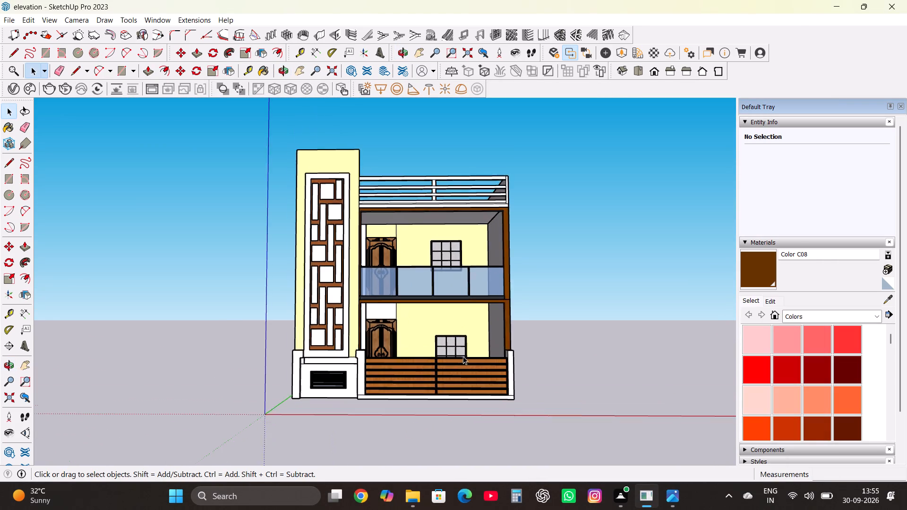
scroll(463, 356, "down", 1)
left_click(674, 504)
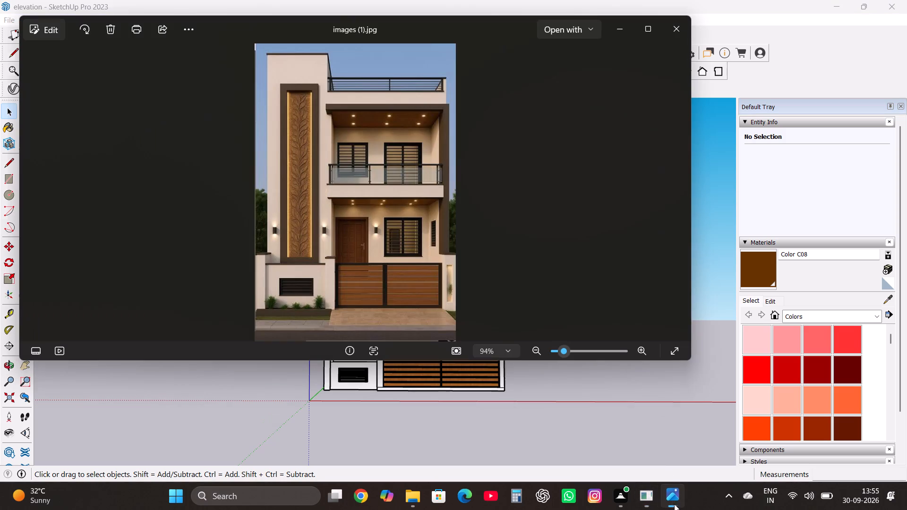
scroll(436, 118, "up", 1)
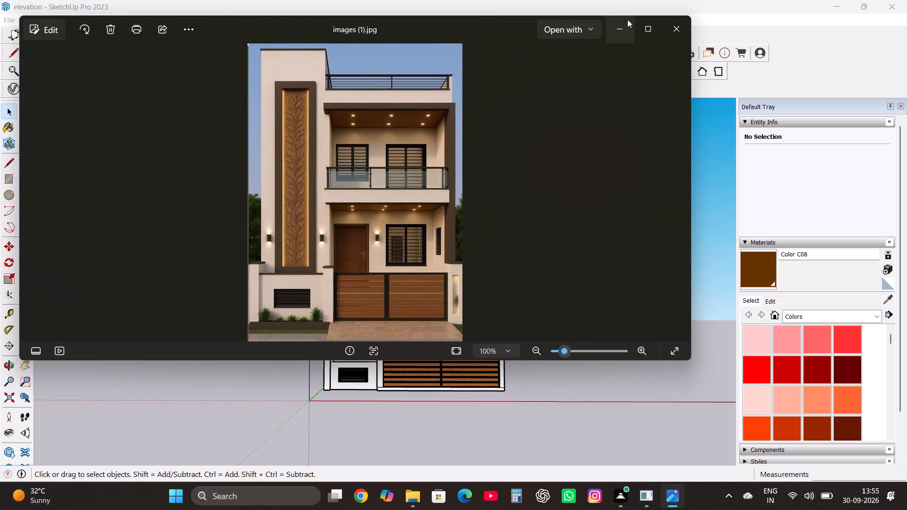
left_click(619, 24)
Examine the terrace parapet, railing and side walls of the house model from several angles.
scroll(462, 155, "up", 4)
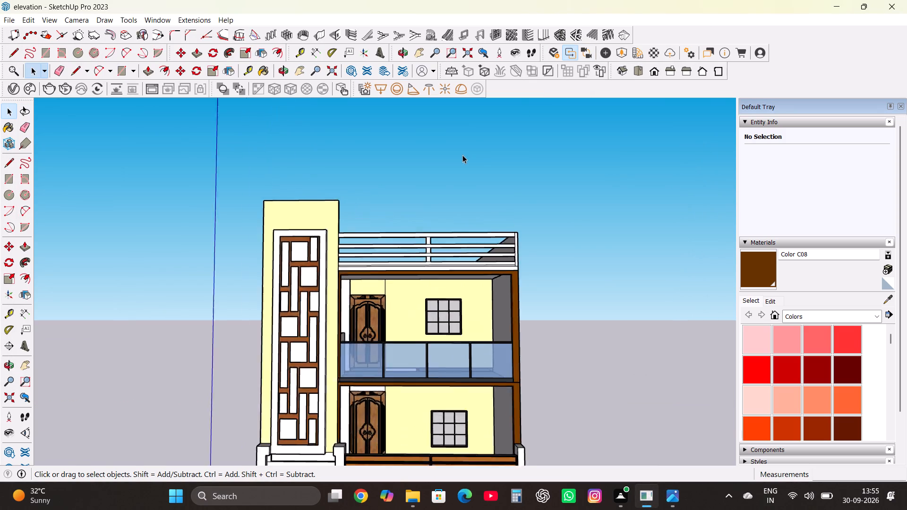
scroll(462, 155, "up", 3)
scroll(511, 296, "up", 6)
middle_click_drag(530, 272, 426, 333)
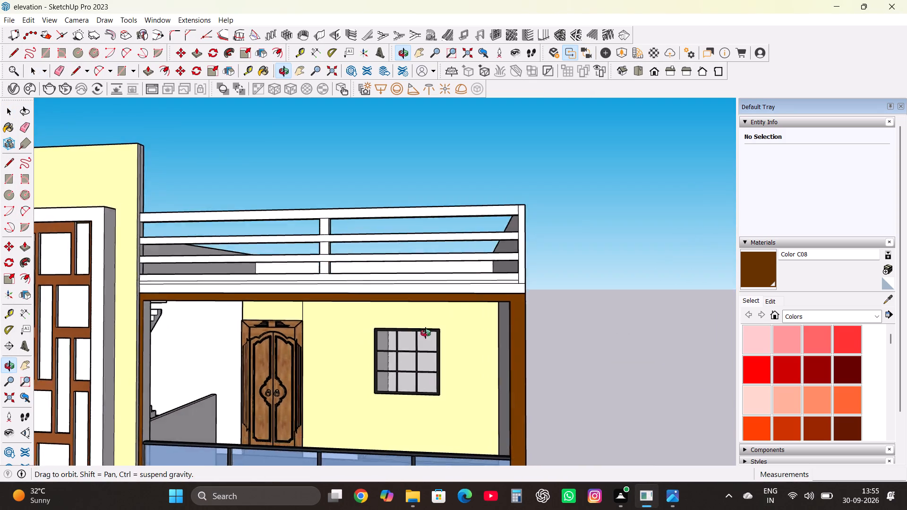
middle_click_drag(426, 333, 411, 343)
scroll(457, 228, "down", 3)
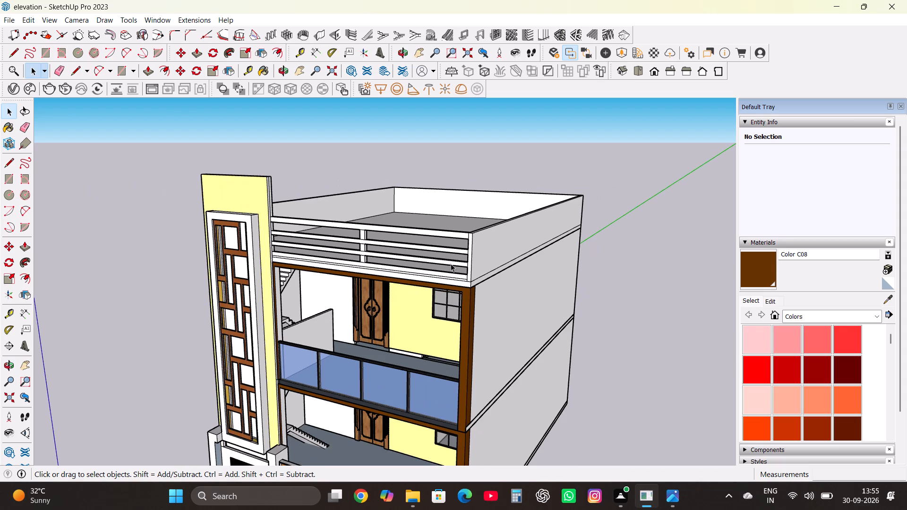
scroll(485, 188, "down", 2)
scroll(448, 282, "up", 2)
scroll(499, 170, "down", 2)
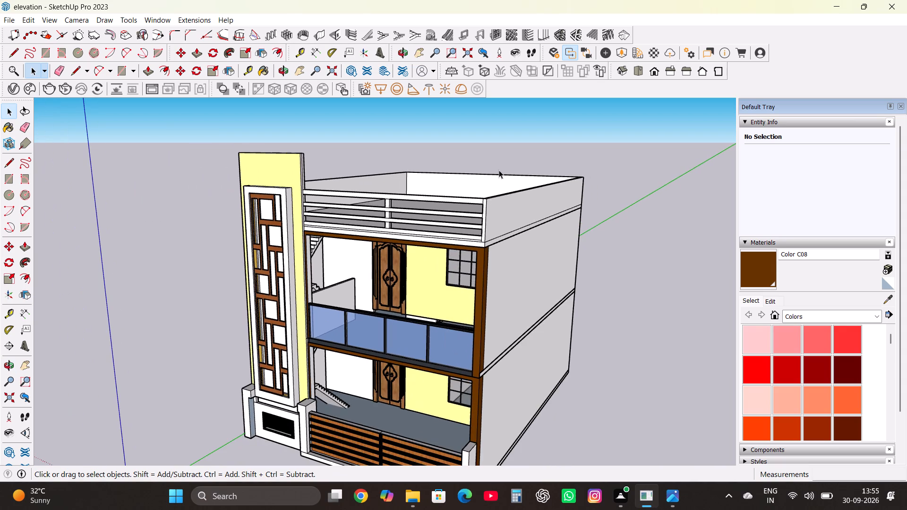
middle_click_drag(453, 295, 509, 278)
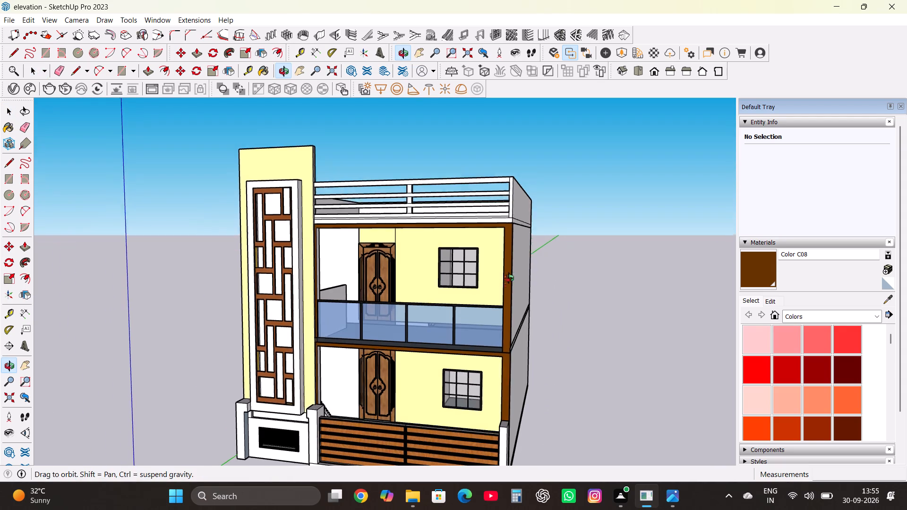
middle_click_drag(509, 278, 505, 302)
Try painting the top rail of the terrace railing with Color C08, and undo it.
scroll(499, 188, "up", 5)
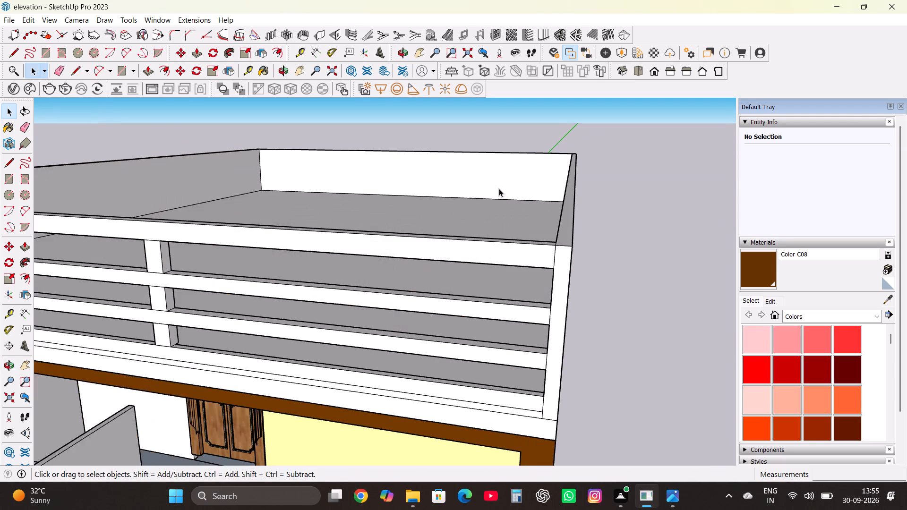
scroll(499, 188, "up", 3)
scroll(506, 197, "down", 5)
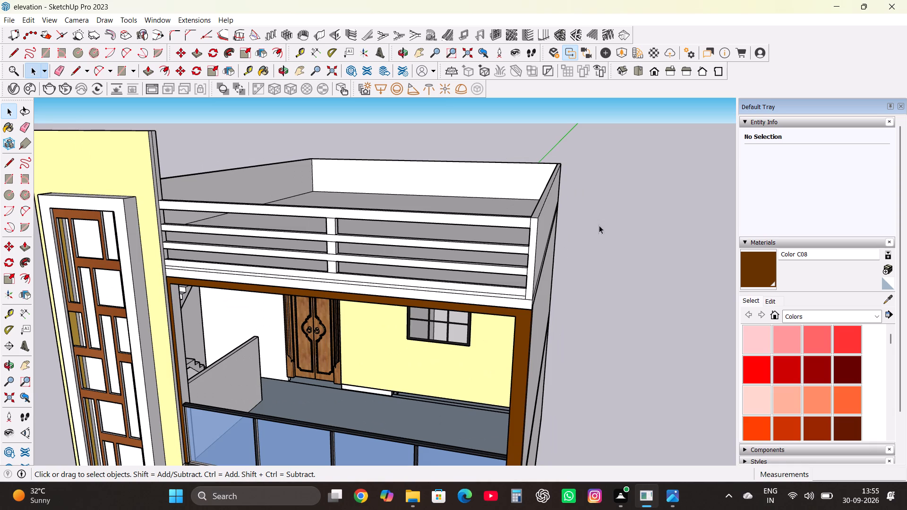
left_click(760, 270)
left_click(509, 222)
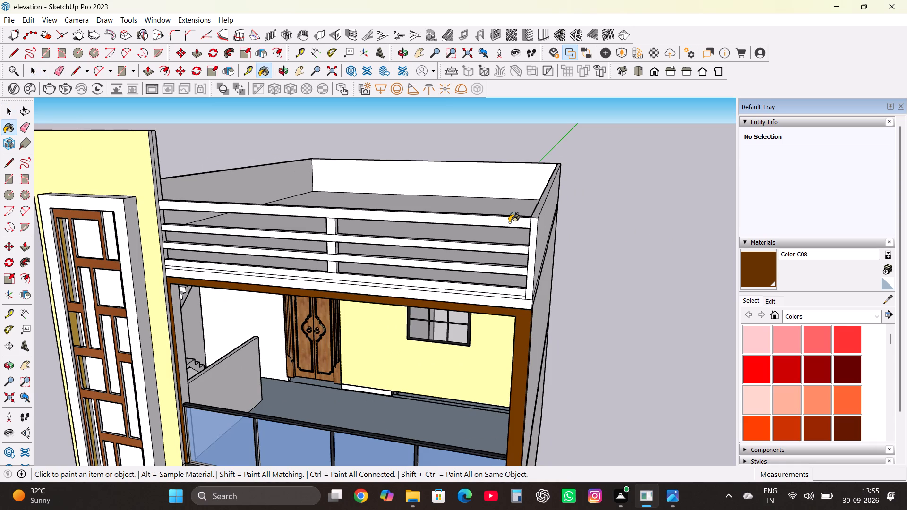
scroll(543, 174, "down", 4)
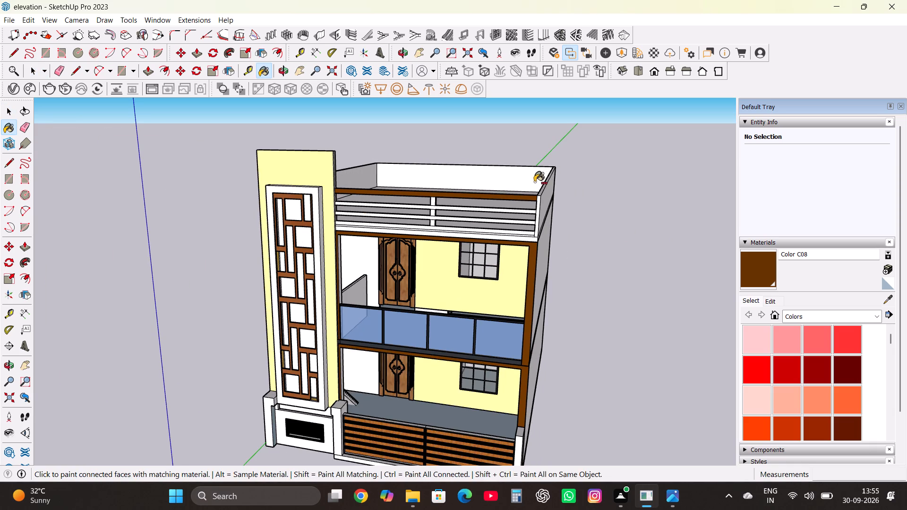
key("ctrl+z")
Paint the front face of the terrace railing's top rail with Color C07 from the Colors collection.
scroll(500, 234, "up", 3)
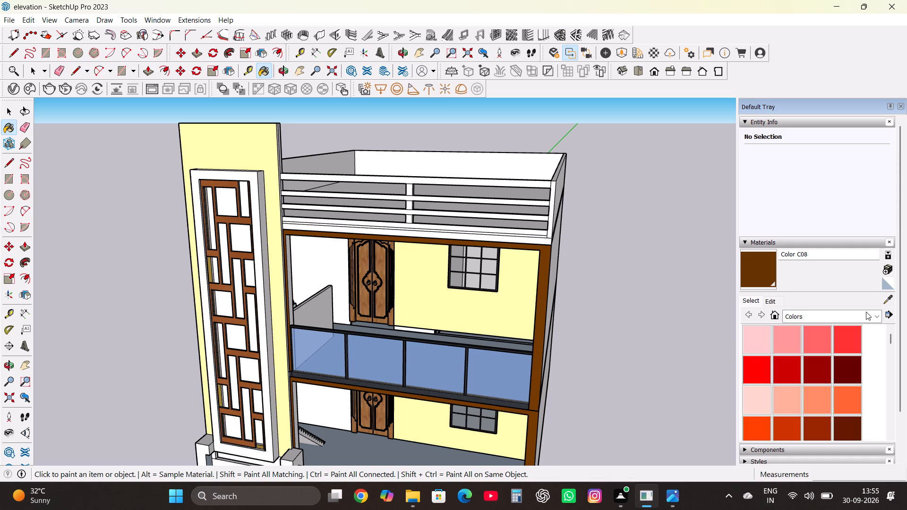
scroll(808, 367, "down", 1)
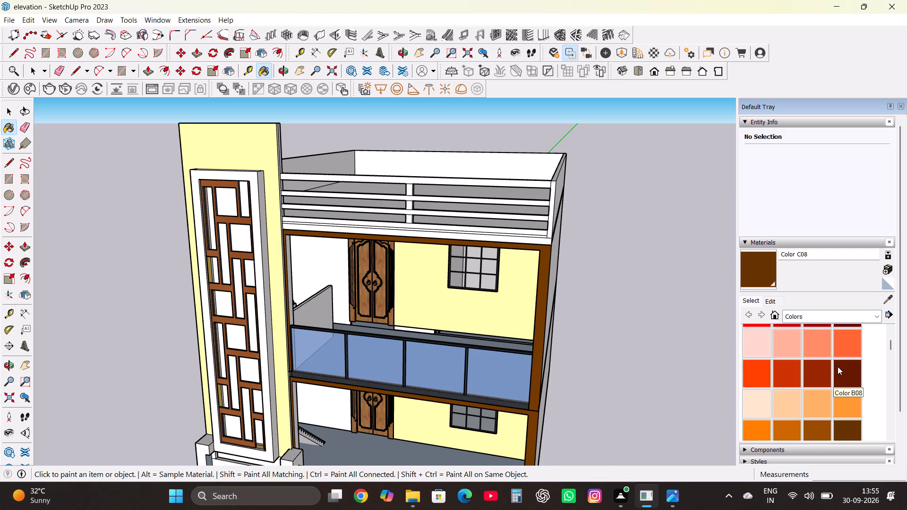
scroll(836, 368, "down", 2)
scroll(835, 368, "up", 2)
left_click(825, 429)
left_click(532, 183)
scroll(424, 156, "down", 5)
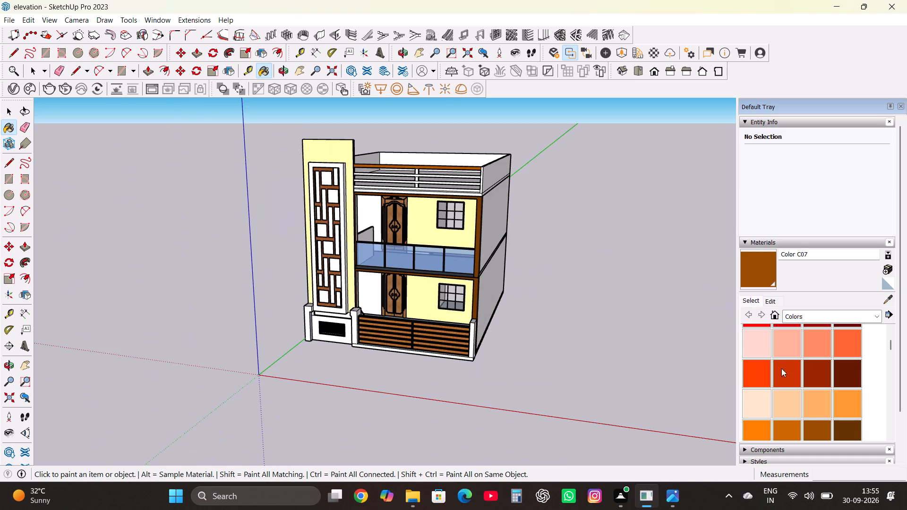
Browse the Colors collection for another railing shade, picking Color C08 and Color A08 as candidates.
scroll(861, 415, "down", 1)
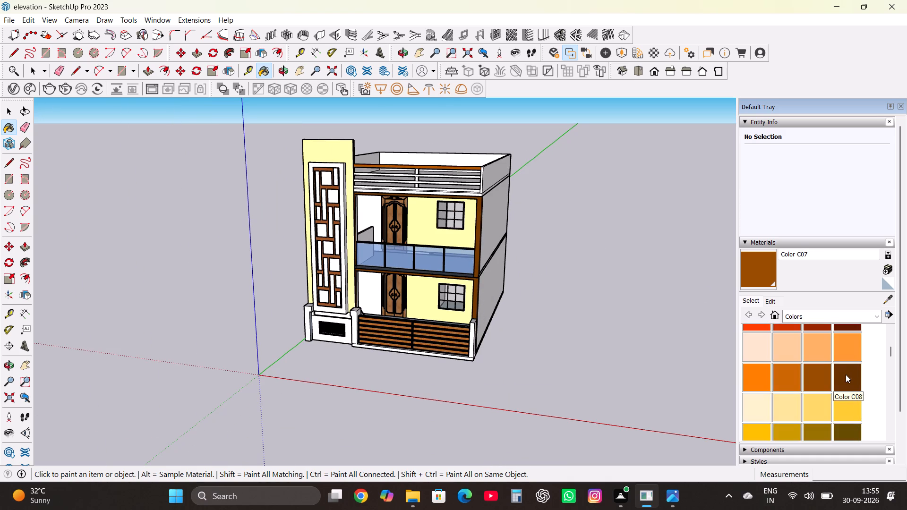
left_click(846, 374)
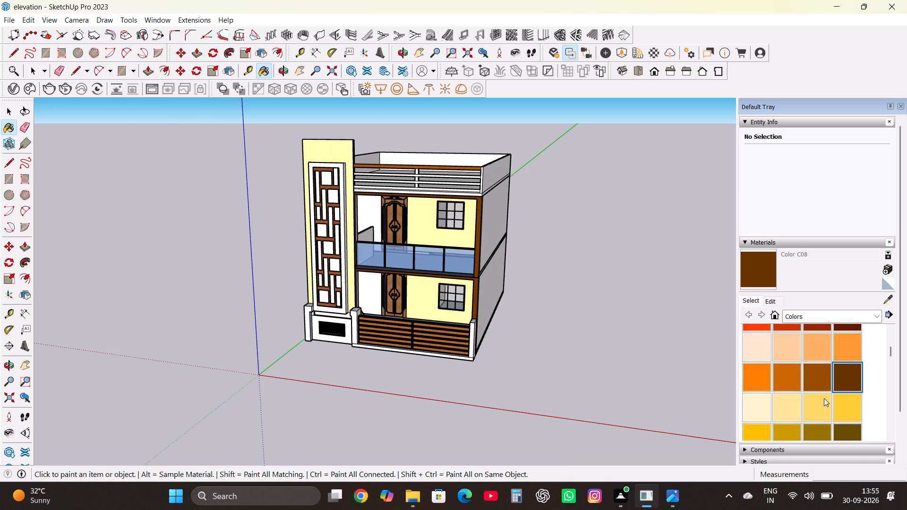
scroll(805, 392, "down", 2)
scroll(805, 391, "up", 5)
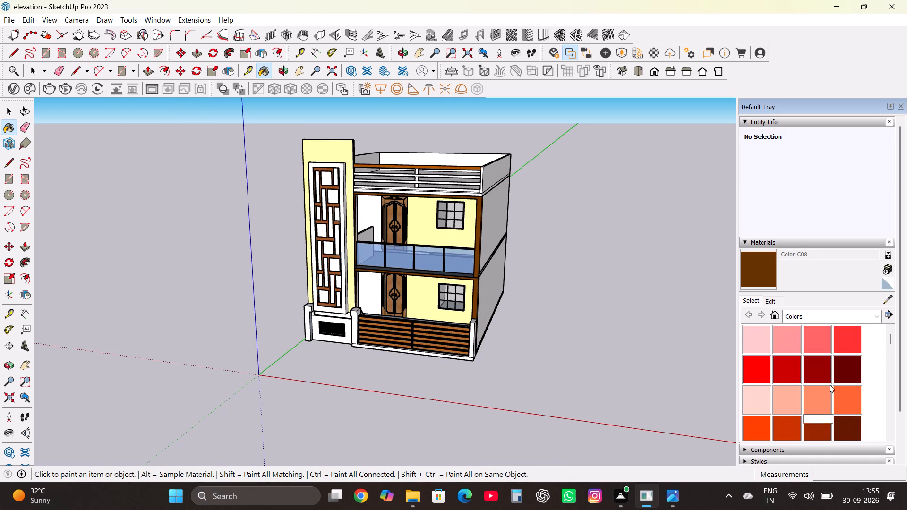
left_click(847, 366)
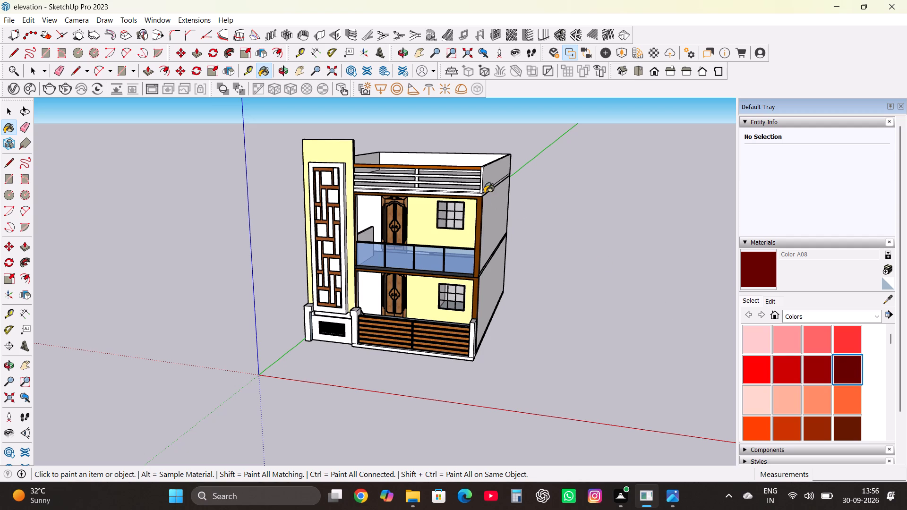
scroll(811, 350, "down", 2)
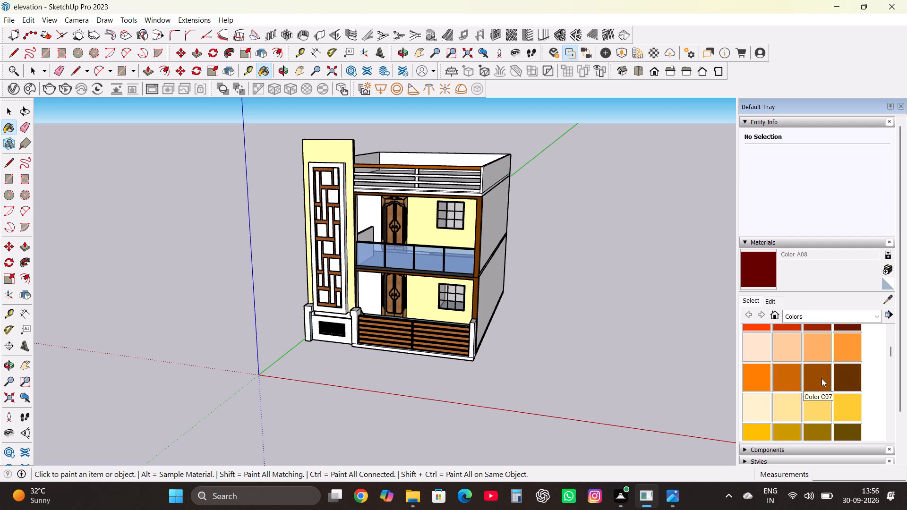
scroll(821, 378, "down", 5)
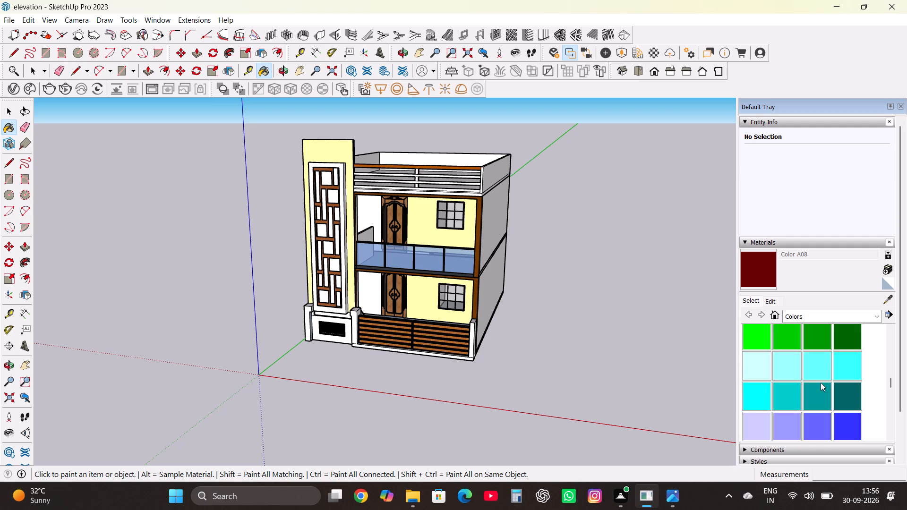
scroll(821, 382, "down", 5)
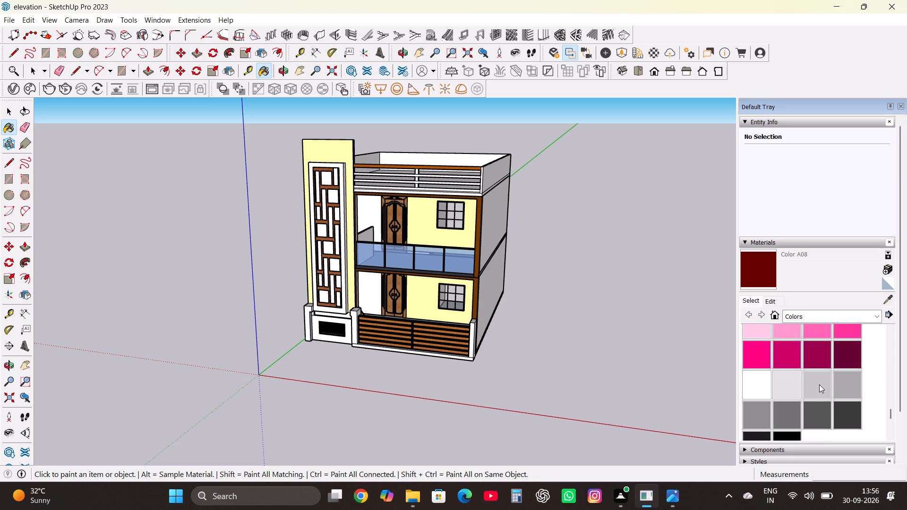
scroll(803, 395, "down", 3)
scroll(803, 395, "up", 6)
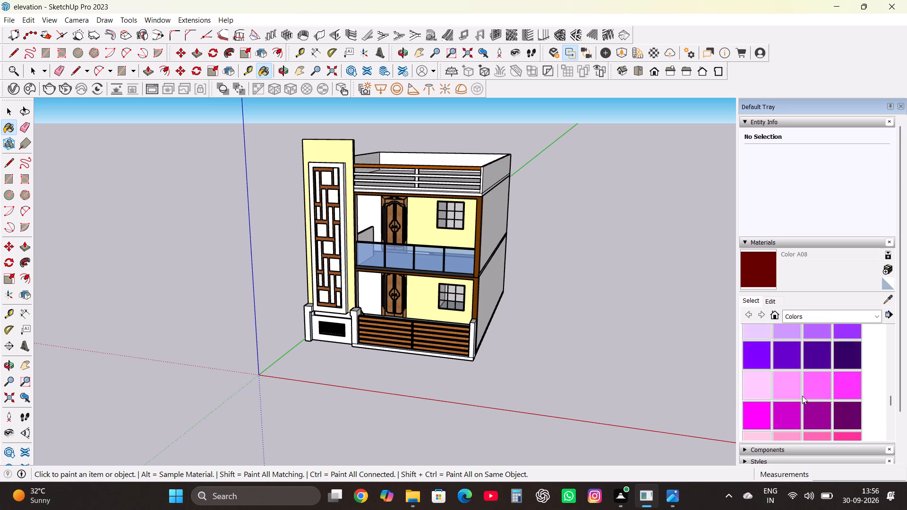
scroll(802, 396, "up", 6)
Paint the front face of the terrace railing's top rail with Wood Veneer 01 from the Wood collection.
left_click(835, 320)
scroll(817, 415, "down", 1)
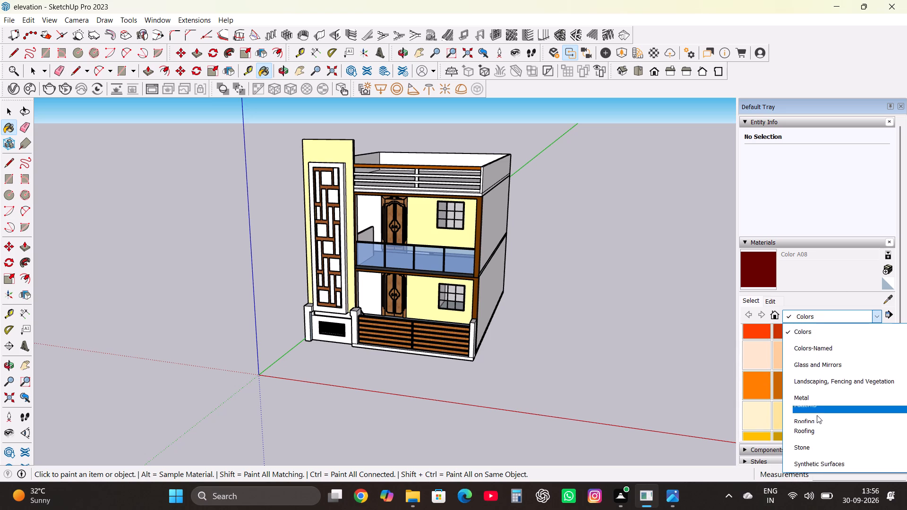
scroll(817, 415, "down", 2)
left_click(816, 463)
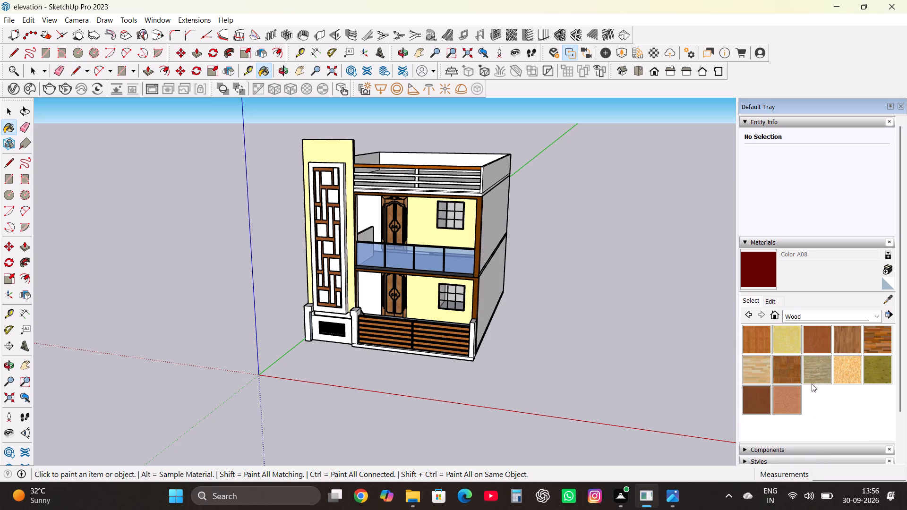
left_click(755, 403)
scroll(419, 172, "up", 3)
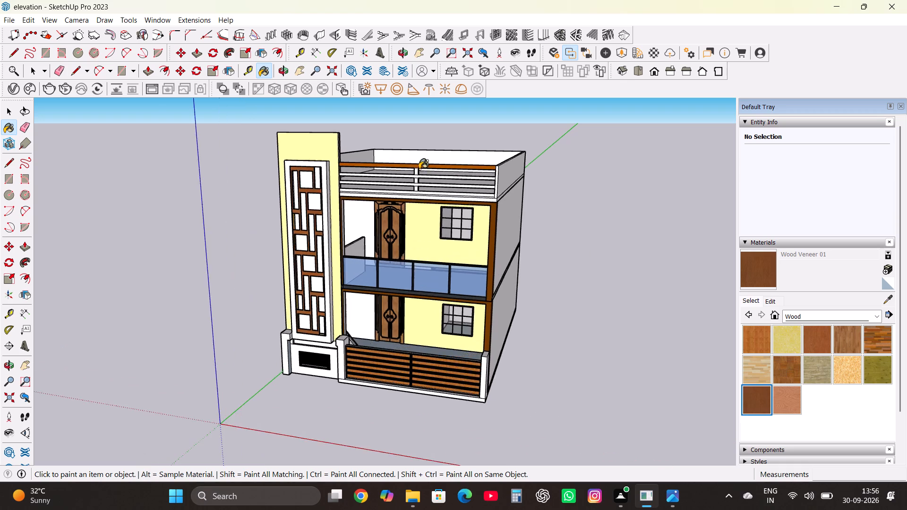
scroll(419, 169, "up", 13)
left_click(435, 155)
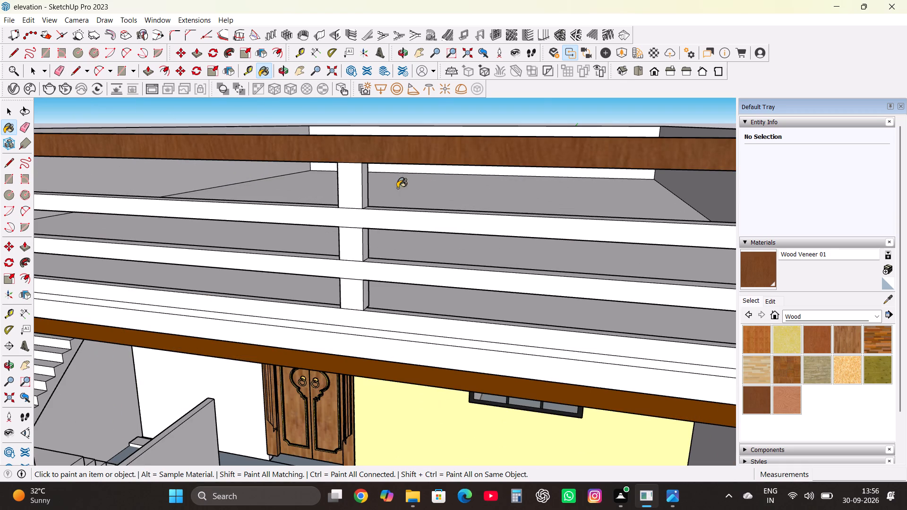
Paint the front faces of the terrace railing's central post, two middle rails and bottom rail with Wood Veneer 01.
left_click(355, 195)
left_click(351, 238)
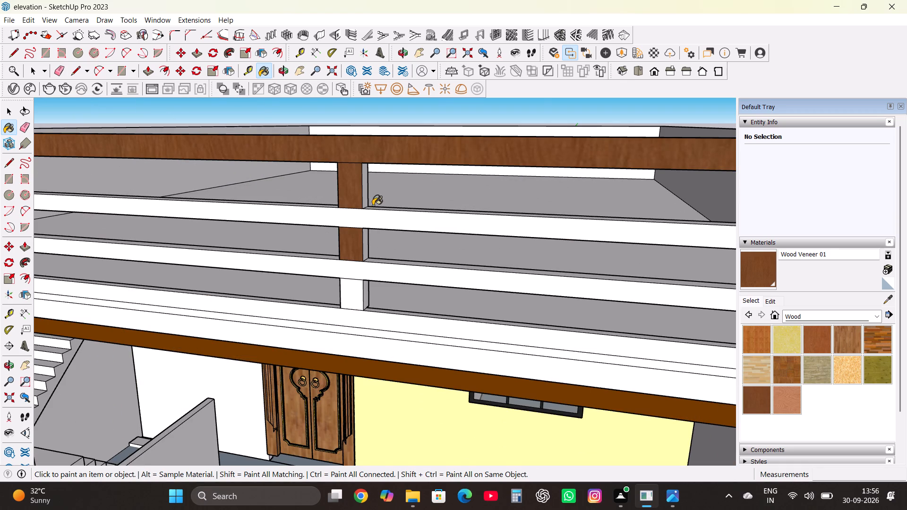
left_click(367, 222)
left_click(378, 282)
left_click(384, 273)
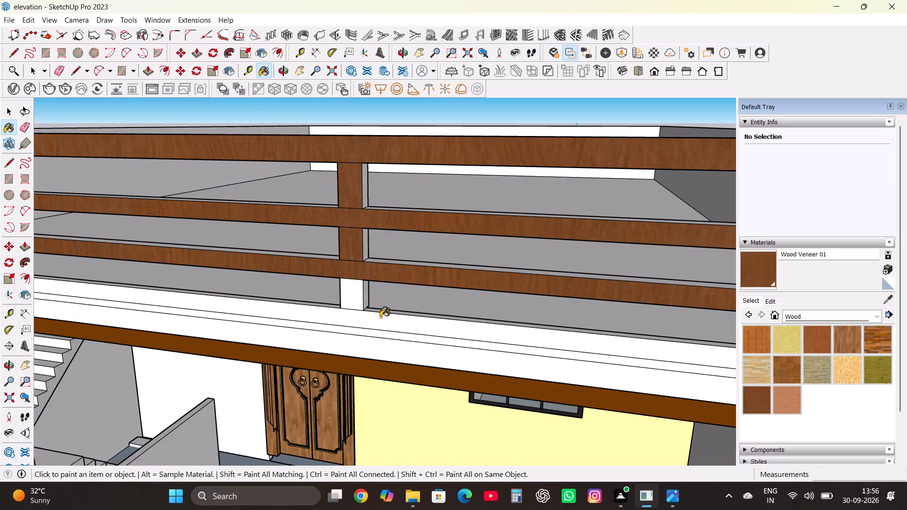
left_click(380, 323)
scroll(471, 263, "down", 2)
left_click(382, 282)
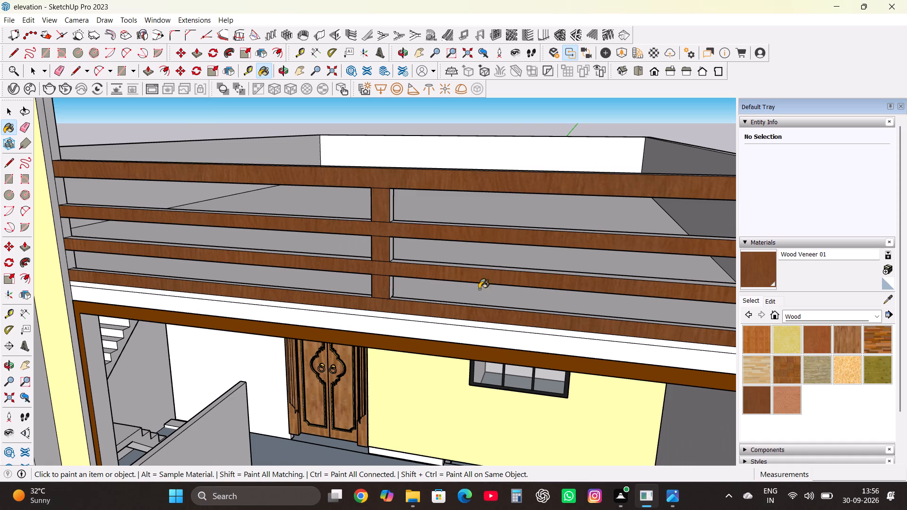
Paint the front end face of the terrace side wall, where the railing ends, with Wood Veneer 01.
scroll(482, 282, "down", 6)
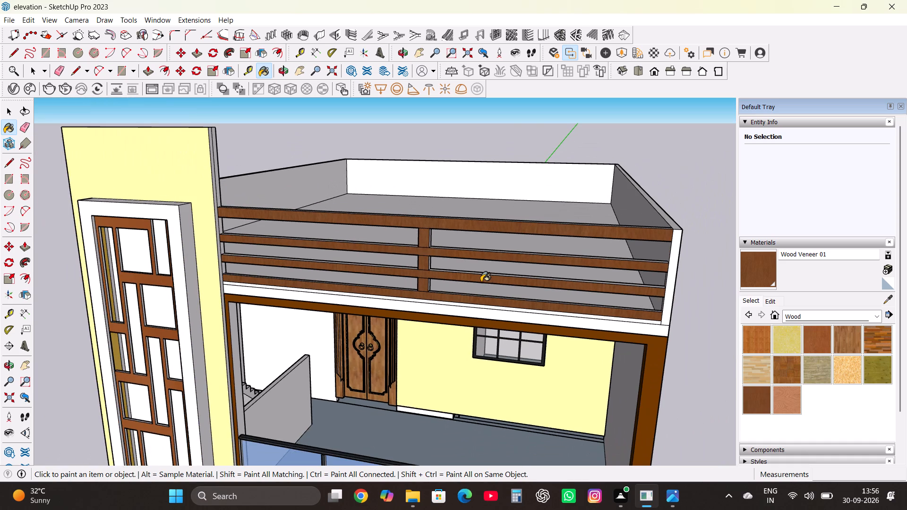
key("space")
scroll(463, 298, "down", 6)
scroll(608, 248, "up", 5)
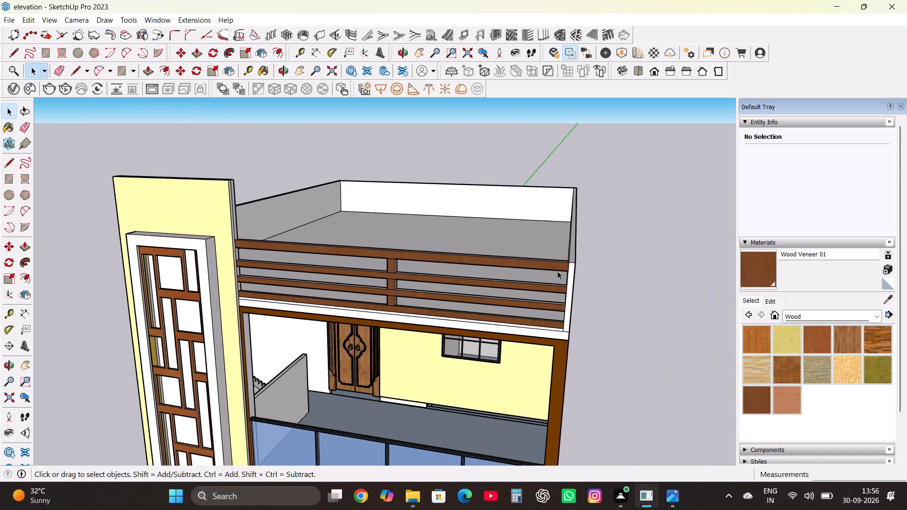
scroll(557, 271, "up", 1)
left_click(746, 275)
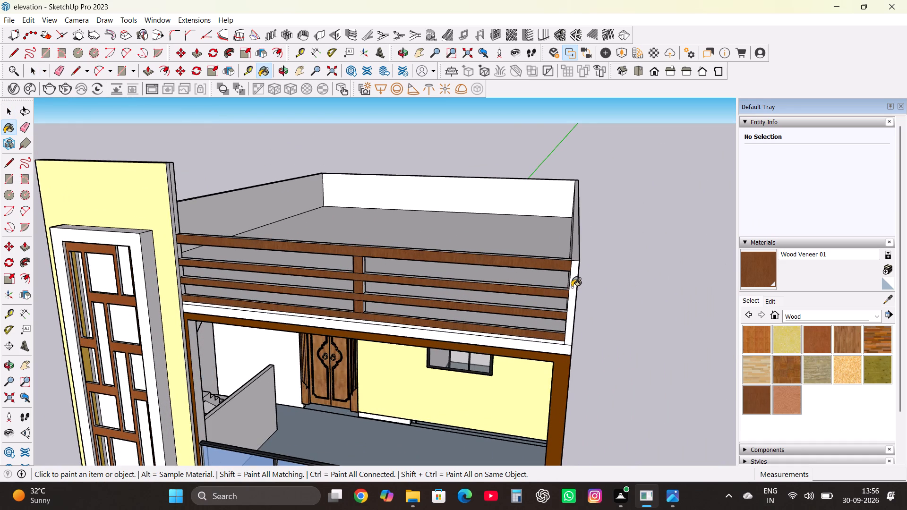
left_click(572, 287)
key("space")
triple_click(613, 234)
Compare the wood-finished terrace railing with the reference facade image.
middle_click_drag(518, 336, 553, 260)
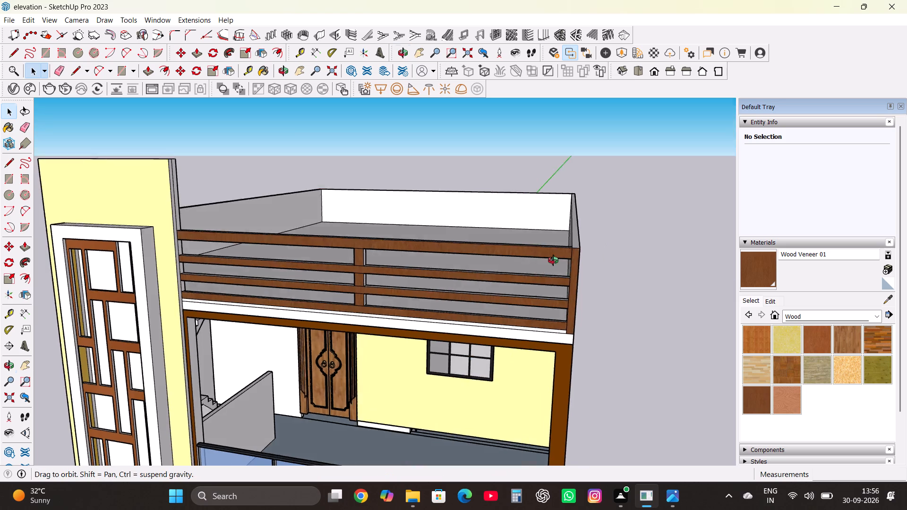
middle_click_drag(553, 260, 591, 289)
scroll(596, 293, "down", 4)
left_click(676, 489)
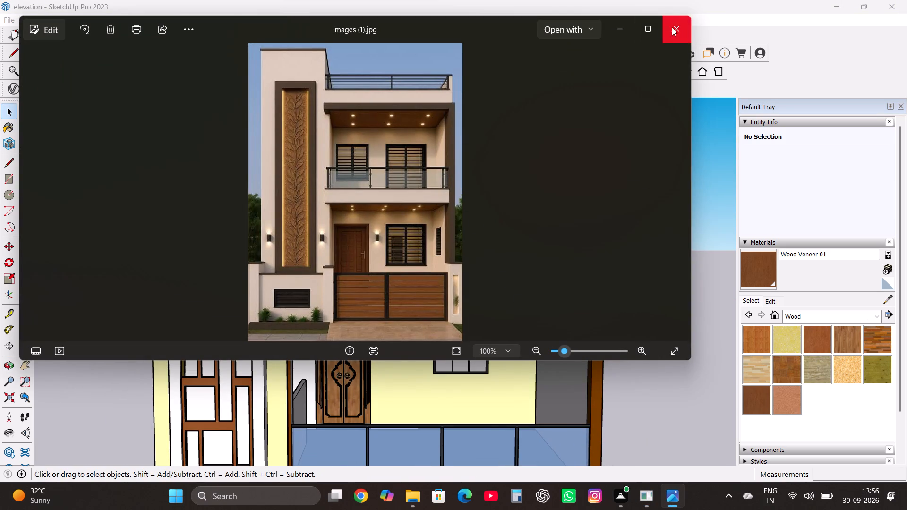
left_click(631, 26)
scroll(467, 297, "up", 6)
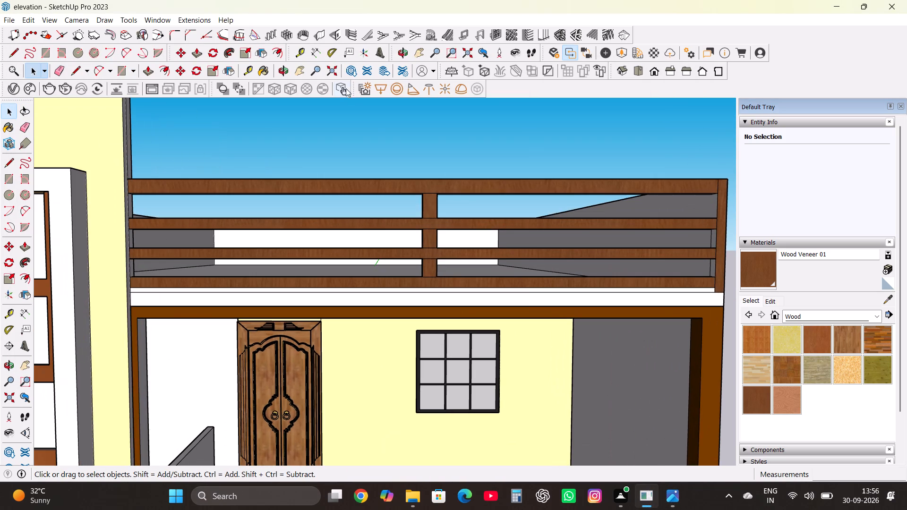
Sample Color E02 from the front wall and paint the two front strips of the slab edge below the terrace railing.
scroll(346, 86, "down", 6)
scroll(471, 216, "down", 10)
middle_click_drag(482, 264, 429, 273)
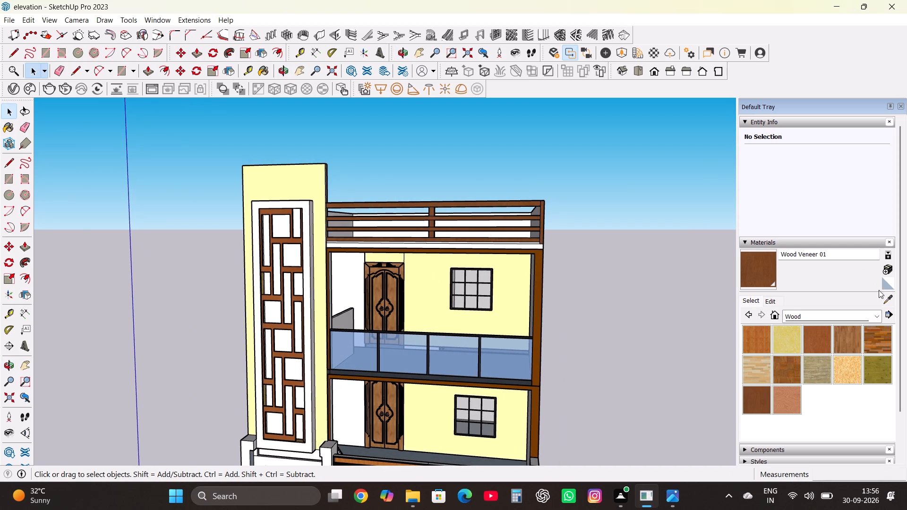
left_click(887, 301)
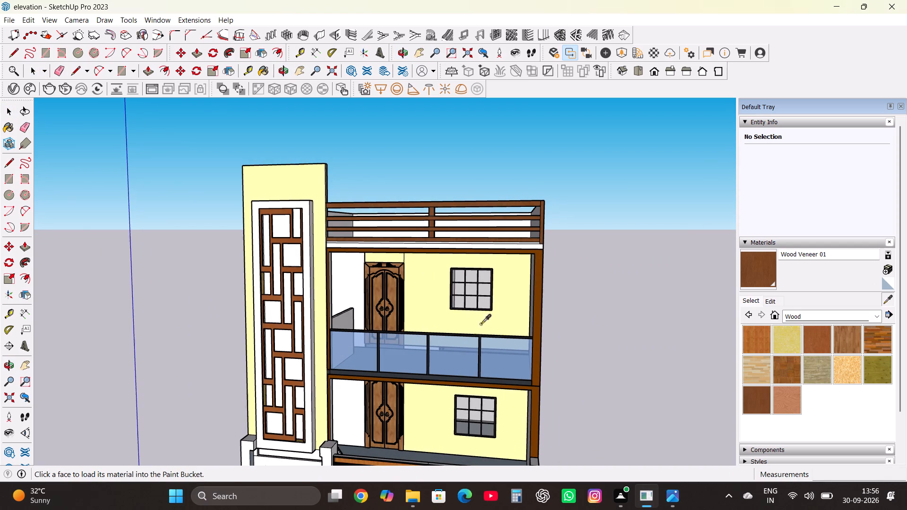
left_click(496, 326)
scroll(426, 239, "up", 8)
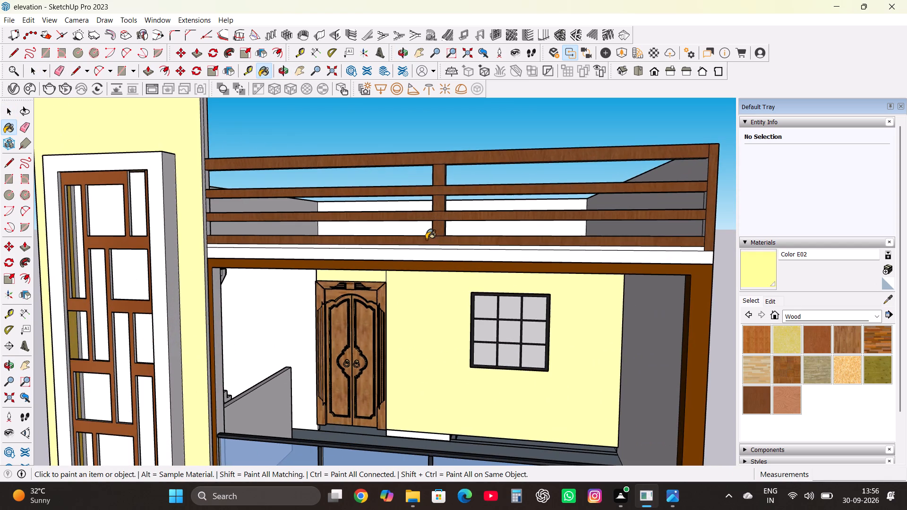
left_click(445, 256)
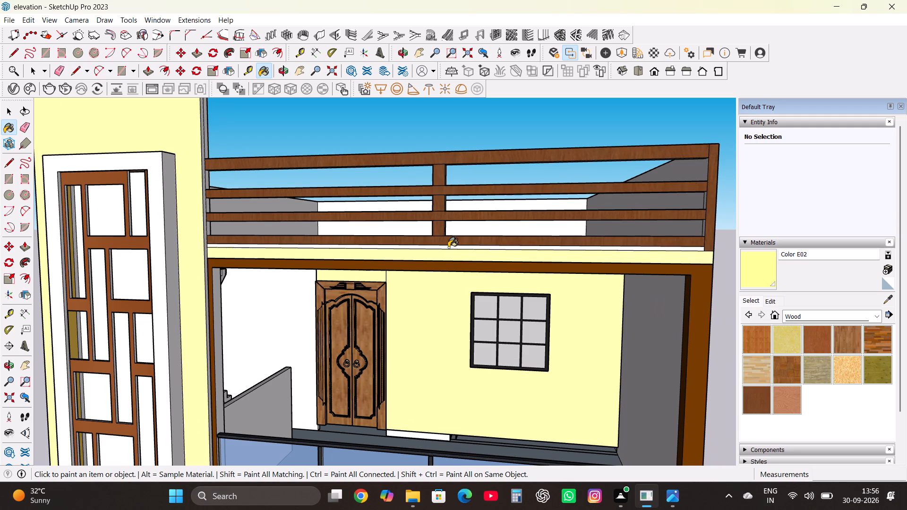
left_click(448, 247)
Paint the white wall beside the upper-floor door with Color E02.
scroll(448, 183, "down", 15)
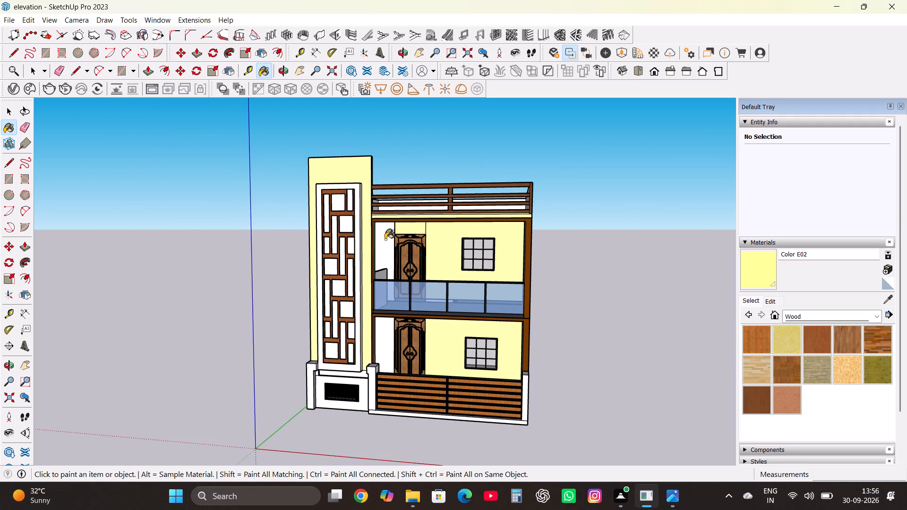
scroll(387, 252, "up", 2)
middle_click_drag(393, 254, 368, 271)
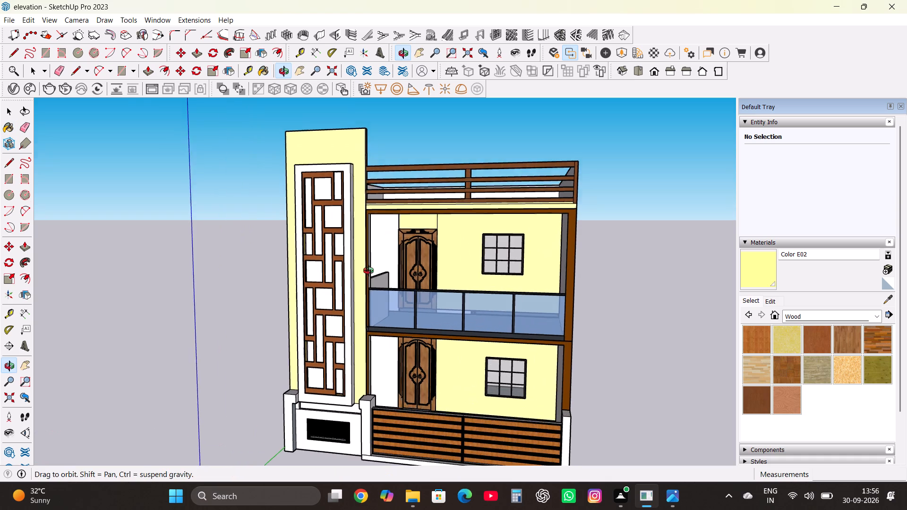
middle_click_drag(368, 271, 297, 296)
scroll(398, 257, "up", 6)
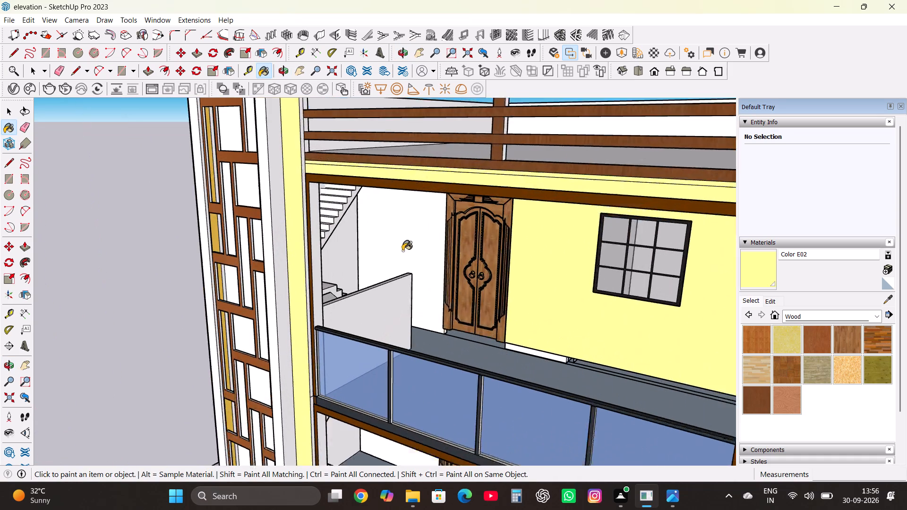
left_click(419, 247)
Paint the front face of the white frame around the tower's lattice panel with Wood Veneer 01.
scroll(441, 302, "down", 8)
middle_click_drag(438, 308, 523, 222)
scroll(507, 224, "down", 3)
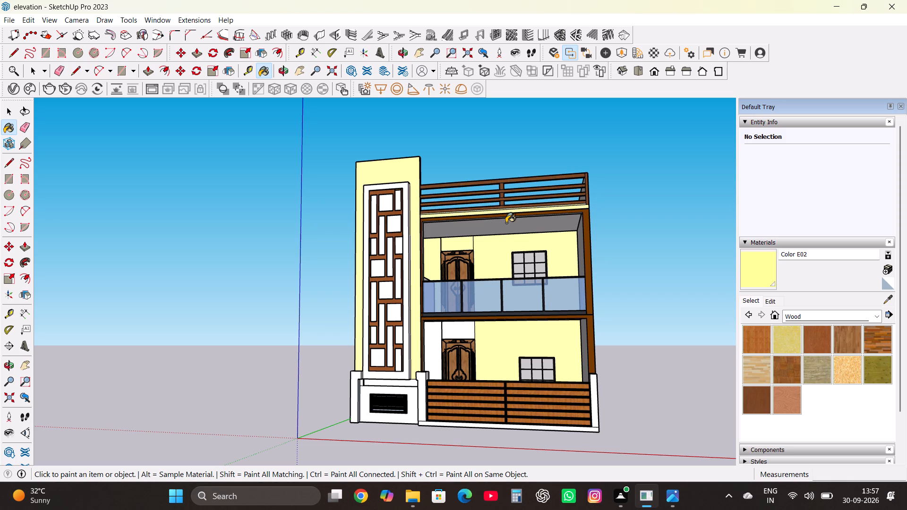
scroll(504, 225, "down", 5)
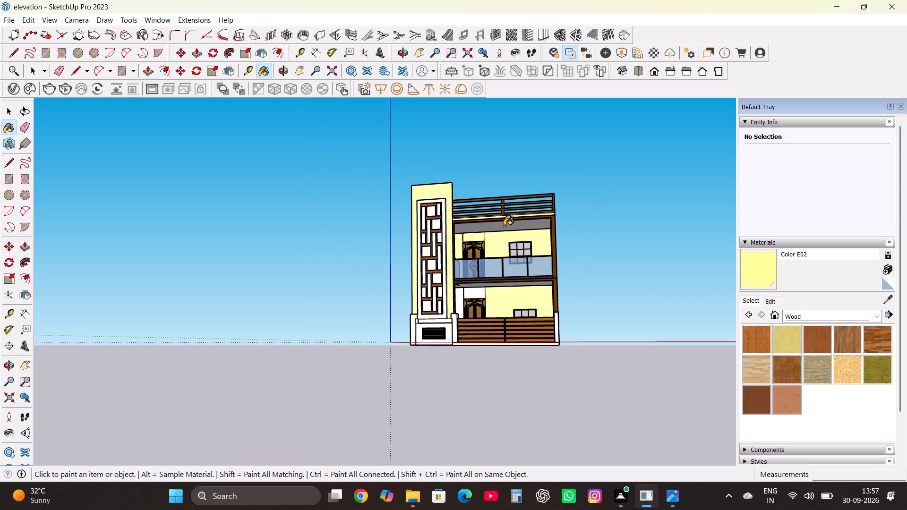
scroll(461, 338, "up", 11)
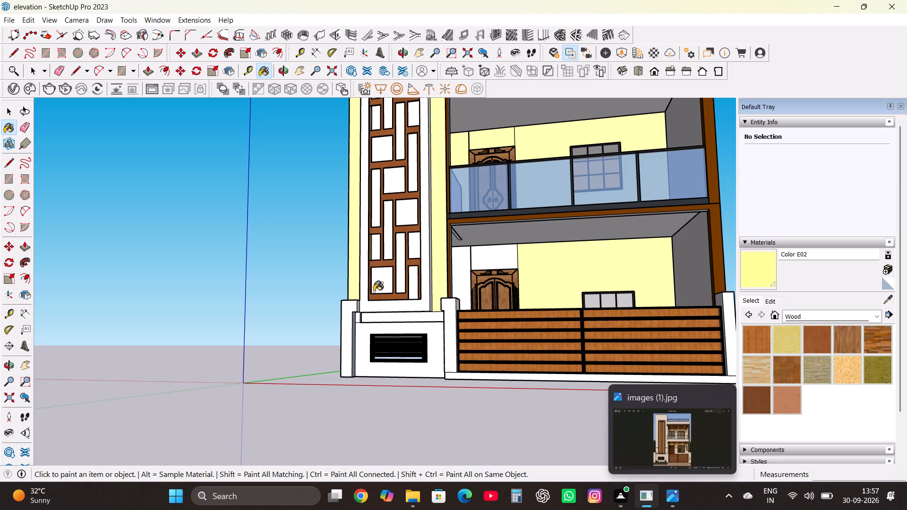
scroll(380, 361, "up", 6)
middle_click_drag(335, 311, 412, 394)
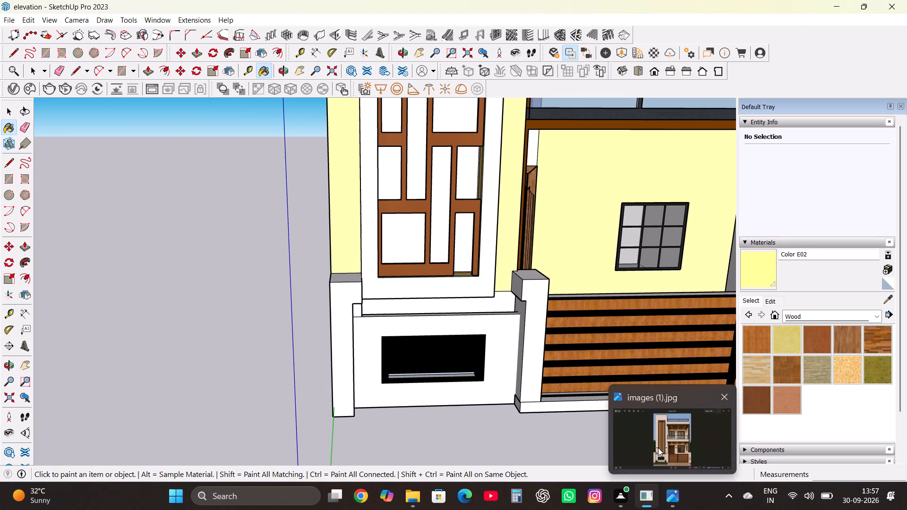
scroll(510, 250, "up", 3)
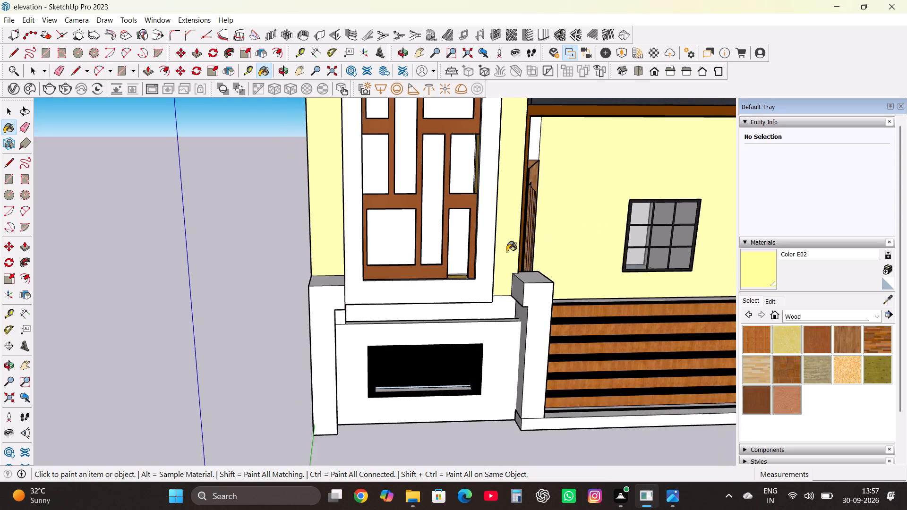
middle_click_drag(482, 263, 531, 291)
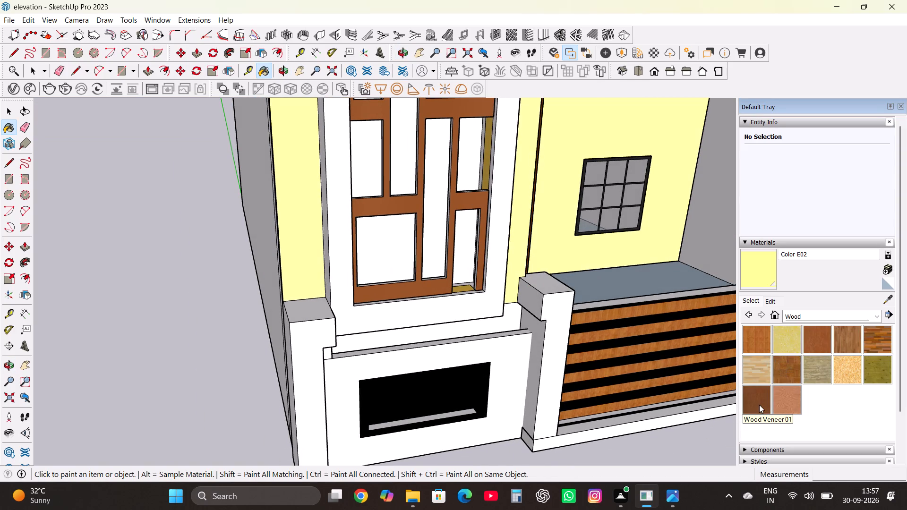
left_click(759, 405)
left_click(747, 400)
left_click(502, 229)
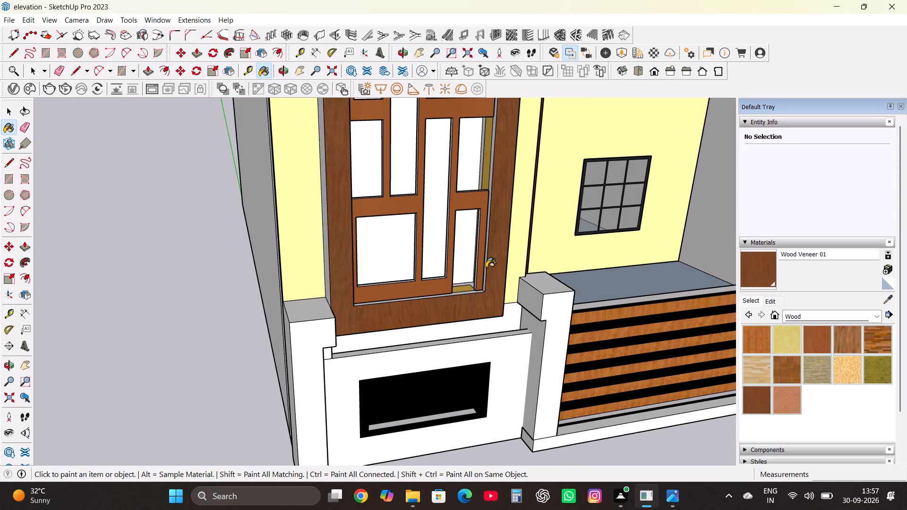
Examine the front elevation around the lattice tower and the low boundary wall beneath it.
scroll(462, 300, "down", 6)
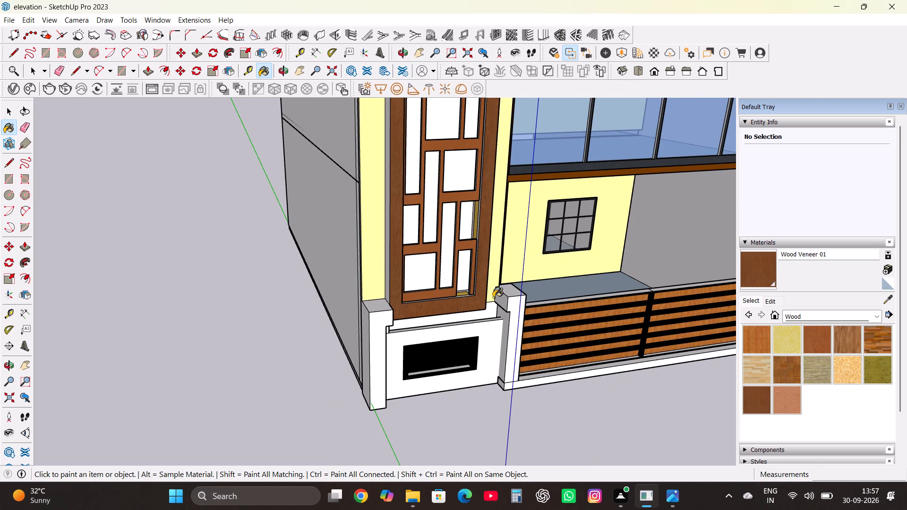
scroll(497, 288, "down", 1)
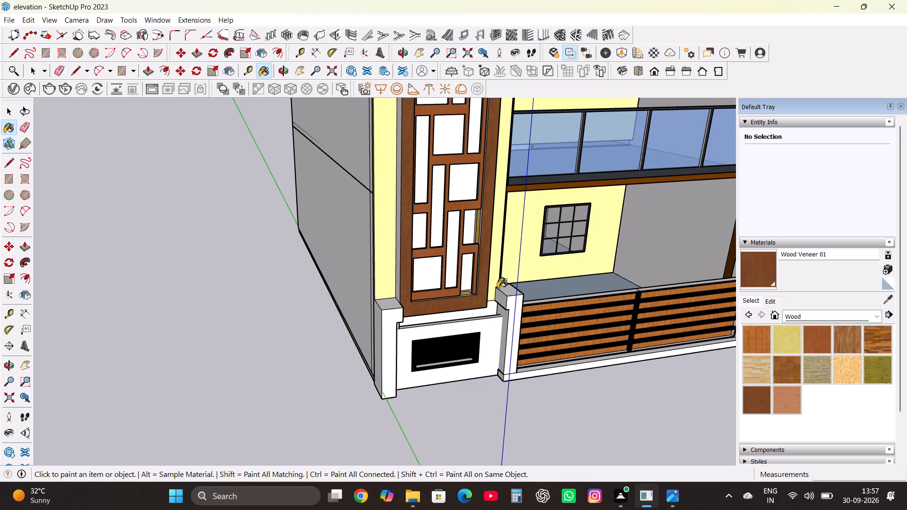
scroll(480, 271, "down", 2)
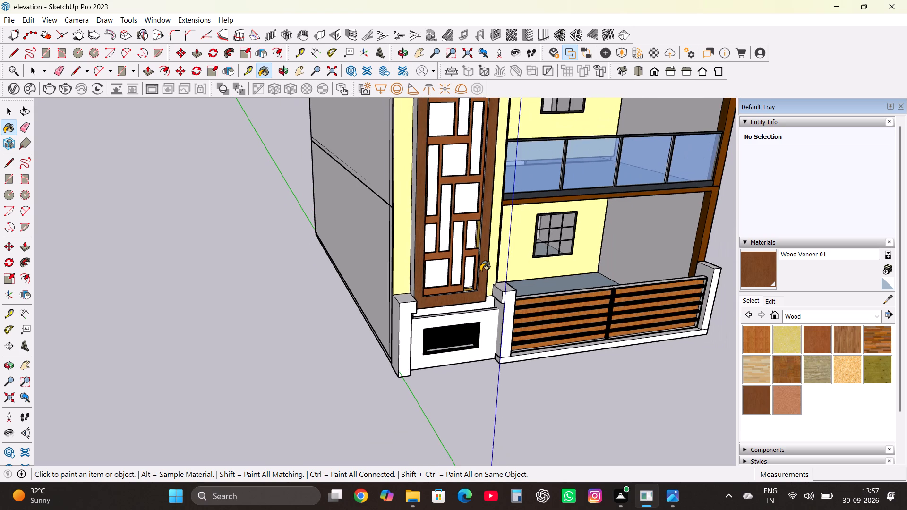
scroll(480, 271, "down", 4)
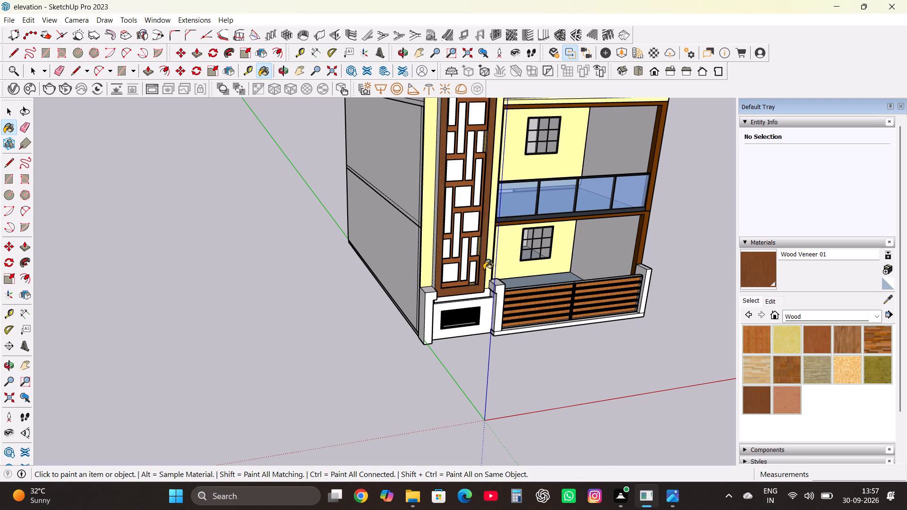
scroll(495, 346, "down", 3)
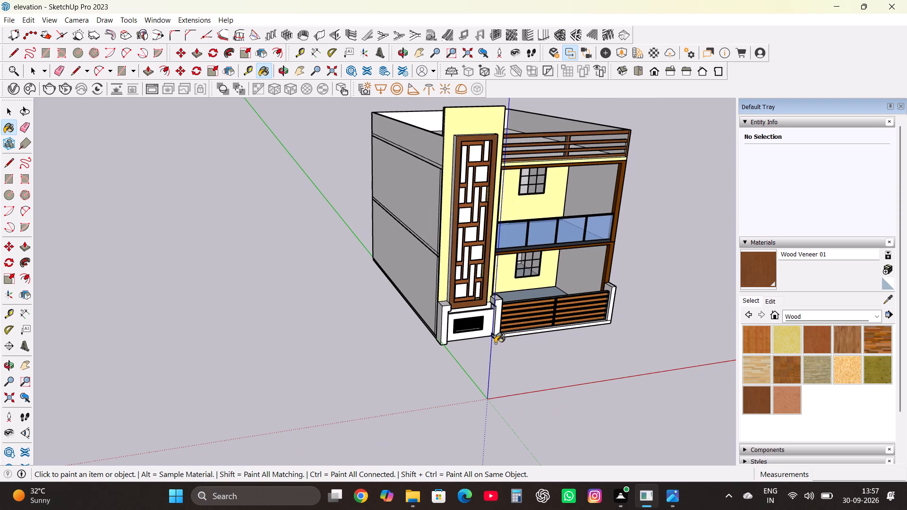
scroll(495, 341, "up", 20)
scroll(495, 341, "up", 2)
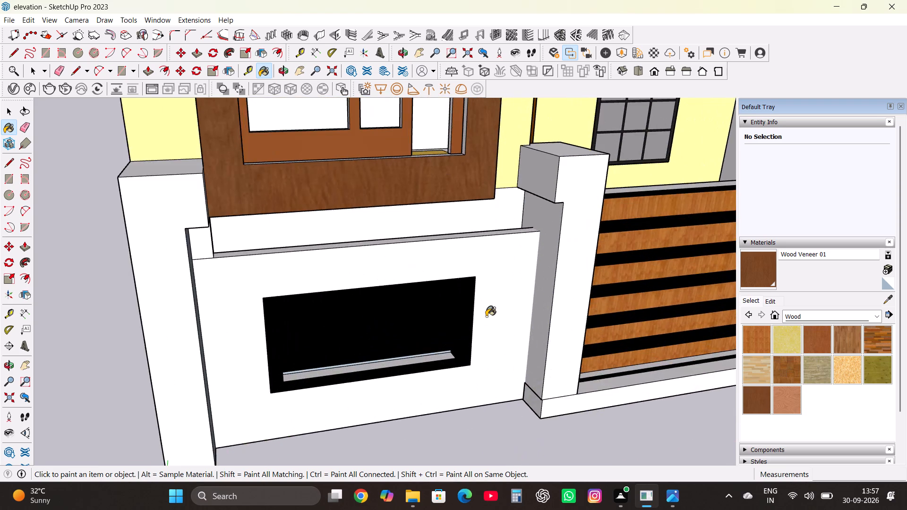
Examine the front elevation from the lattice tower's boundary wall up to the upper-floor door, railing and windows.
middle_click_drag(486, 316, 346, 251)
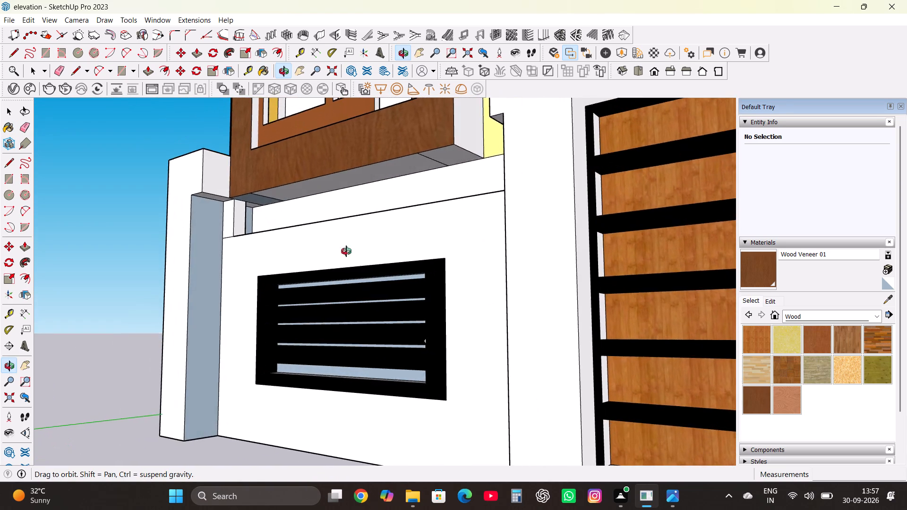
middle_click_drag(346, 251, 363, 258)
scroll(365, 279, "down", 20)
scroll(365, 279, "down", 5)
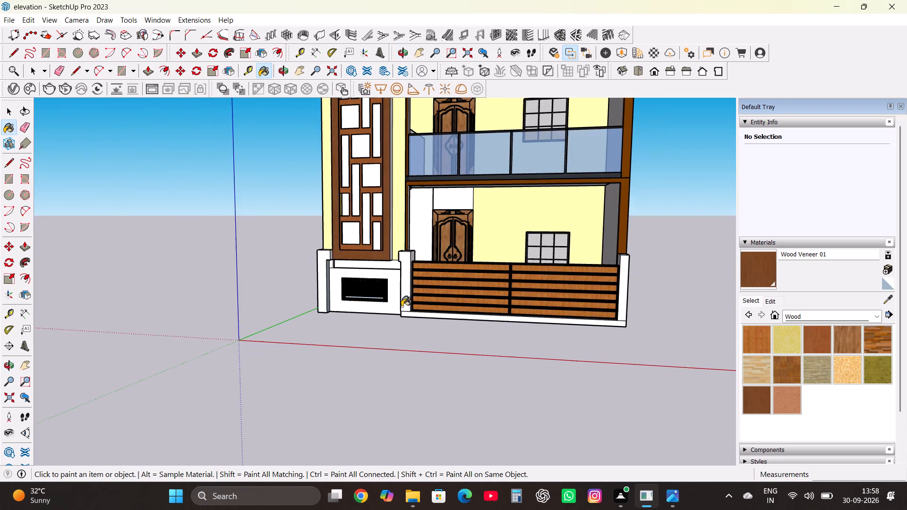
scroll(413, 324, "down", 1)
middle_click_drag(413, 324, 428, 321)
scroll(431, 320, "down", 8)
middle_click_drag(431, 320, 436, 320)
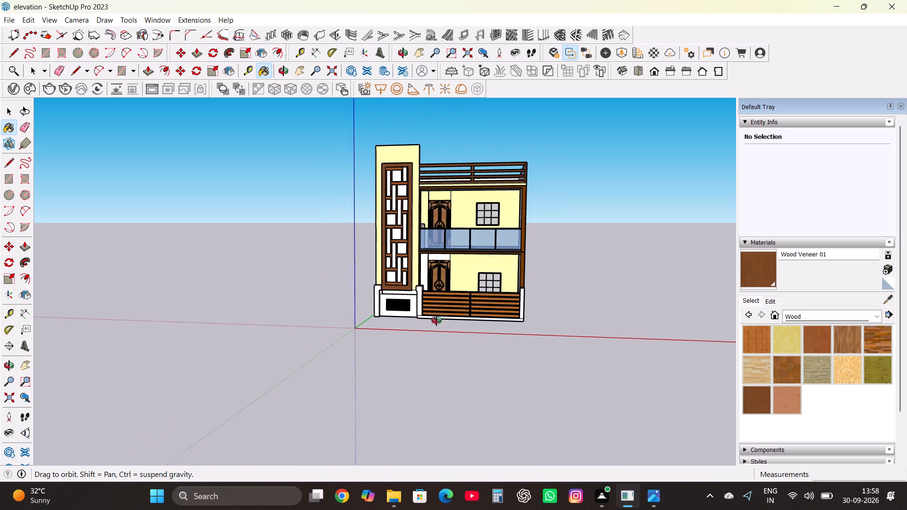
middle_click_drag(436, 320, 458, 318)
scroll(517, 162, "up", 8)
scroll(401, 221, "up", 1)
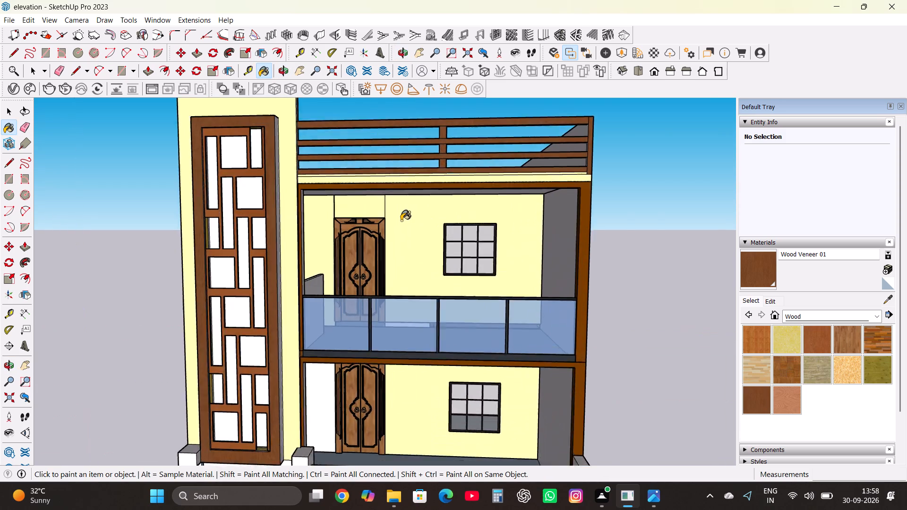
scroll(401, 221, "up", 5)
scroll(375, 189, "down", 8)
scroll(350, 247, "down", 4)
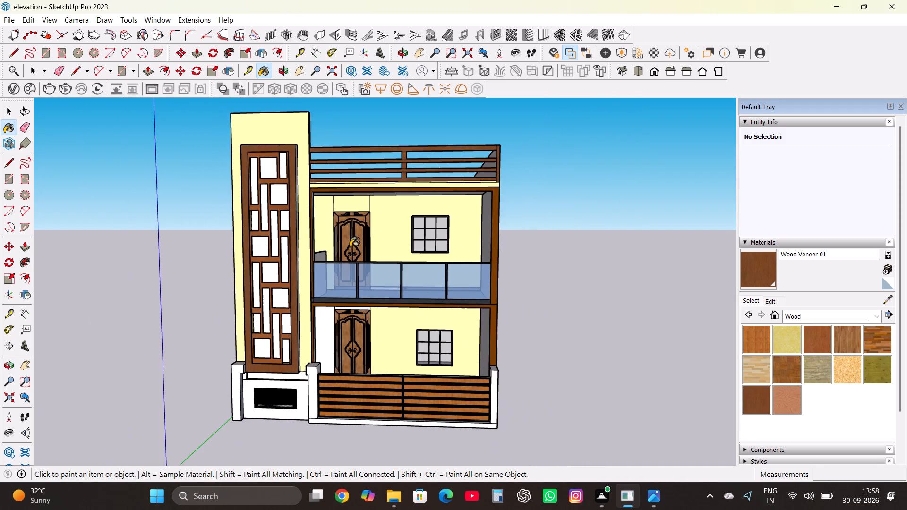
scroll(339, 286, "up", 6)
Draw a small circle with an area of about 16.6 in² on the narrow yellow wall strip beside the tower's lattice panel.
key("space")
middle_click_drag(279, 283, 296, 280)
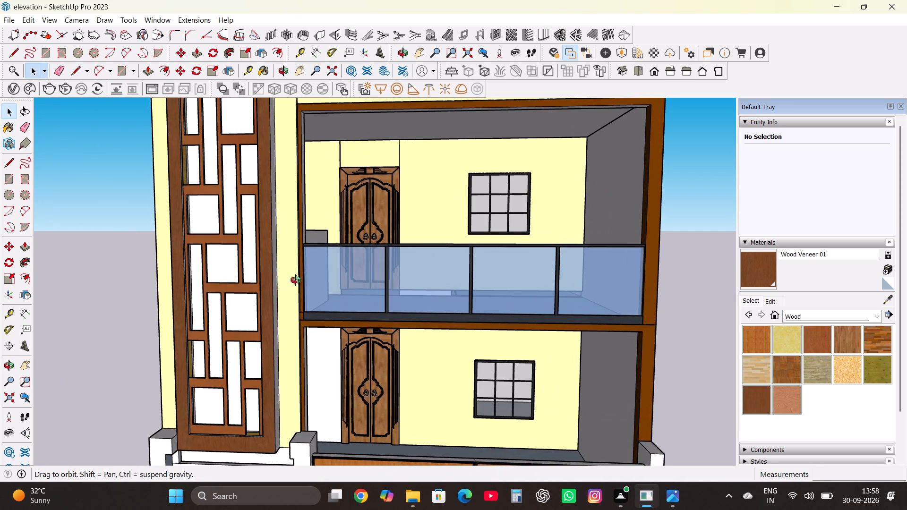
middle_click_drag(296, 280, 424, 290)
scroll(317, 245, "down", 2)
scroll(267, 304, "up", 6)
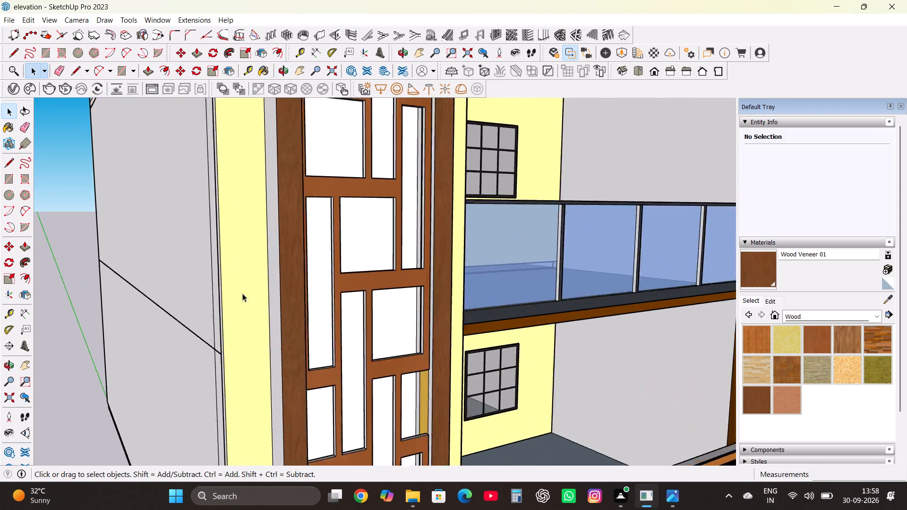
scroll(242, 293, "up", 4)
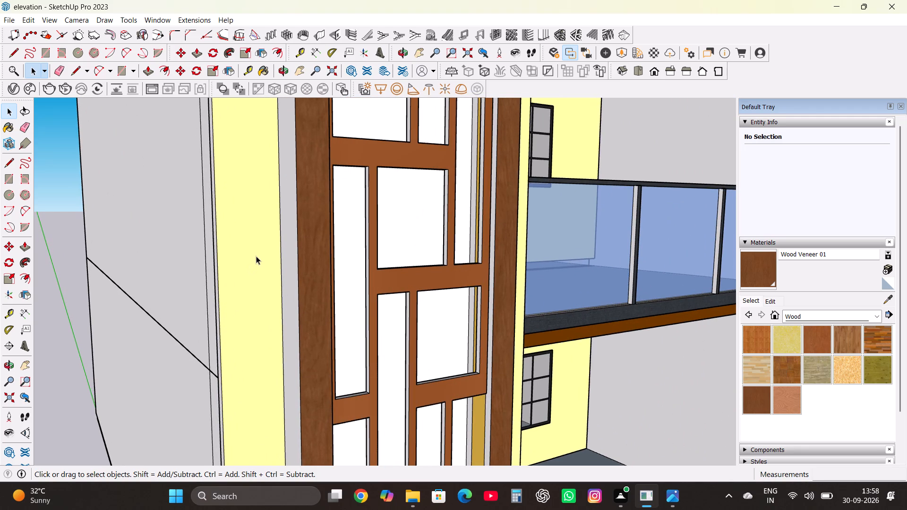
key("c")
left_click(248, 270)
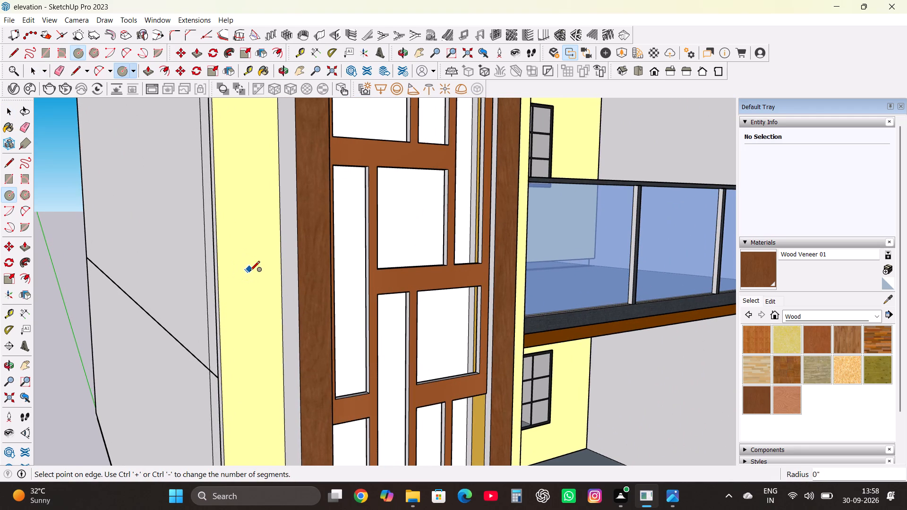
scroll(253, 274, "up", 15)
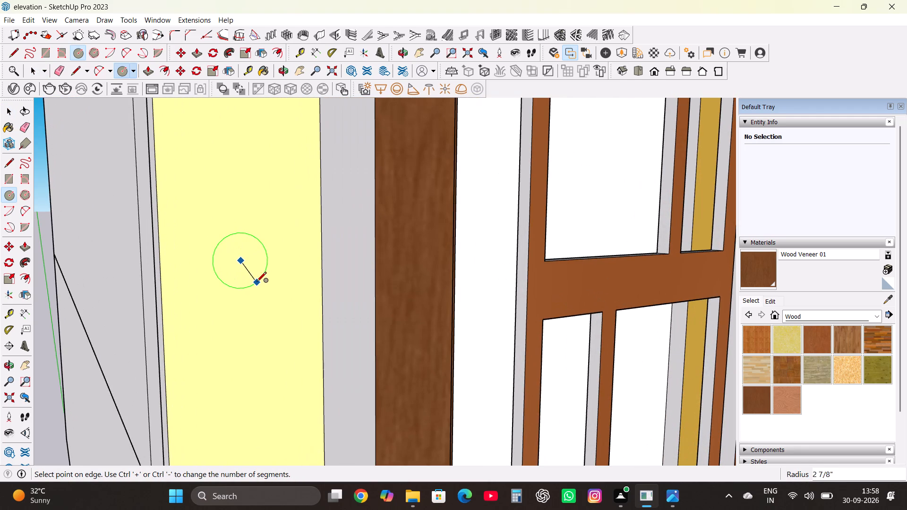
left_click(254, 278)
scroll(250, 276, "up", 5)
key("space")
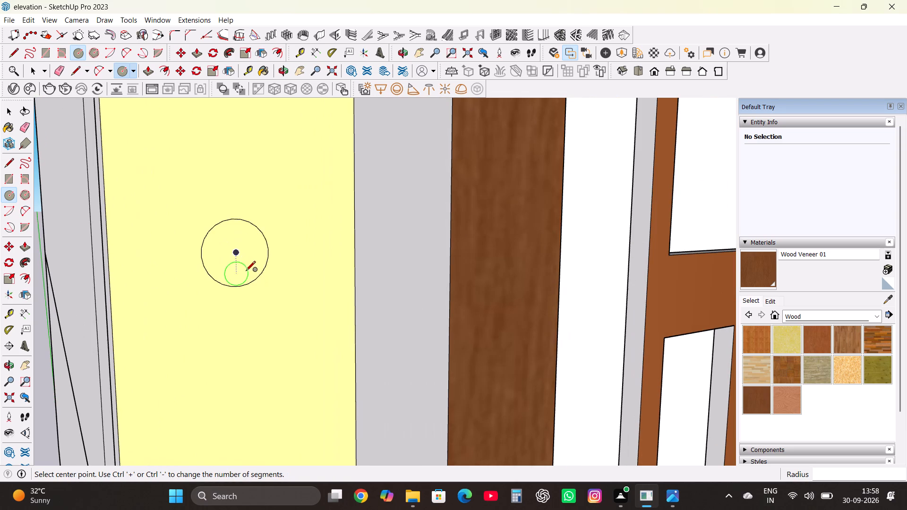
Move the small circular face off the yellow wall strip to the empty space beside the house, near the boundary wall.
left_click(237, 260)
key("m")
left_click(237, 260)
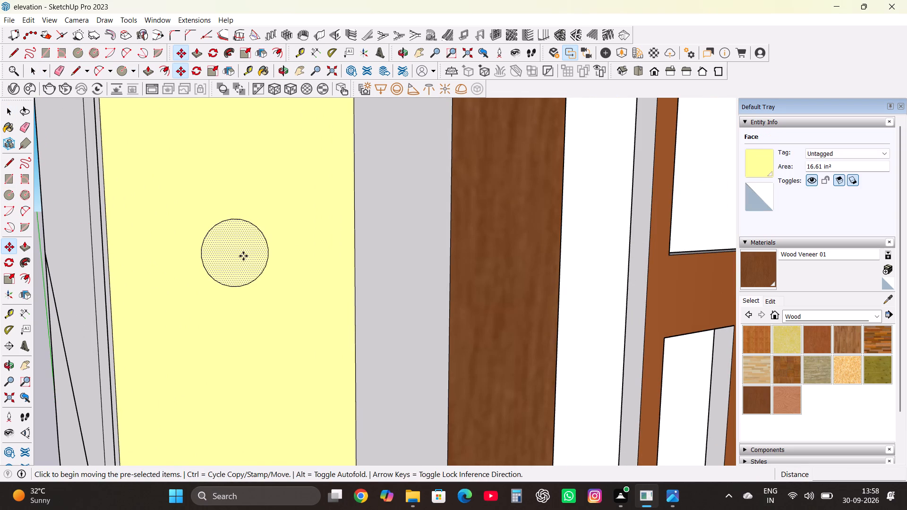
scroll(272, 313, "down", 10)
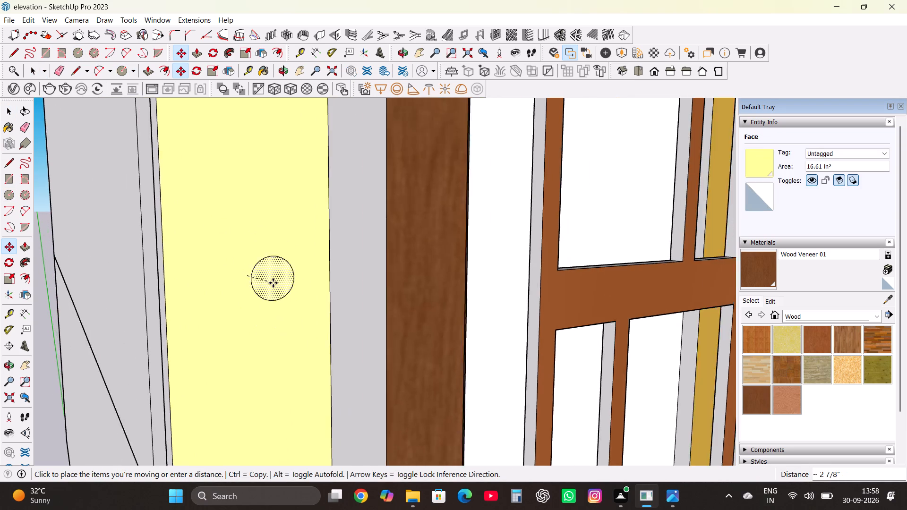
scroll(273, 283, "down", 10)
scroll(208, 303, "down", 5)
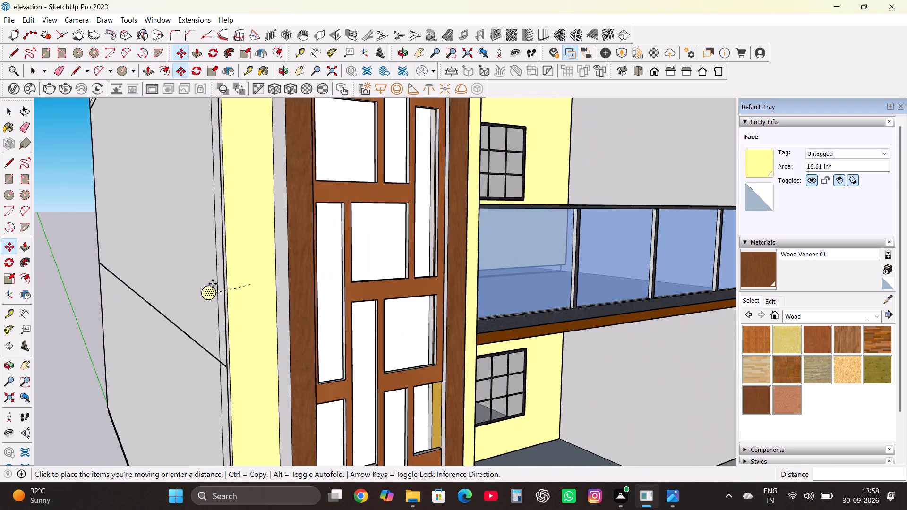
scroll(213, 284, "down", 9)
scroll(217, 270, "down", 20)
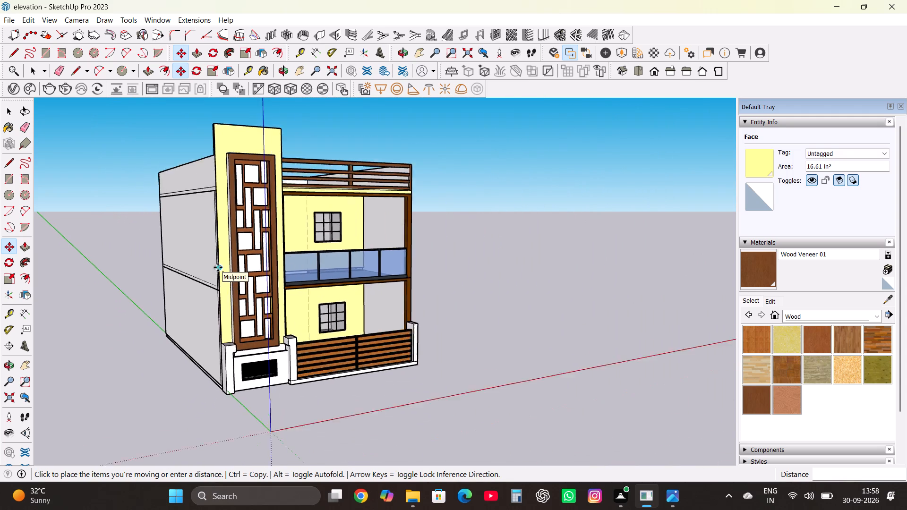
scroll(184, 389, "up", 13)
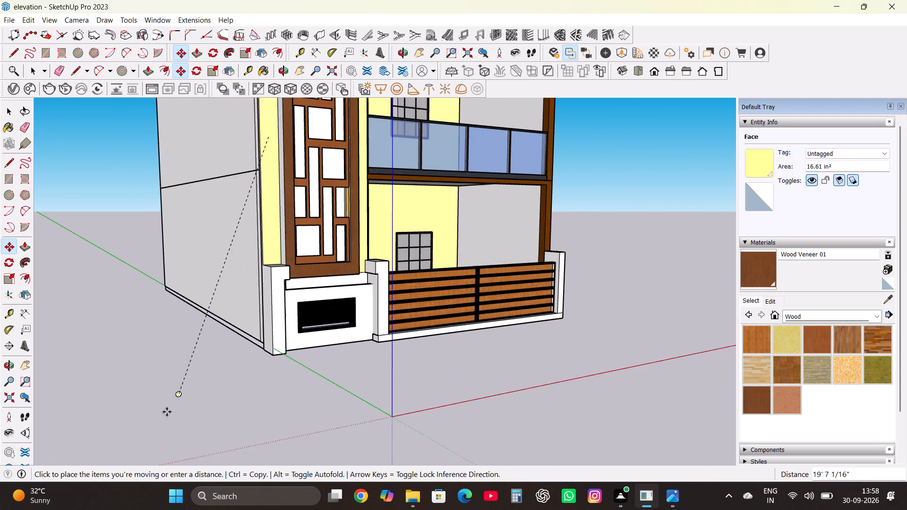
scroll(167, 412, "up", 7)
left_click(171, 401)
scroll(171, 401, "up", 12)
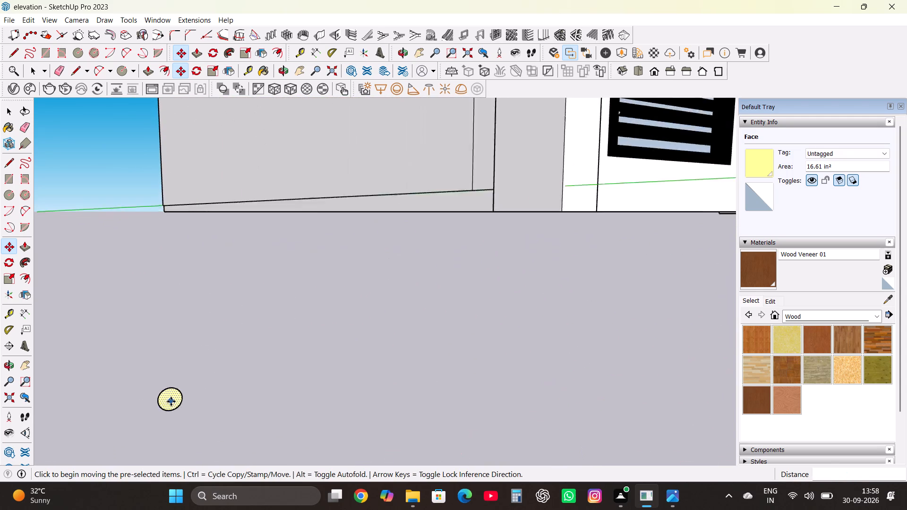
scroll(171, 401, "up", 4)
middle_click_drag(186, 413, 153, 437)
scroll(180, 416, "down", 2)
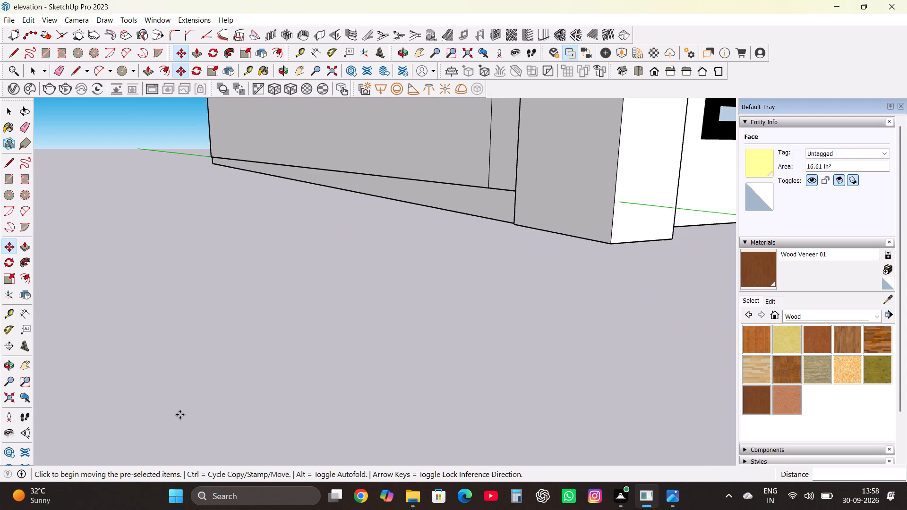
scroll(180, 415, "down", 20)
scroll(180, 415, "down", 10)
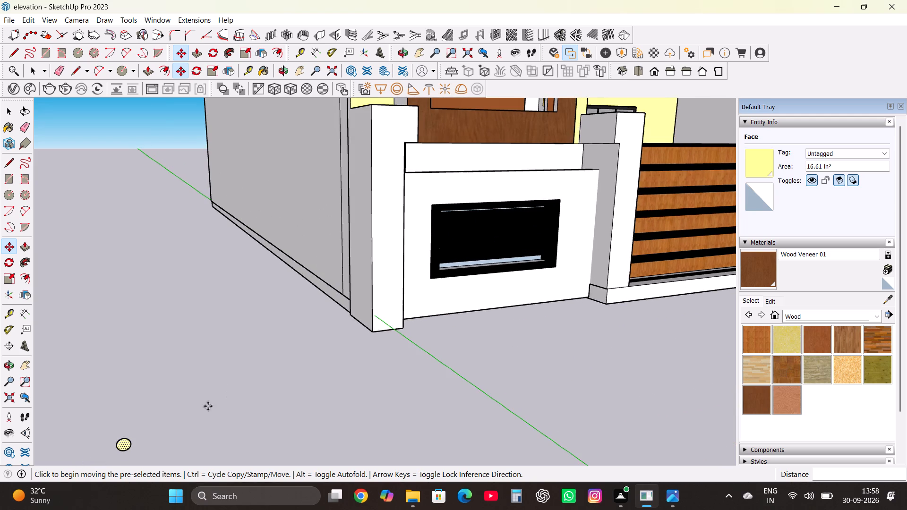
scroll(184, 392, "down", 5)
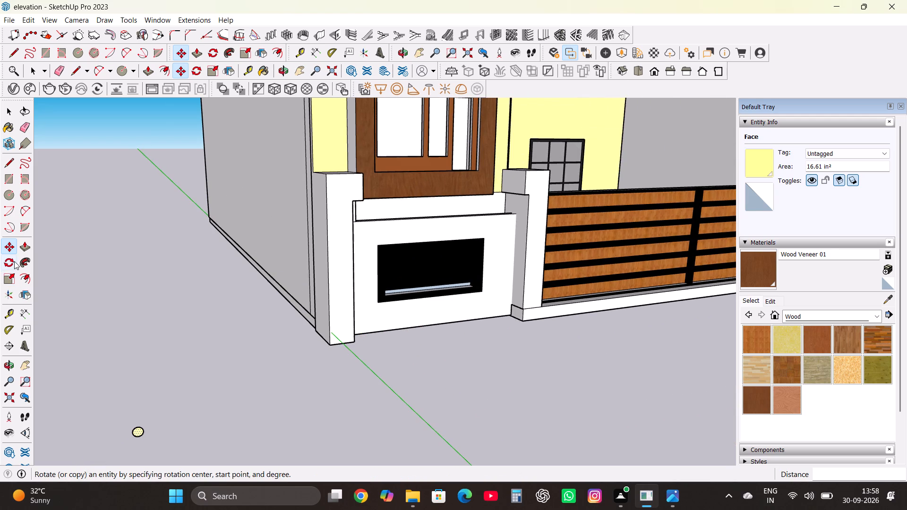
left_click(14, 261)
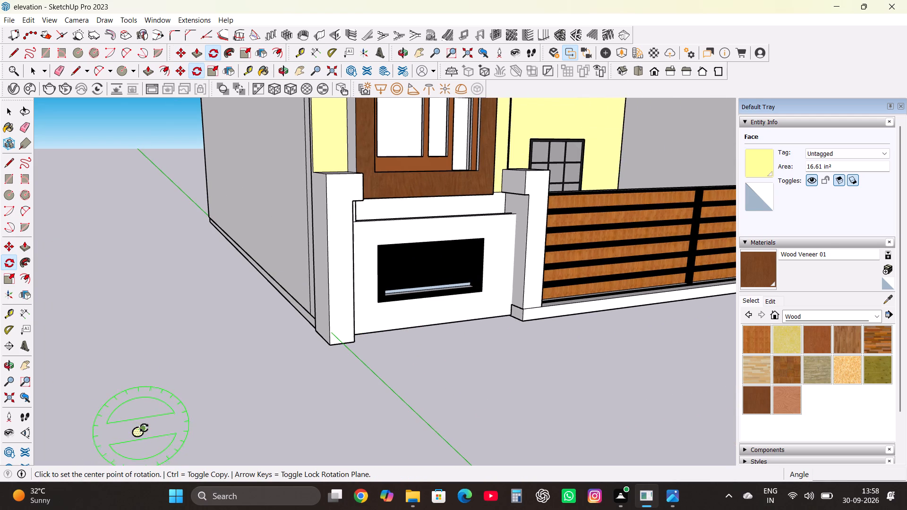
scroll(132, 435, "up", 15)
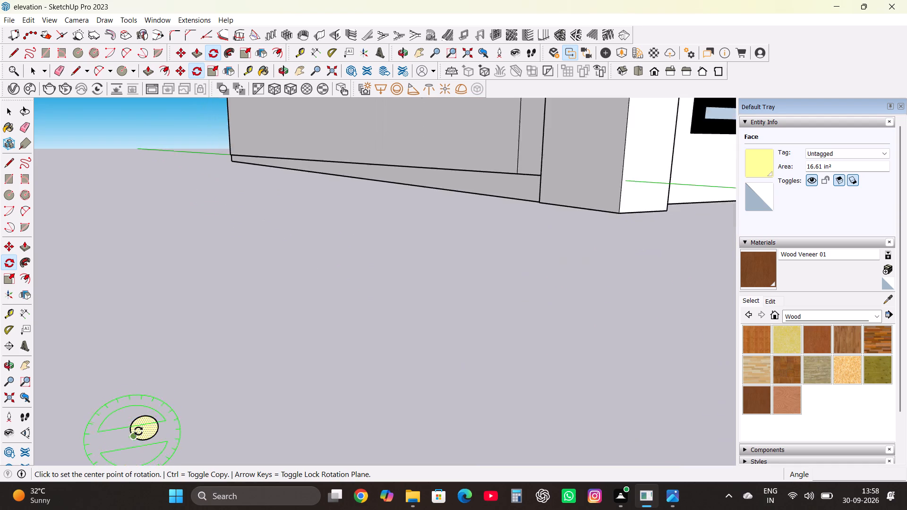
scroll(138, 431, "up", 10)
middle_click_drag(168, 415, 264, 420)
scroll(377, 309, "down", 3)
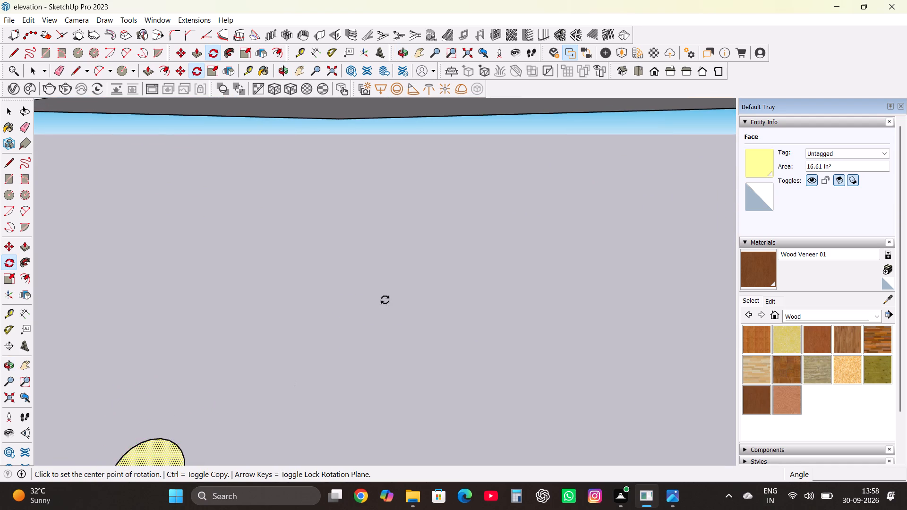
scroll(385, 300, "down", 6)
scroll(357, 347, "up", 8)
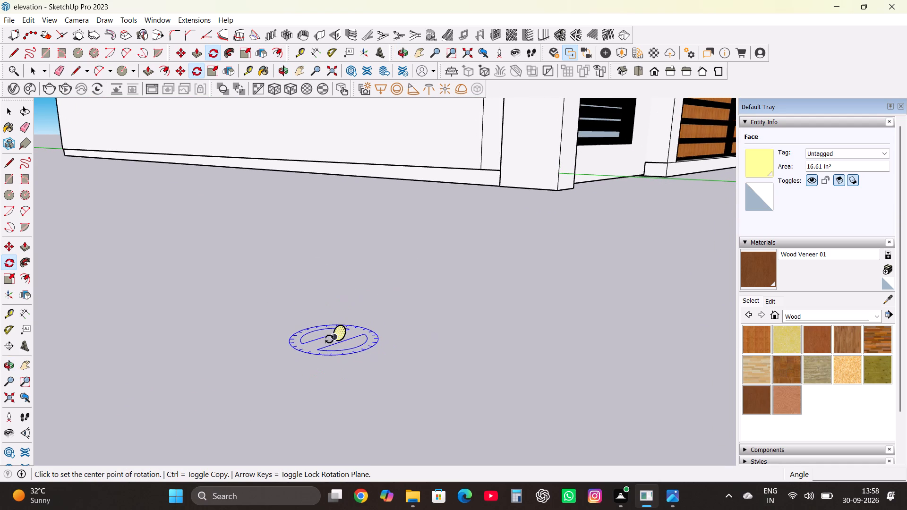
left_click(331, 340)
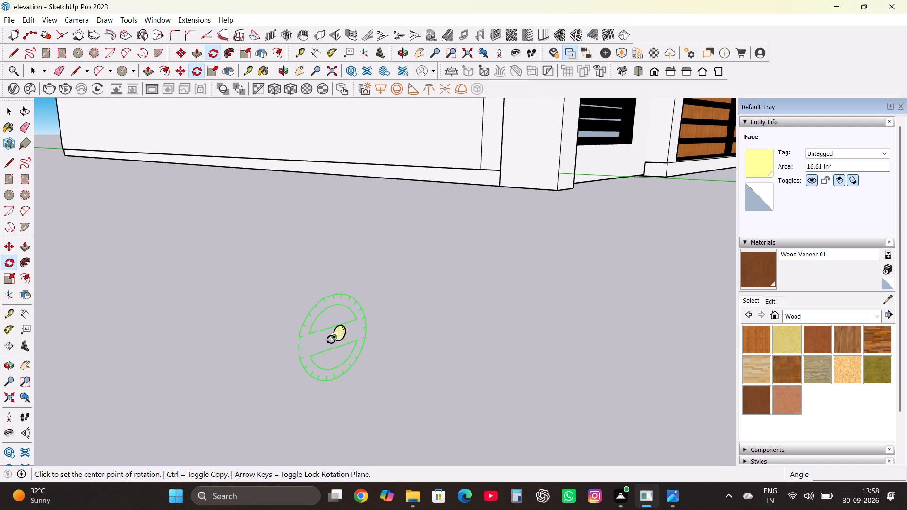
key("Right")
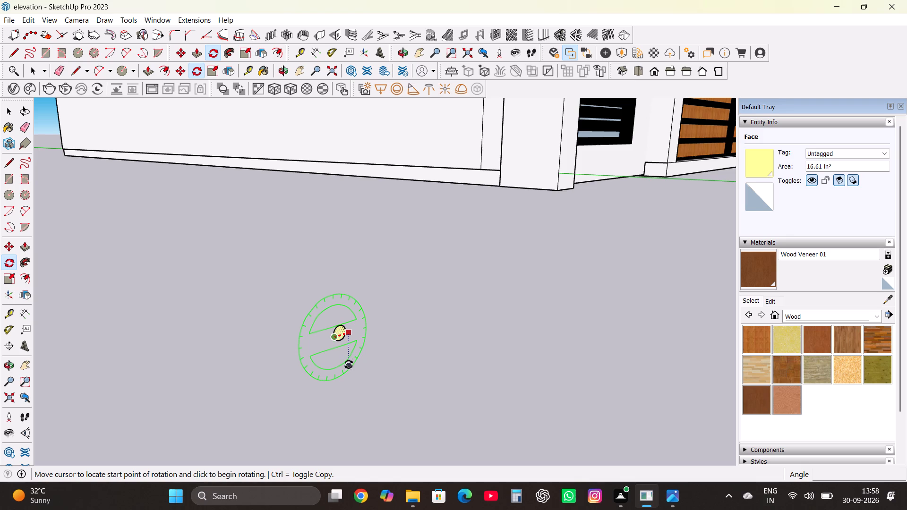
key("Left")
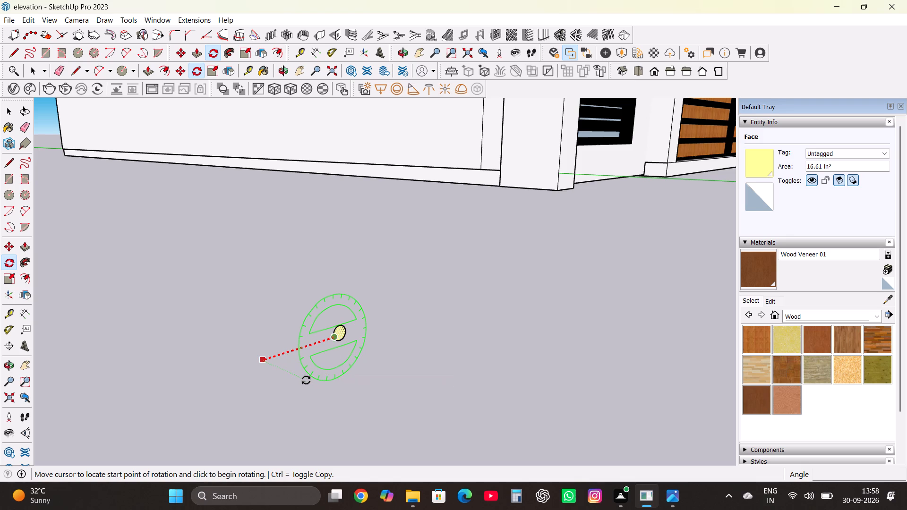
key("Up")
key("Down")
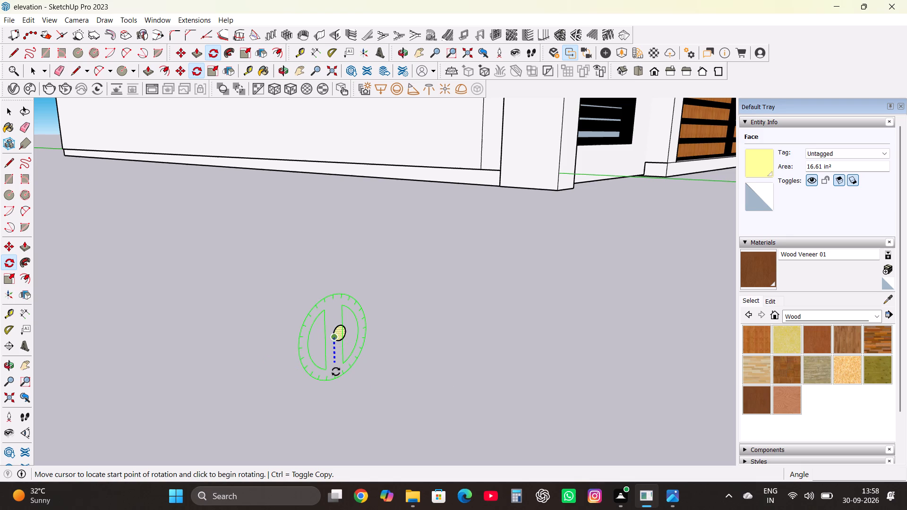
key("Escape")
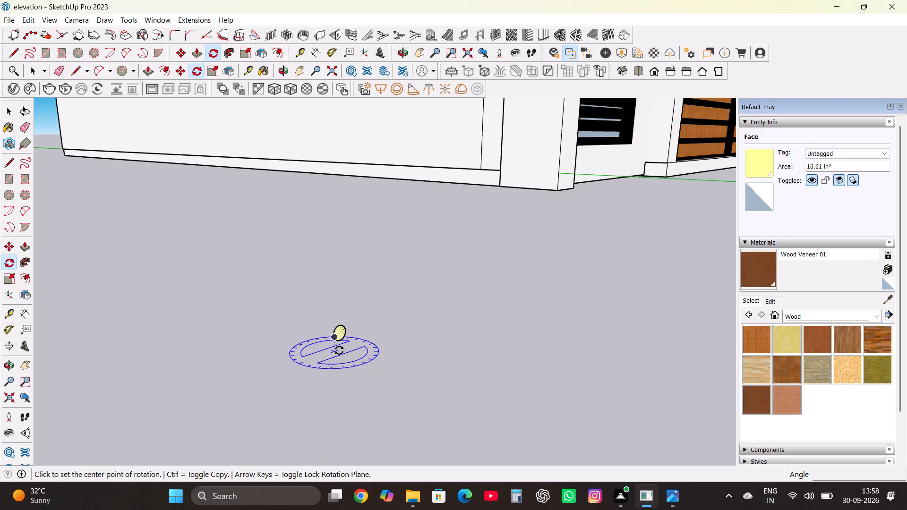
Rotate the detached circular face 75° about a vertical axis.
left_click(339, 347)
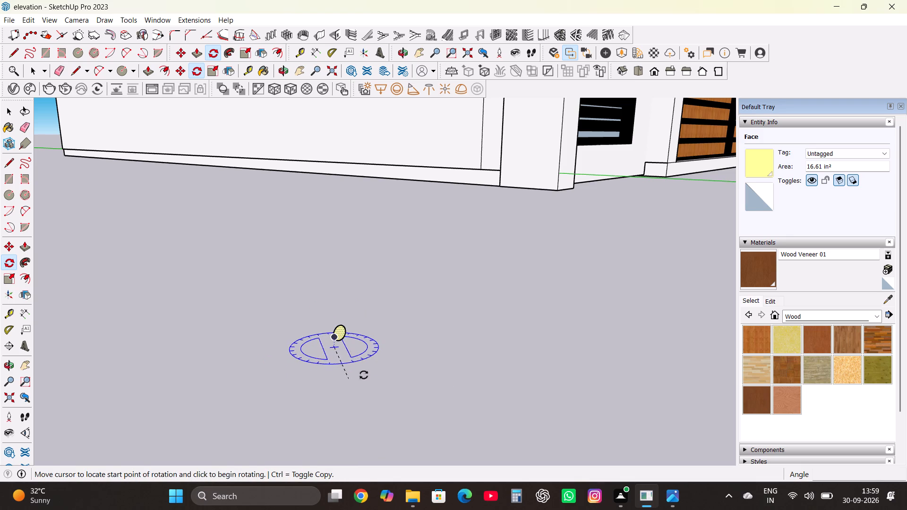
left_click(386, 360)
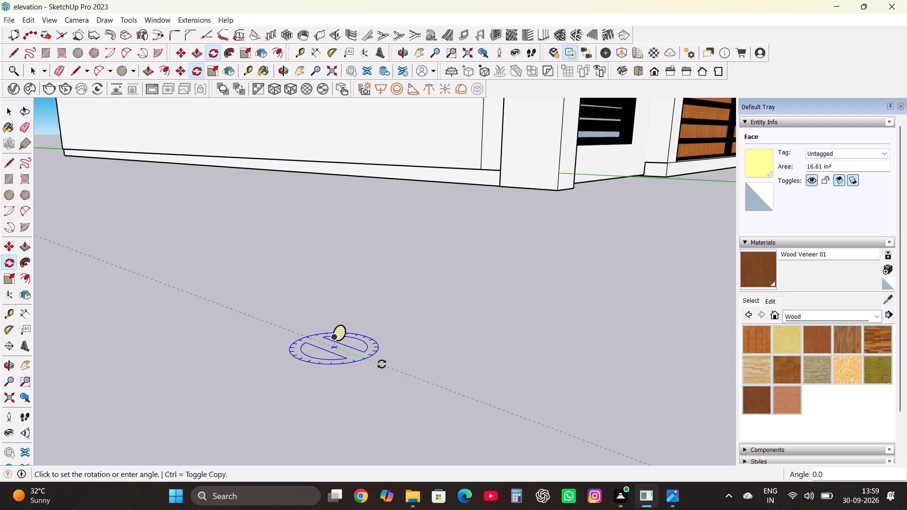
left_click(302, 371)
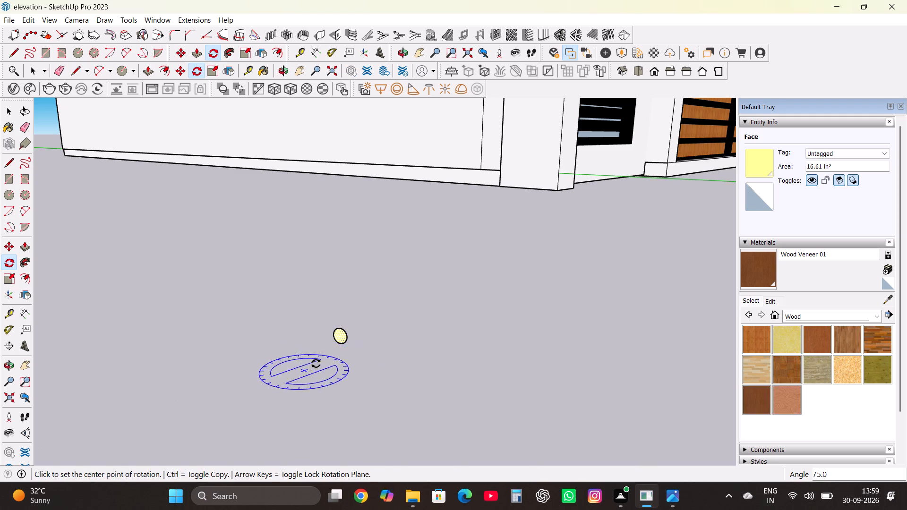
Rotate the detached circular face 90° within its own plane about a point on its edge.
left_click(348, 334)
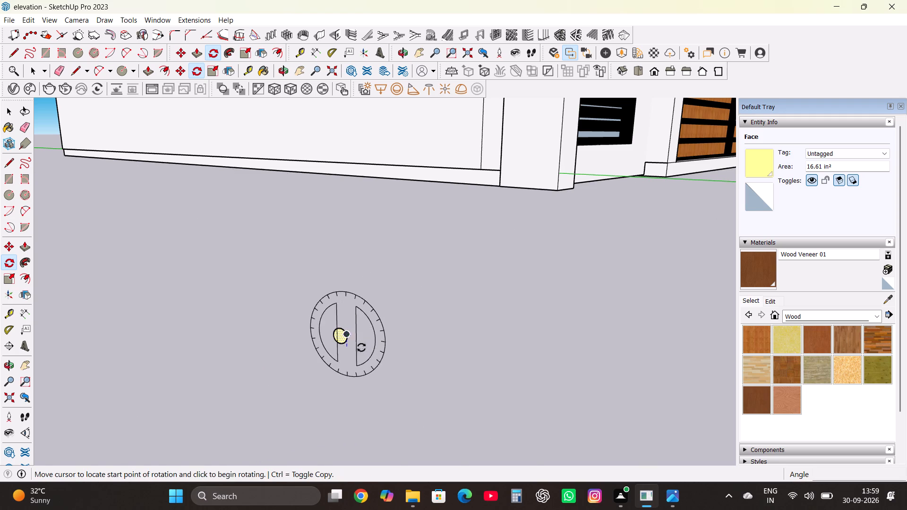
left_click(379, 348)
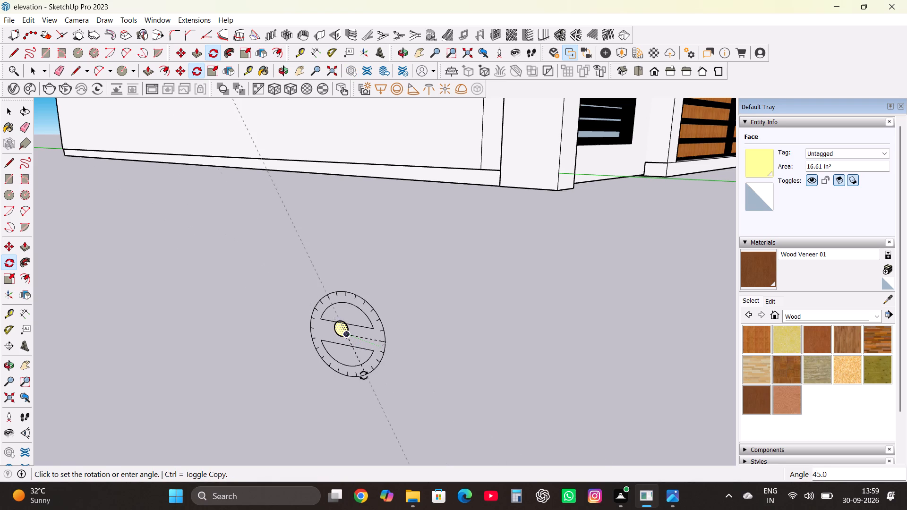
left_click(348, 375)
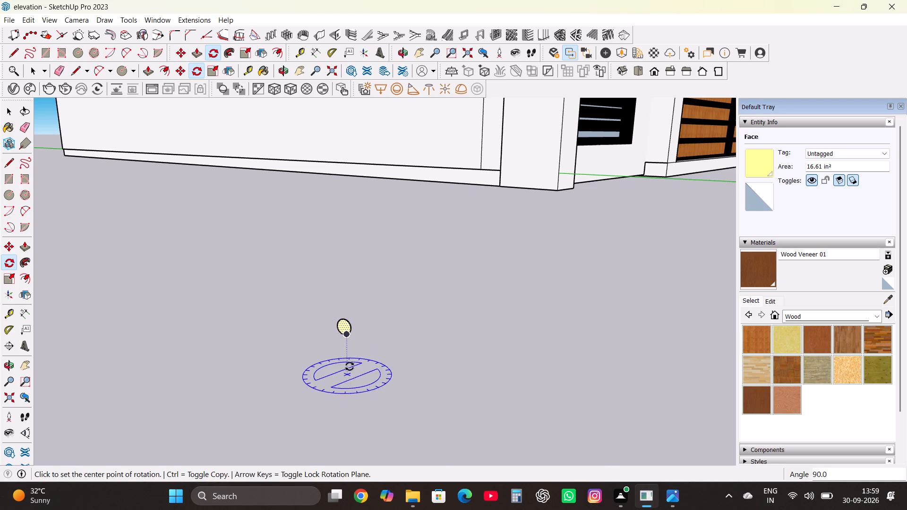
Delete the detached yellow circular face together with its edge from the empty space beside the boundary wall.
scroll(352, 333, "up", 9)
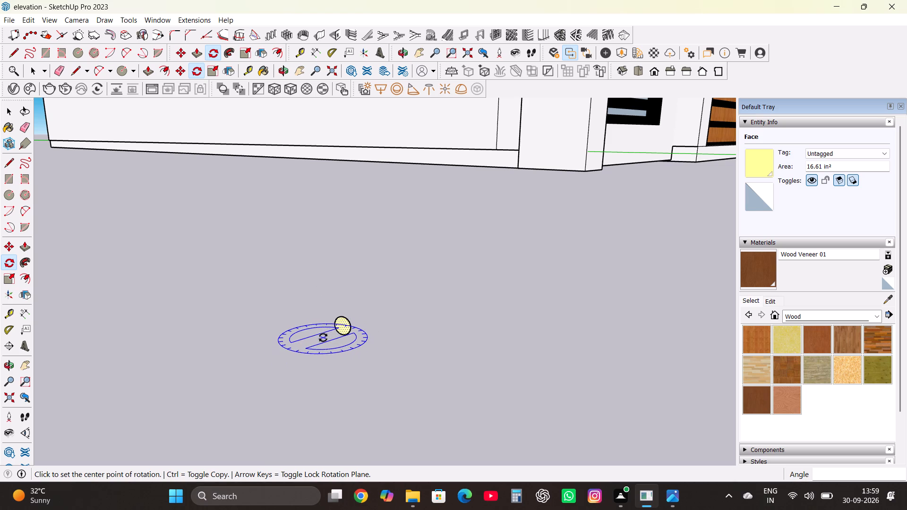
scroll(220, 370, "down", 2)
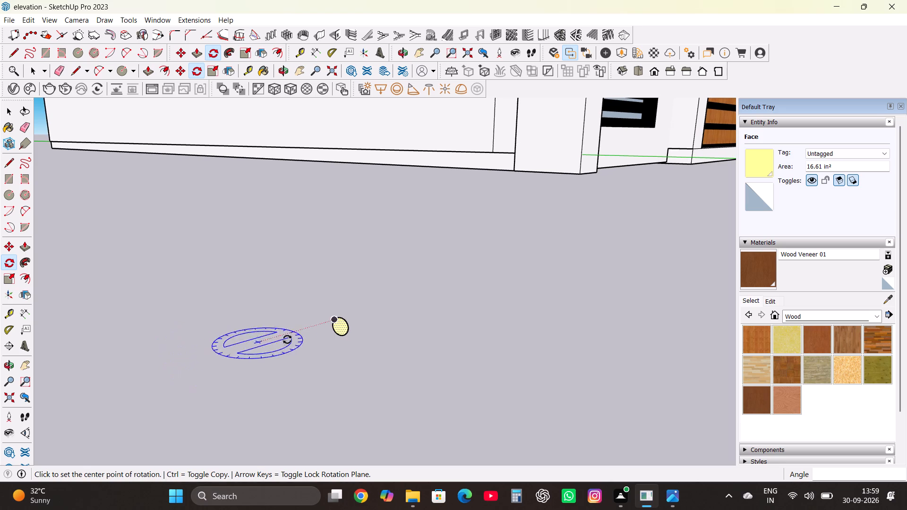
key("space")
left_click_drag(356, 352, 356, 348)
left_click_drag(329, 329, 372, 349)
left_click_drag(368, 336, 323, 306)
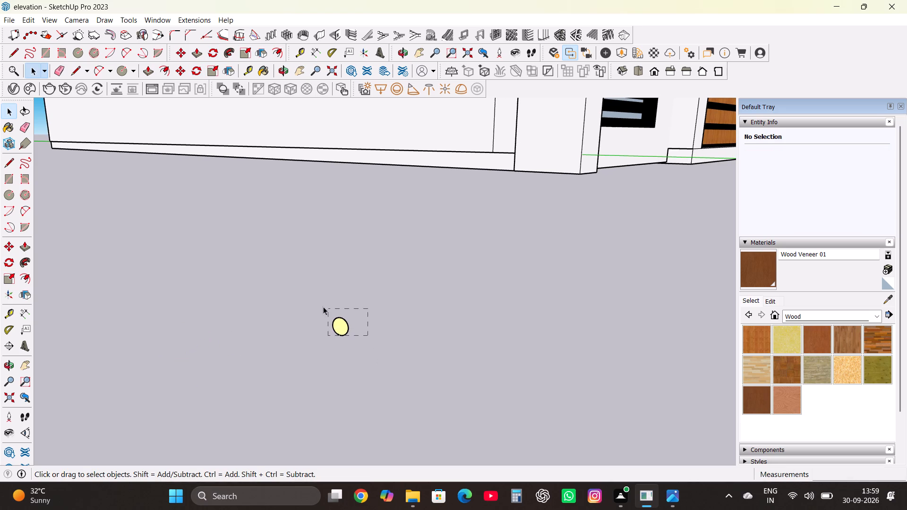
left_click_drag(323, 306, 314, 301)
key("Delete")
Draw a small horizontal circle with an area of about 0.3 in² in the empty space beside the boundary wall.
scroll(257, 370, "down", 15)
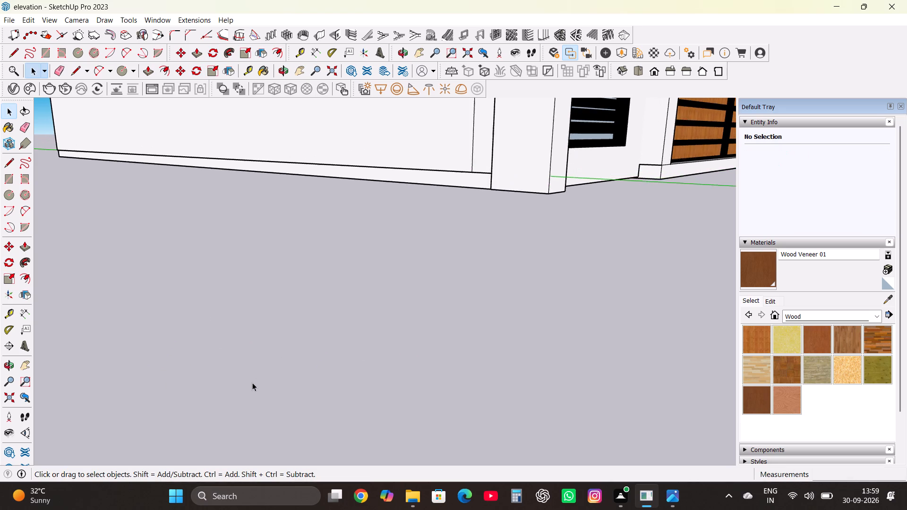
scroll(252, 382, "down", 10)
key("c")
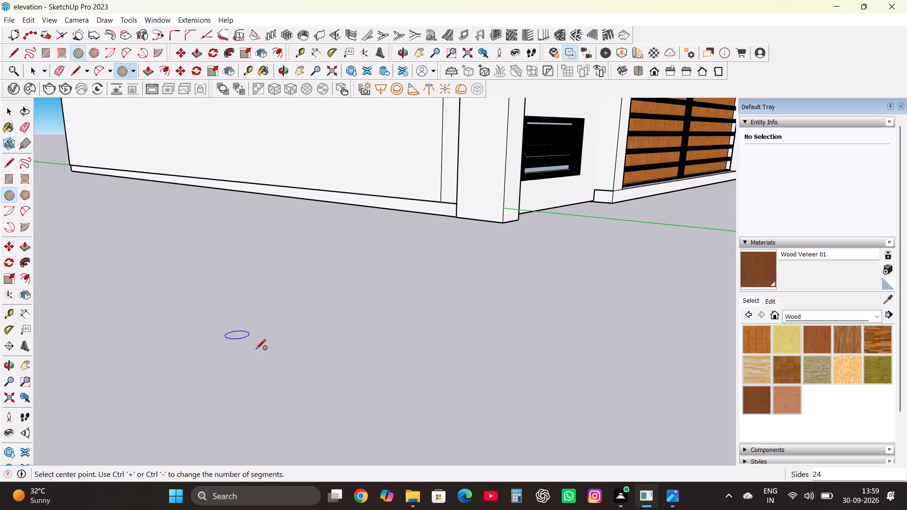
left_click(305, 355)
scroll(310, 352, "up", 5)
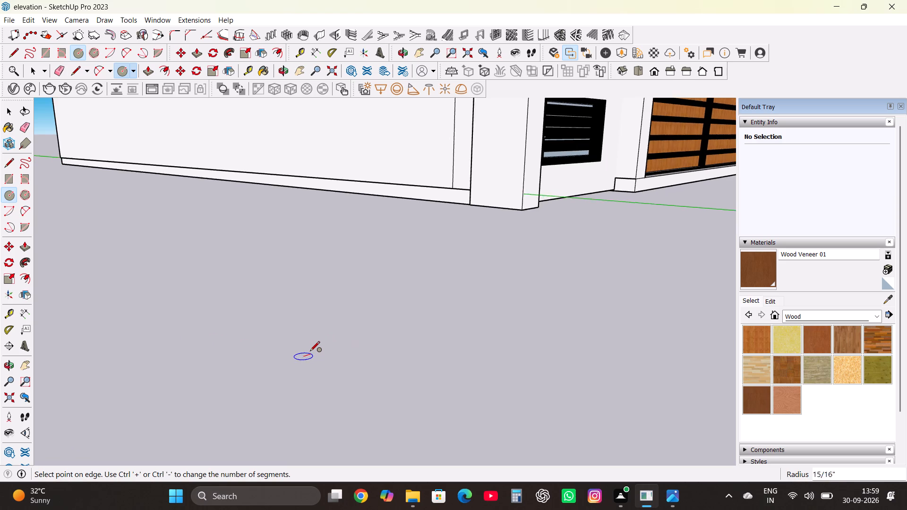
scroll(310, 352, "up", 6)
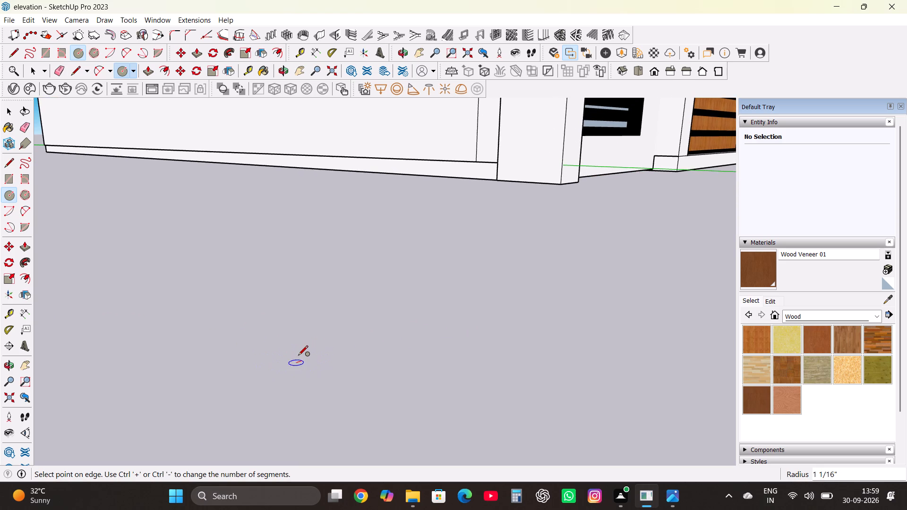
scroll(297, 357, "up", 3)
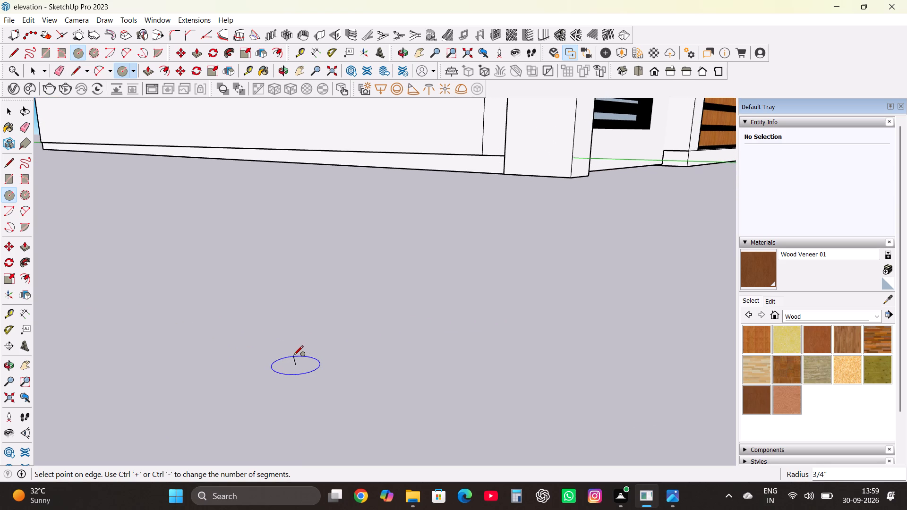
left_click(292, 357)
scroll(291, 370, "up", 8)
scroll(253, 398, "down", 10)
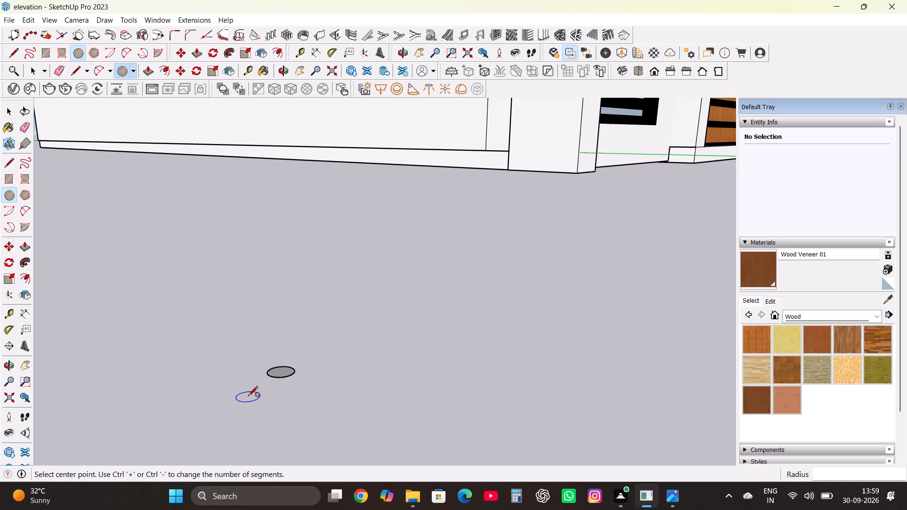
scroll(248, 397, "down", 19)
scroll(249, 395, "up", 10)
key("space")
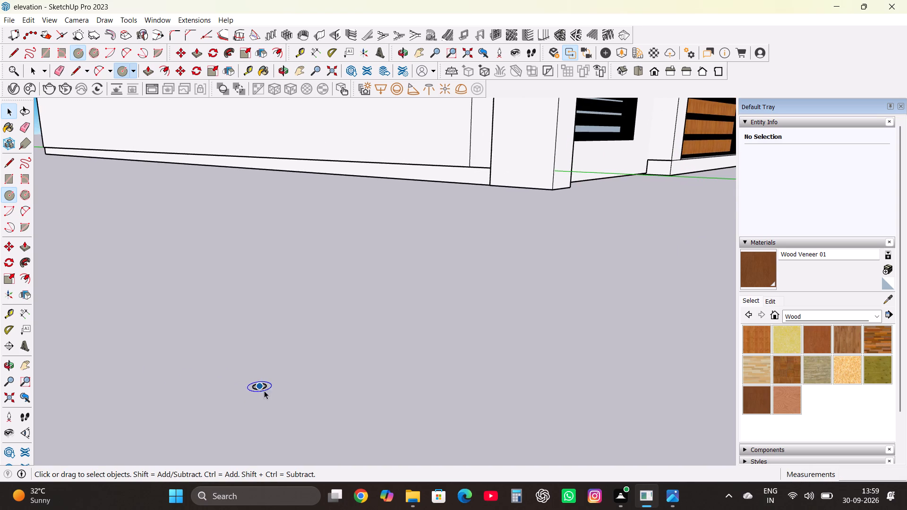
scroll(264, 390, "up", 15)
Offset the small circle's edge outward by about 3/8" to form a surrounding ring.
left_click(260, 393)
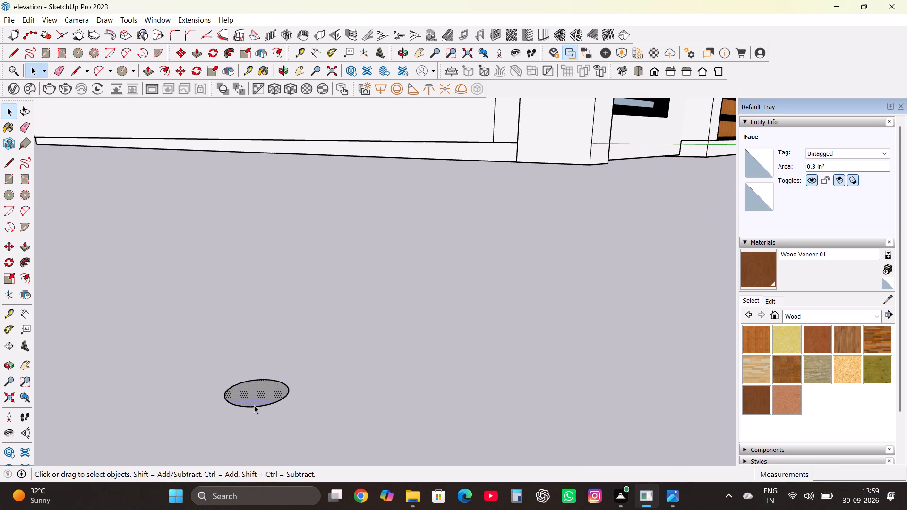
left_click(254, 405)
left_click_drag(254, 408, 257, 442)
left_click(253, 395)
double_click(255, 398)
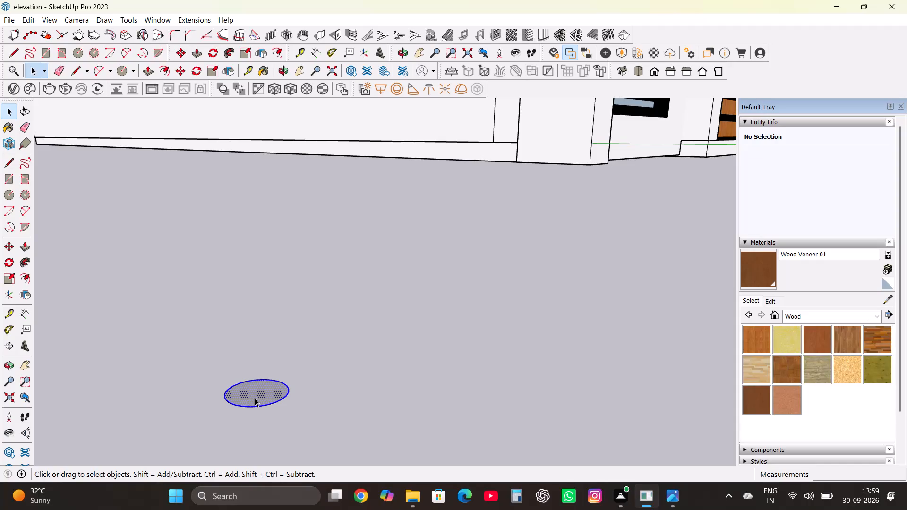
key("f")
left_click(255, 398)
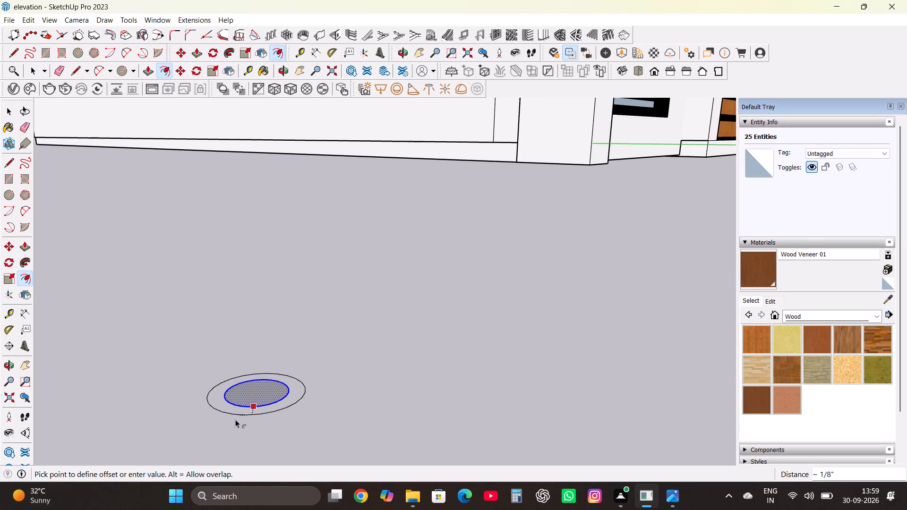
left_click(228, 428)
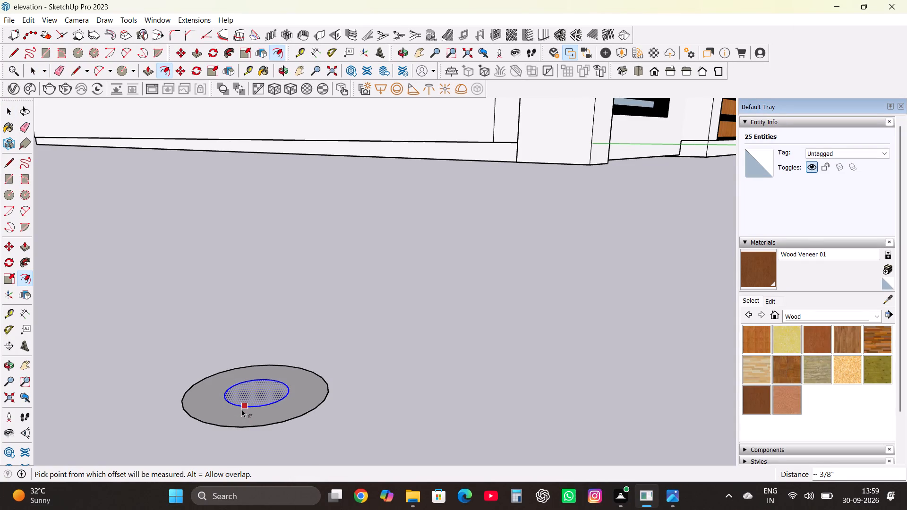
scroll(241, 409, "up", 3)
key("space")
Push/Pull the inner circular face upward by 4" into a thin vertical cylinder.
scroll(230, 408, "down", 20)
scroll(230, 408, "down", 9)
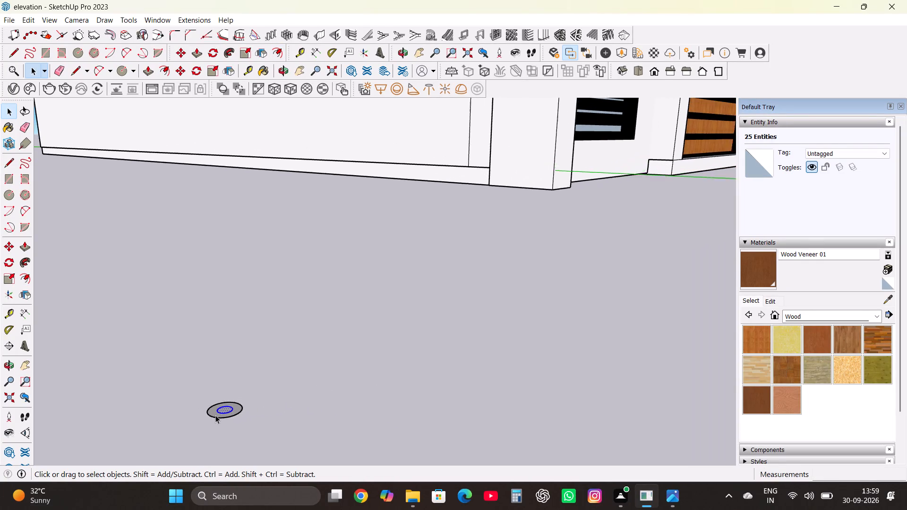
scroll(215, 415, "down", 1)
left_click(275, 389)
scroll(232, 410, "up", 13)
left_click(218, 416)
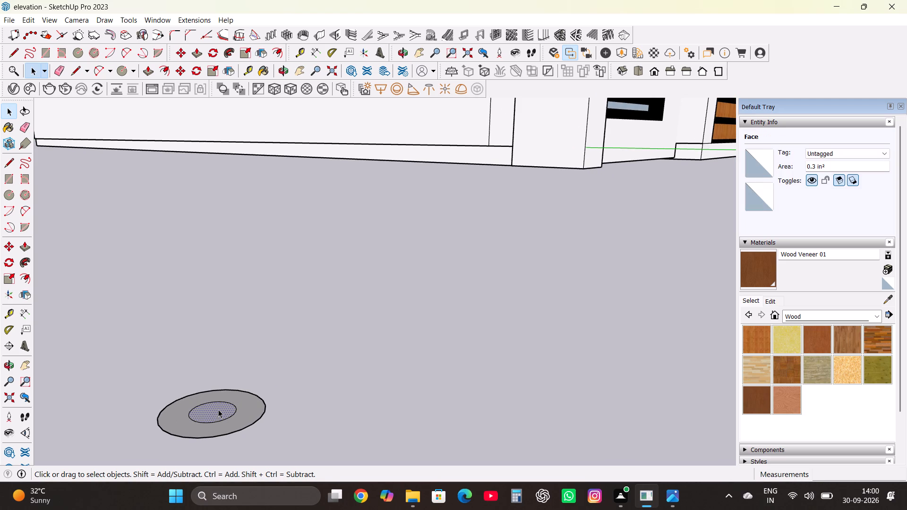
key("p")
left_click_drag(218, 409, 225, 295)
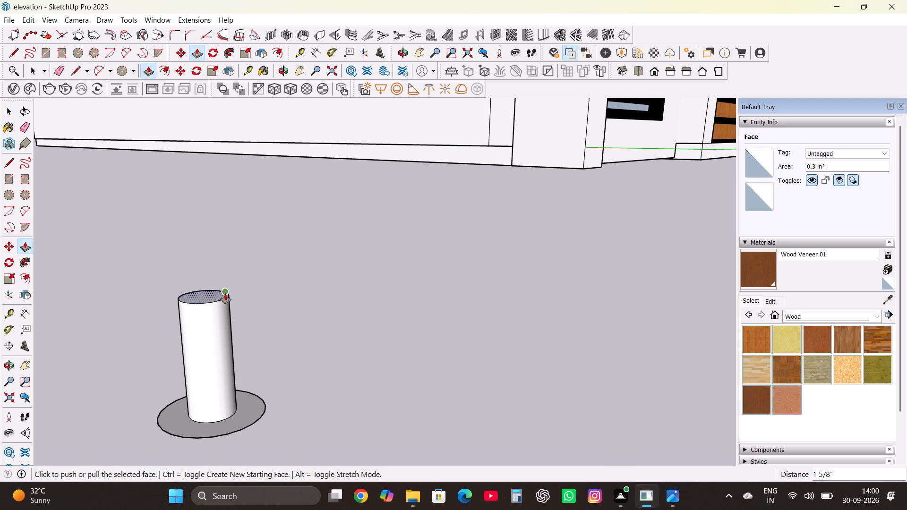
type("4\"")
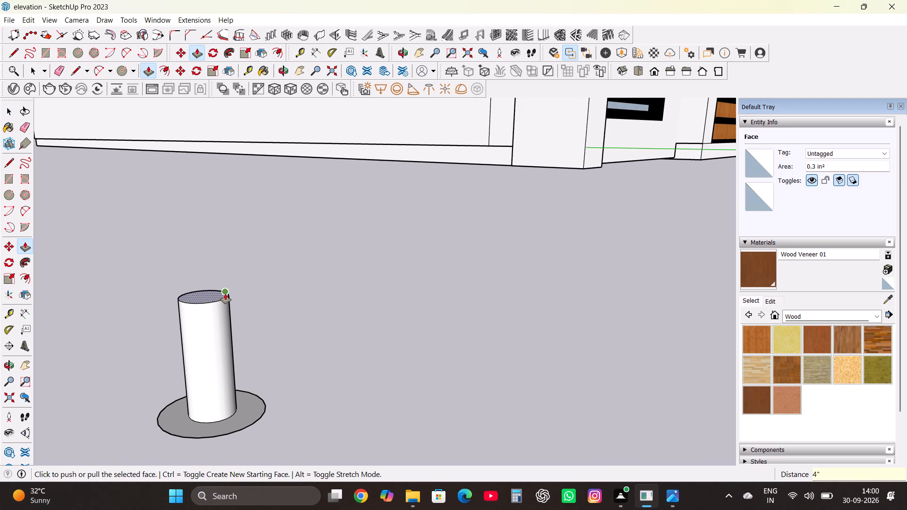
key("Return")
Push/Pull the ring face around the thin cylinder upward by 4", level with the cylinder's top.
scroll(218, 406, "down", 11)
scroll(253, 423, "up", 1)
middle_click_drag(240, 418, 215, 413)
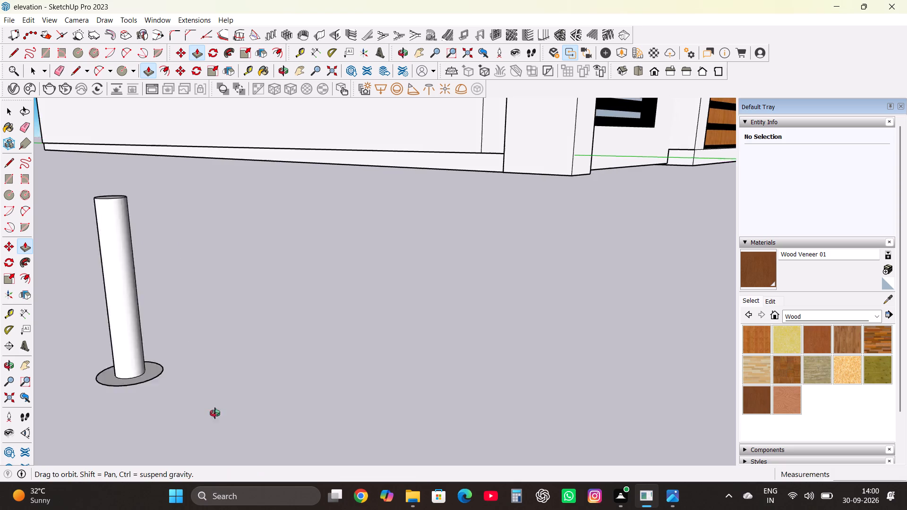
middle_click_drag(215, 413, 145, 407)
scroll(274, 400, "down", 20)
scroll(274, 400, "down", 7)
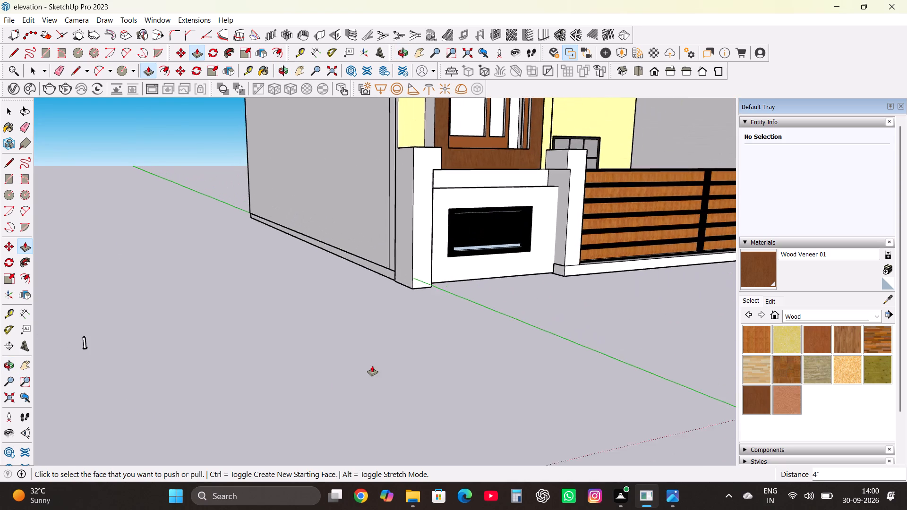
scroll(372, 366, "down", 3)
scroll(168, 372, "up", 20)
scroll(168, 372, "up", 2)
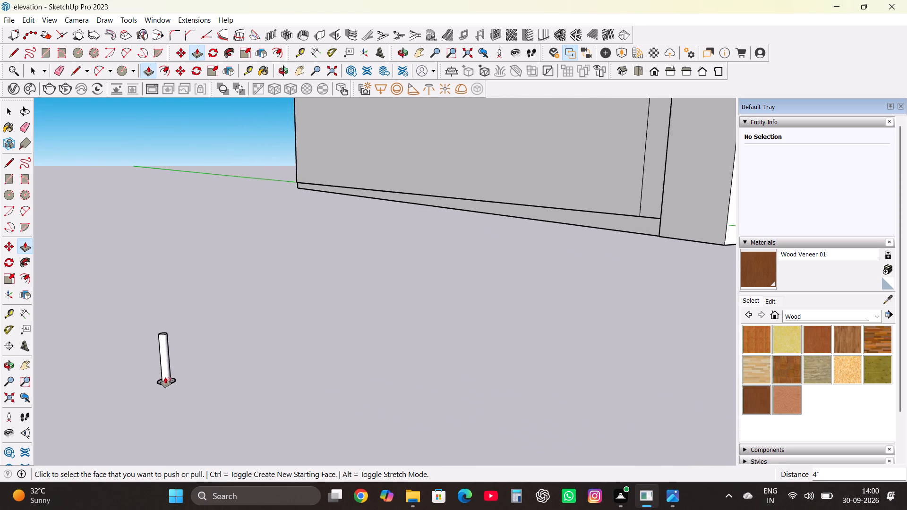
scroll(165, 377, "up", 12)
key("space")
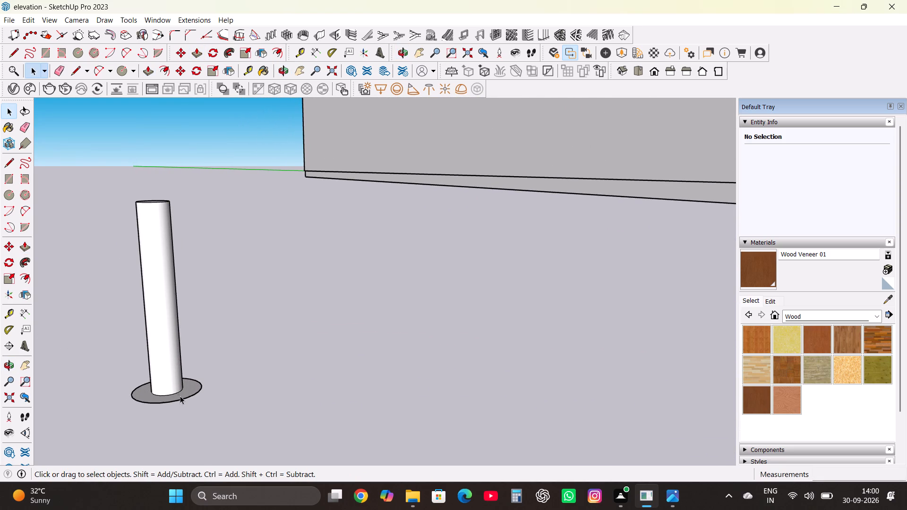
left_click(178, 394)
left_click(180, 396)
type("po")
left_click_drag(180, 396, 180, 392)
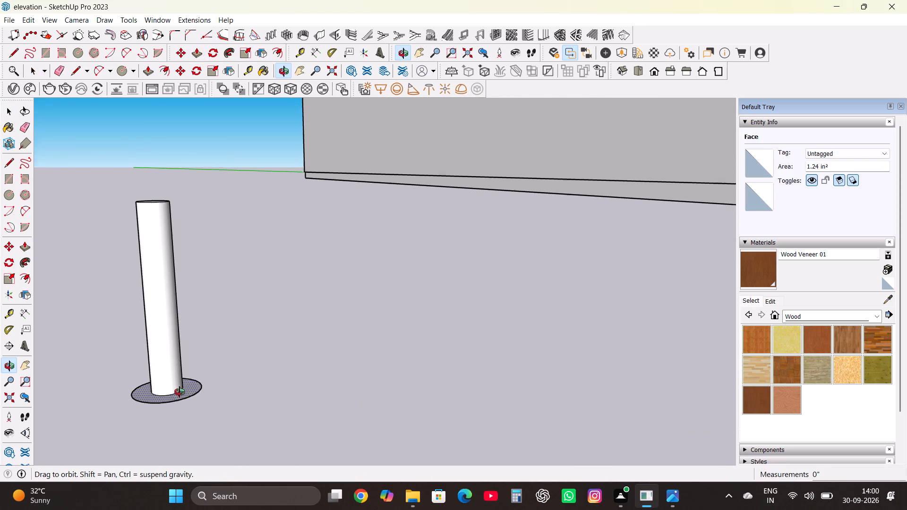
left_click_drag(180, 392, 179, 374)
key("p")
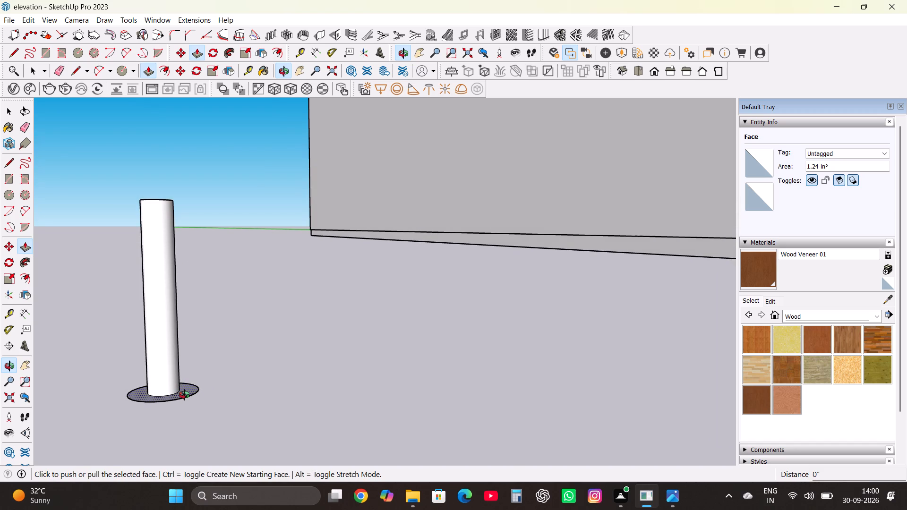
left_click_drag(185, 392, 190, 348)
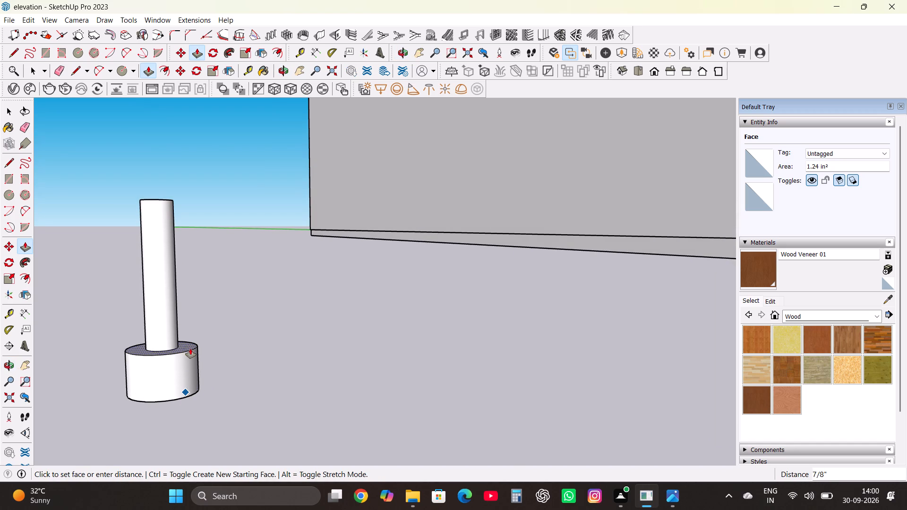
left_click_drag(190, 348, 208, 230)
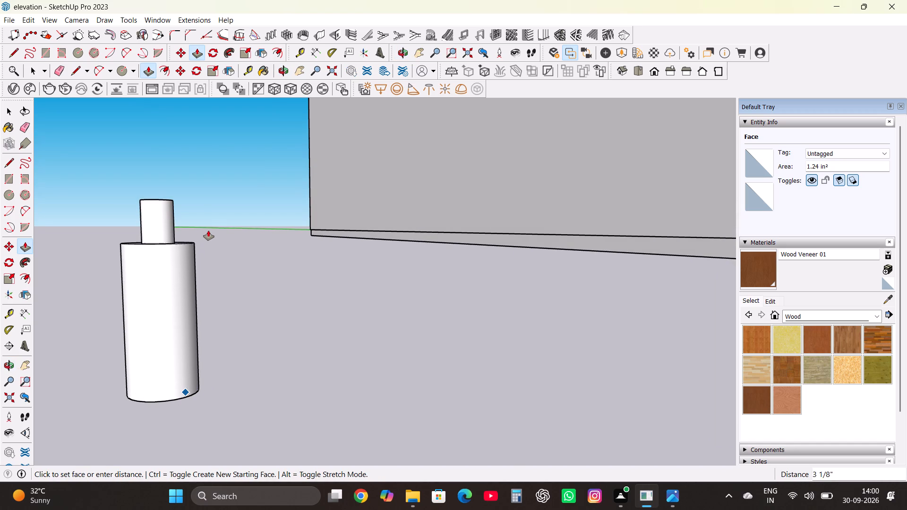
left_click_drag(208, 230, 175, 198)
Examine the hollow cylinder beside the house from a distance, around its sides and into its open lower end.
scroll(174, 295, "down", 2)
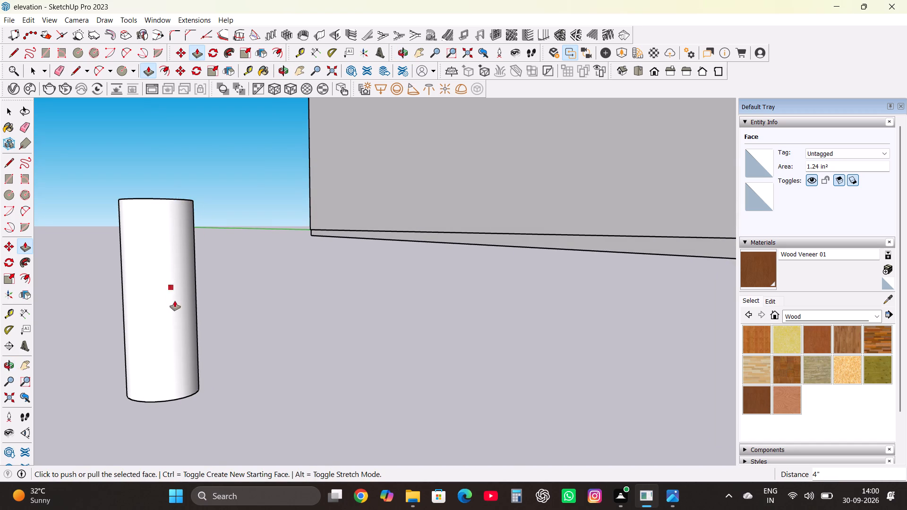
scroll(175, 301, "down", 5)
middle_click_drag(203, 375, 159, 311)
scroll(328, 371, "down", 10)
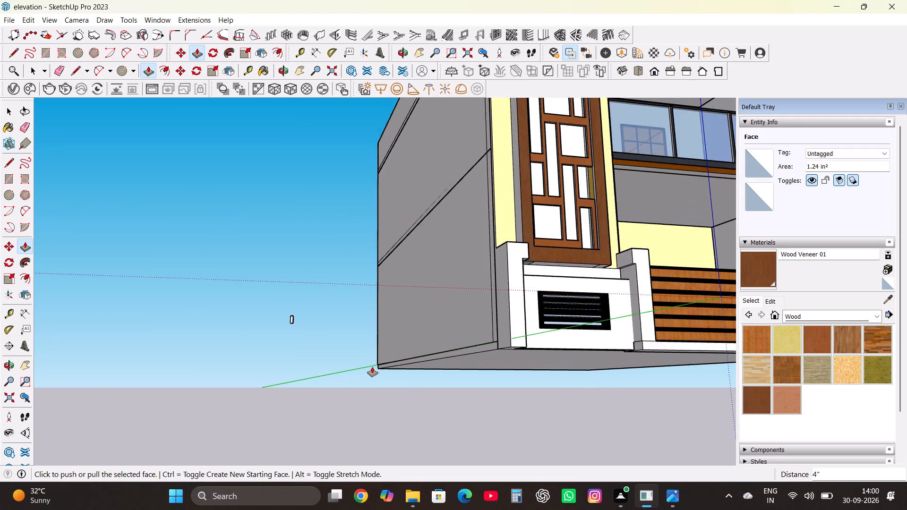
scroll(341, 353, "up", 4)
key("space")
scroll(276, 311, "up", 13)
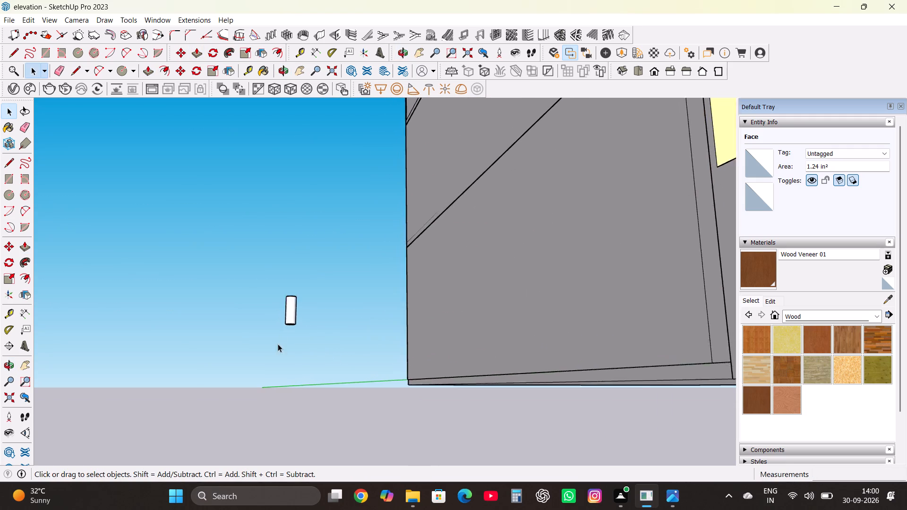
scroll(278, 344, "up", 20)
scroll(278, 344, "up", 6)
middle_click_drag(311, 327, 455, 27)
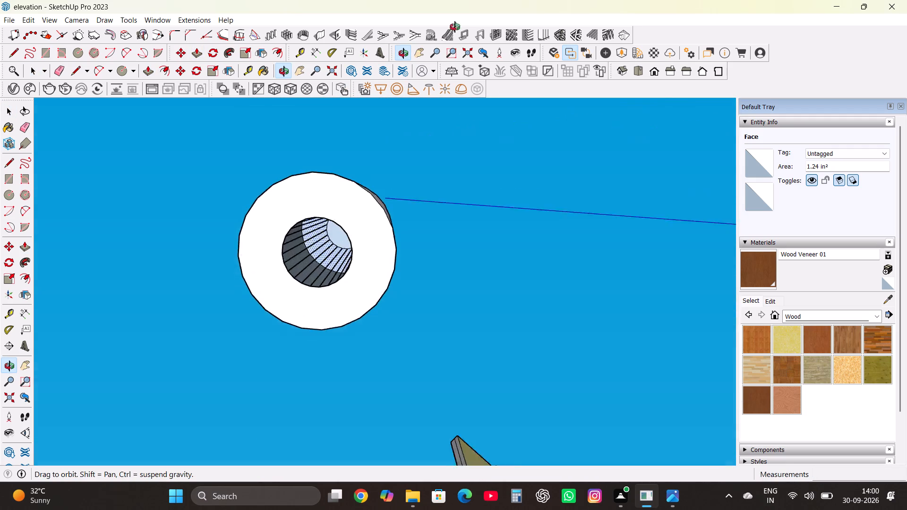
middle_click_drag(455, 27, 675, 52)
scroll(363, 339, "up", 3)
scroll(381, 344, "down", 3)
scroll(390, 301, "down", 1)
middle_click_drag(389, 321, 413, 238)
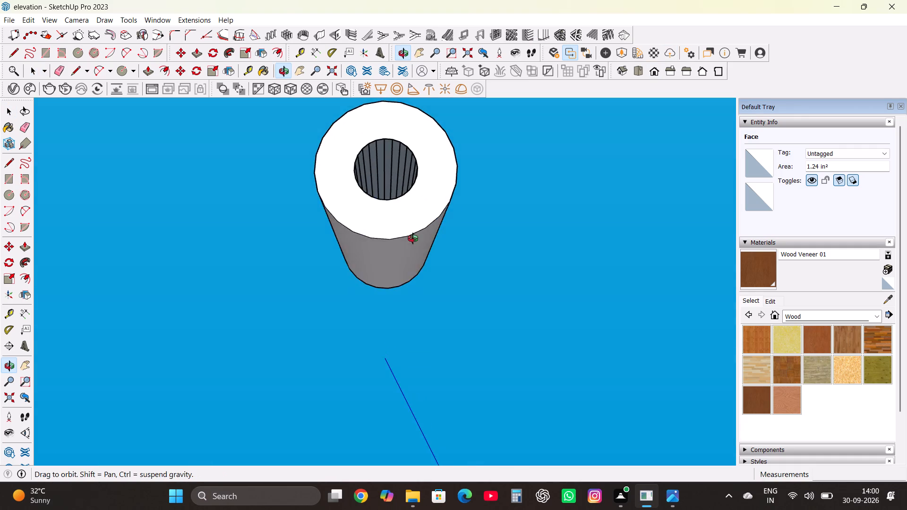
middle_click_drag(413, 238, 667, 322)
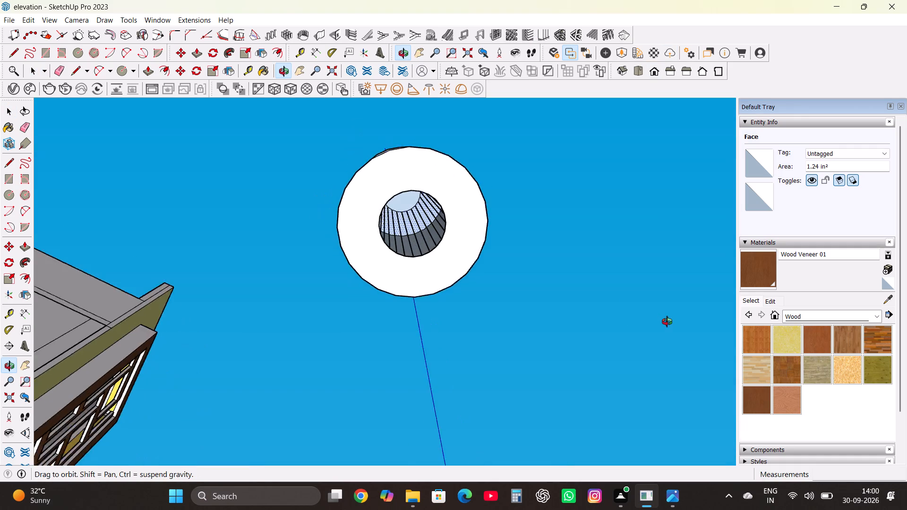
middle_click_drag(667, 322, 671, 322)
scroll(451, 358, "up", 3)
middle_click_drag(449, 354, 430, 387)
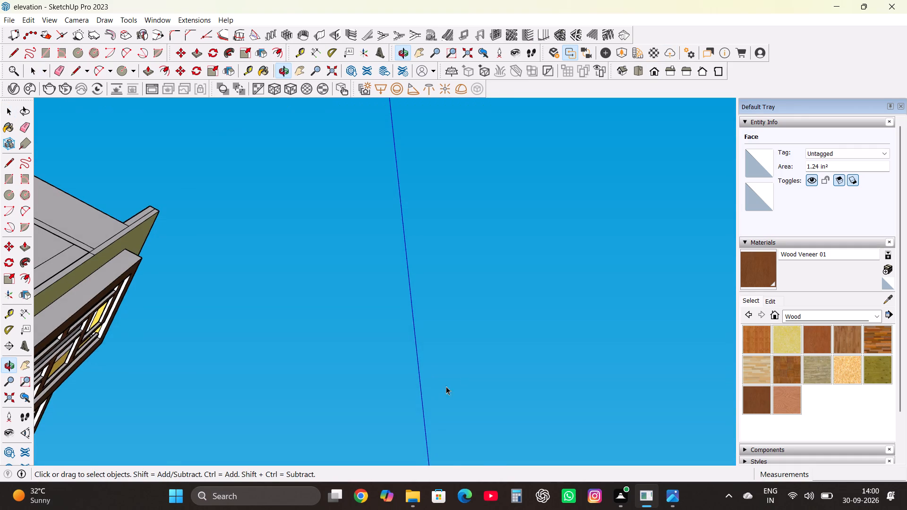
scroll(521, 327, "down", 14)
scroll(517, 402, "up", 14)
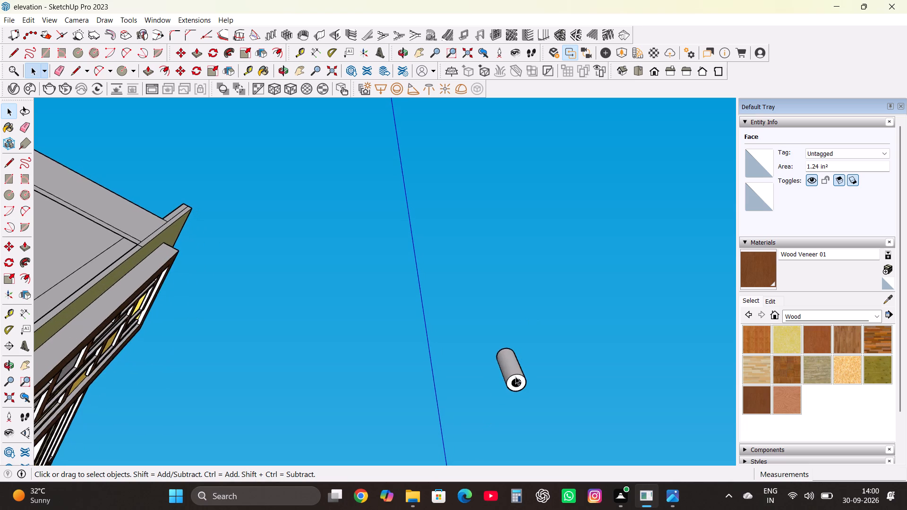
scroll(515, 376, "up", 18)
middle_click_drag(508, 403, 472, 370)
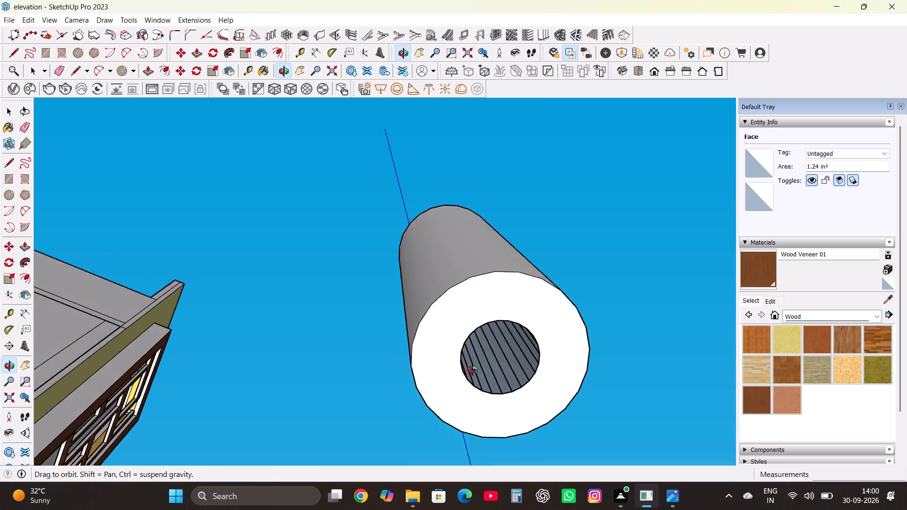
middle_click_drag(472, 370, 366, 324)
middle_click_drag(439, 308, 404, 308)
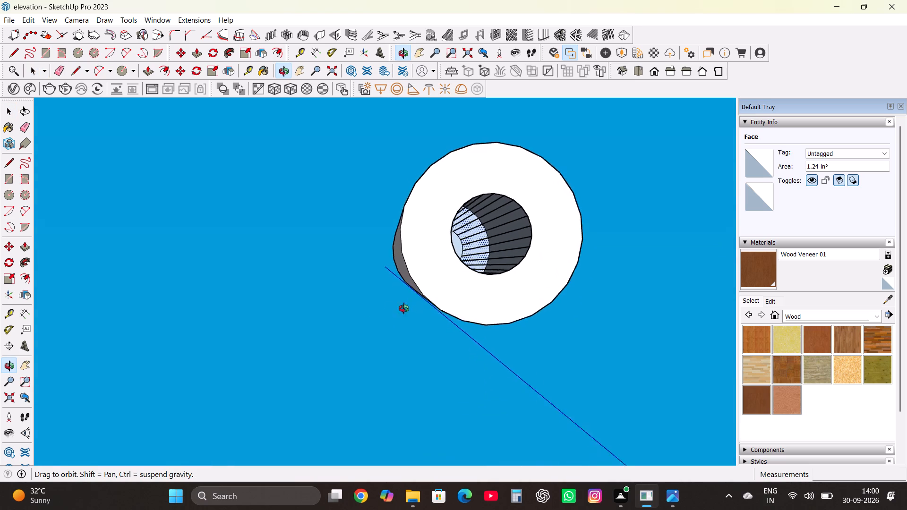
middle_click_drag(404, 308, 274, 339)
Apply the V-Ray material "elevation light" to the small circular face closing the upper end of the cylinder's bore.
scroll(349, 283, "up", 3)
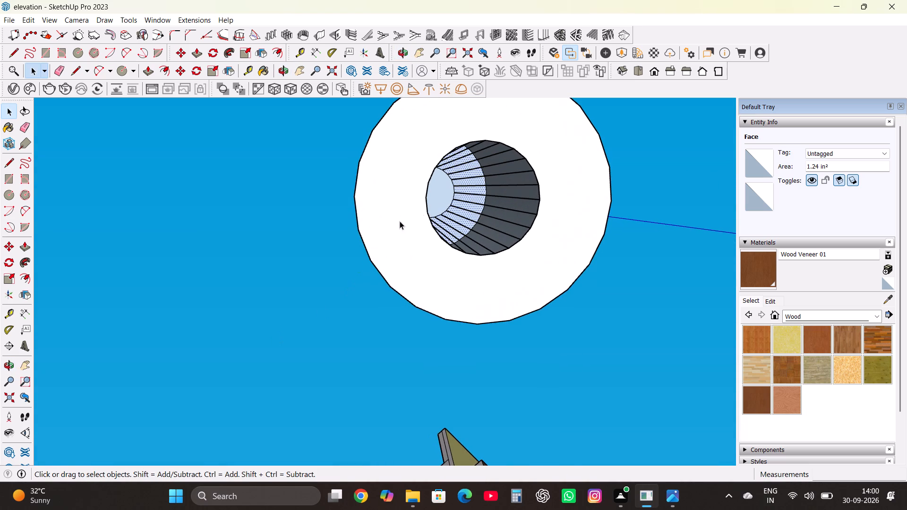
left_click(440, 194)
right_click(439, 195)
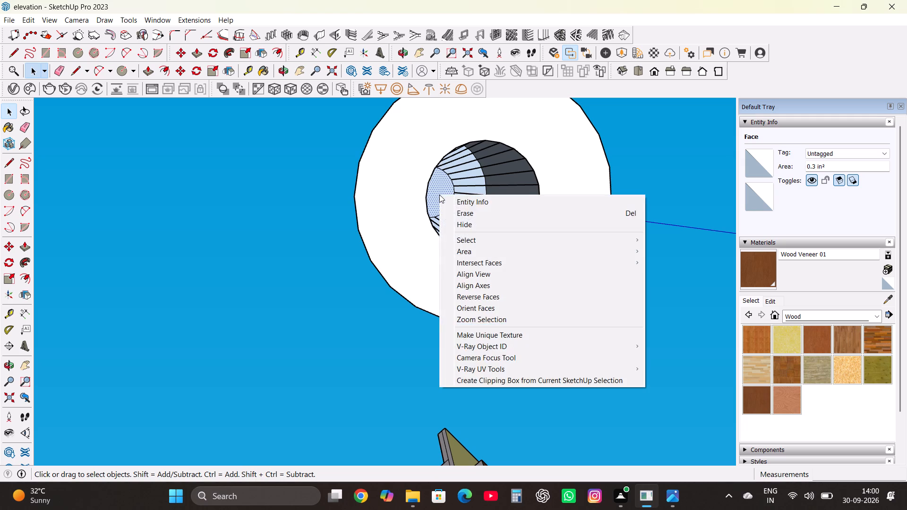
left_click(439, 195)
left_click(11, 82)
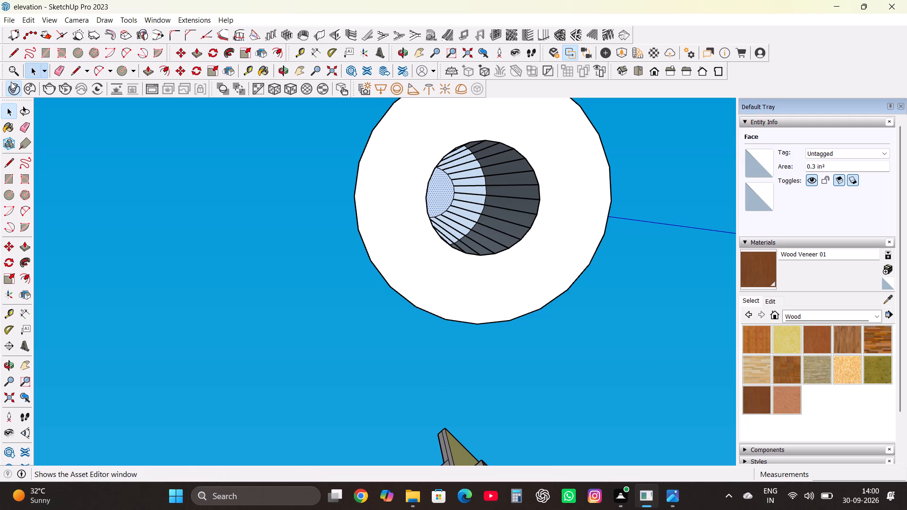
left_click(13, 91)
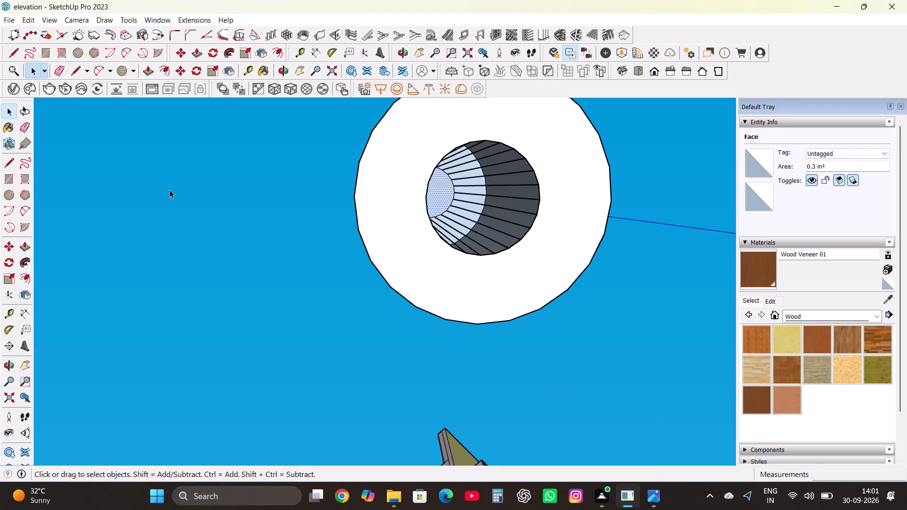
left_click(13, 90)
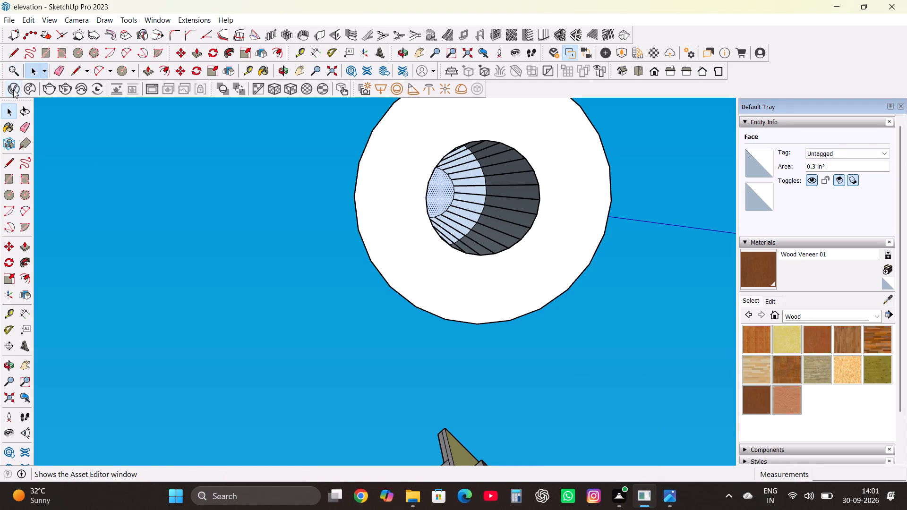
left_click(15, 89)
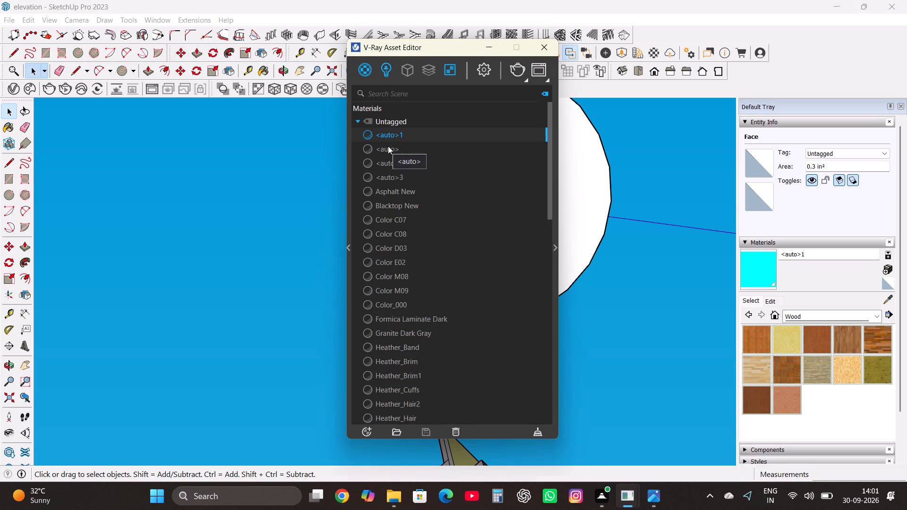
scroll(465, 325, "down", 13)
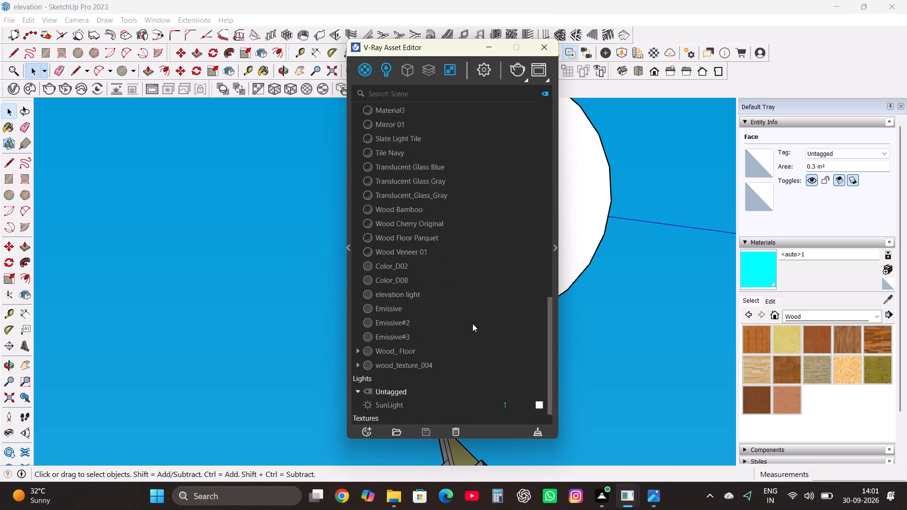
left_click(425, 263)
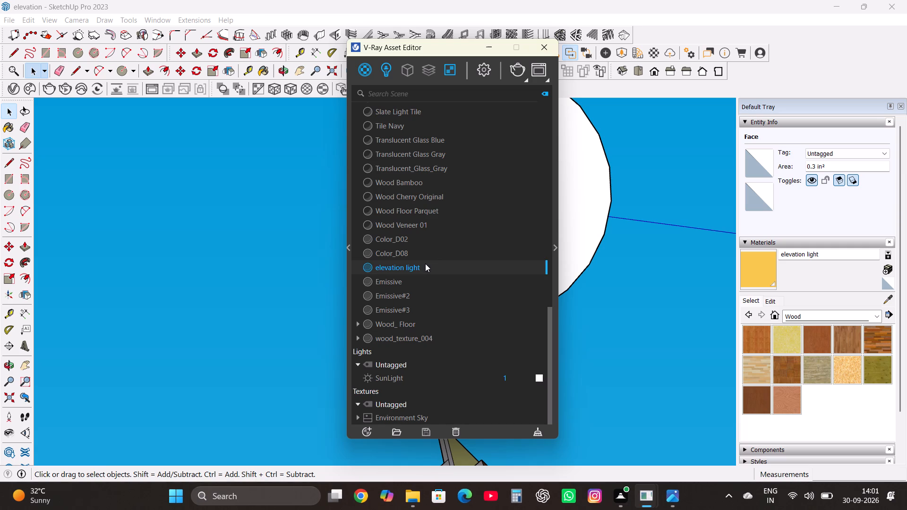
right_click(425, 265)
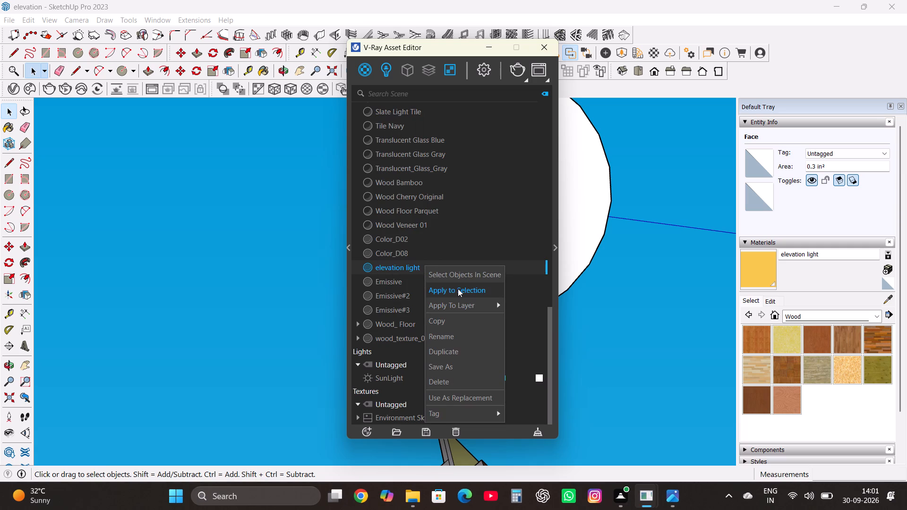
left_click(458, 289)
left_click(605, 303)
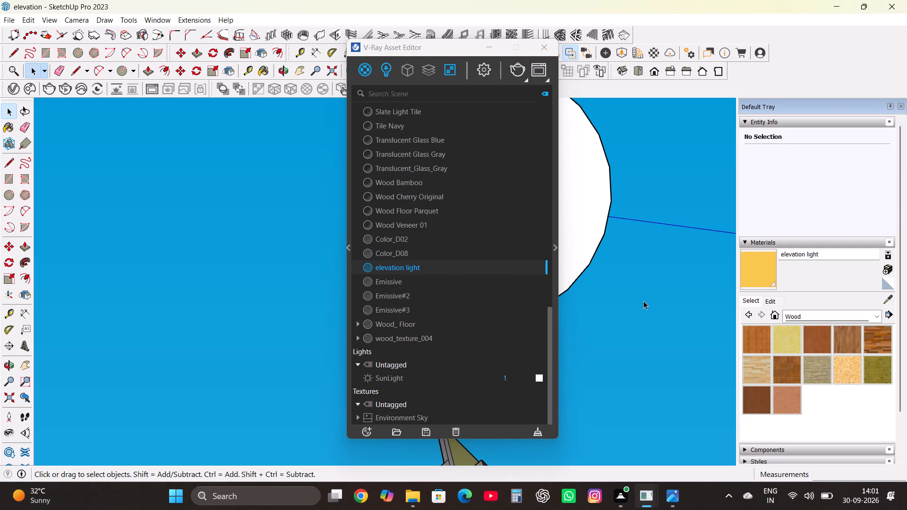
double_click(644, 297)
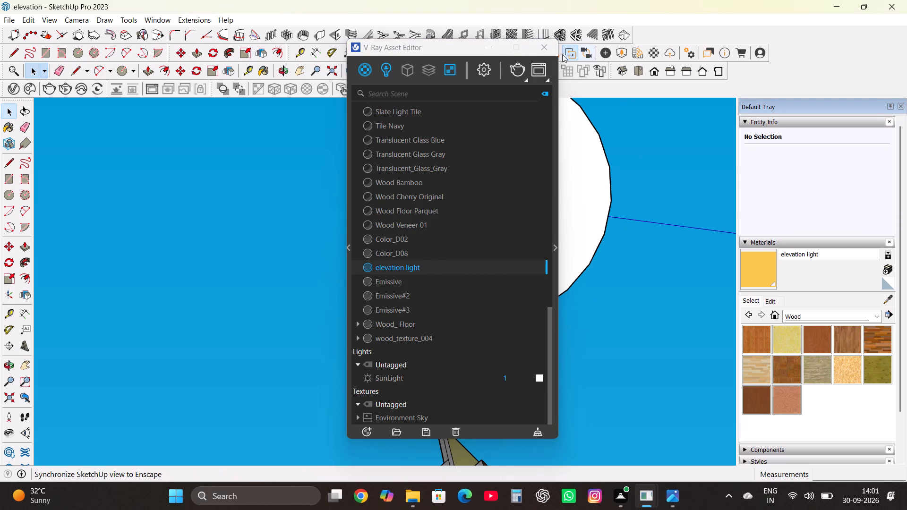
left_click(548, 46)
Sample the elevation light material from the small inner face and paint it onto the ring face at the cylinder's open lower end.
scroll(508, 266, "down", 5)
left_click(555, 221)
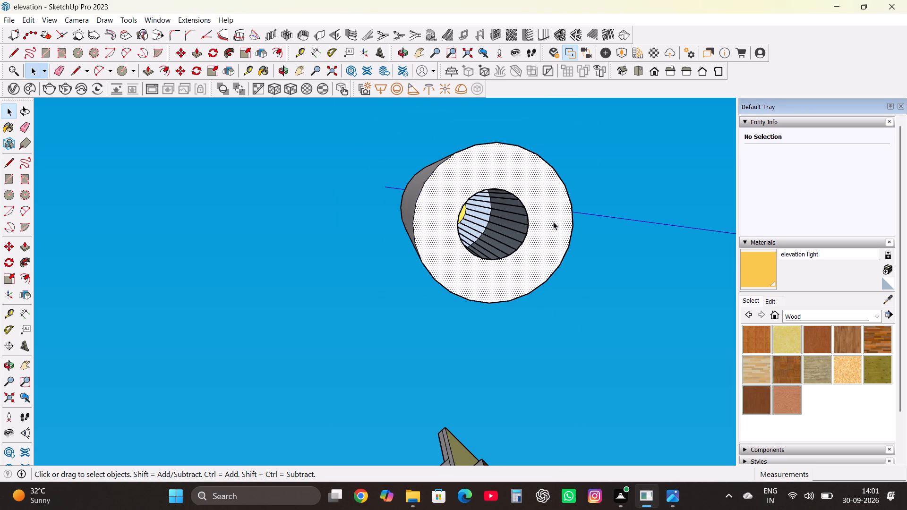
right_click(553, 221)
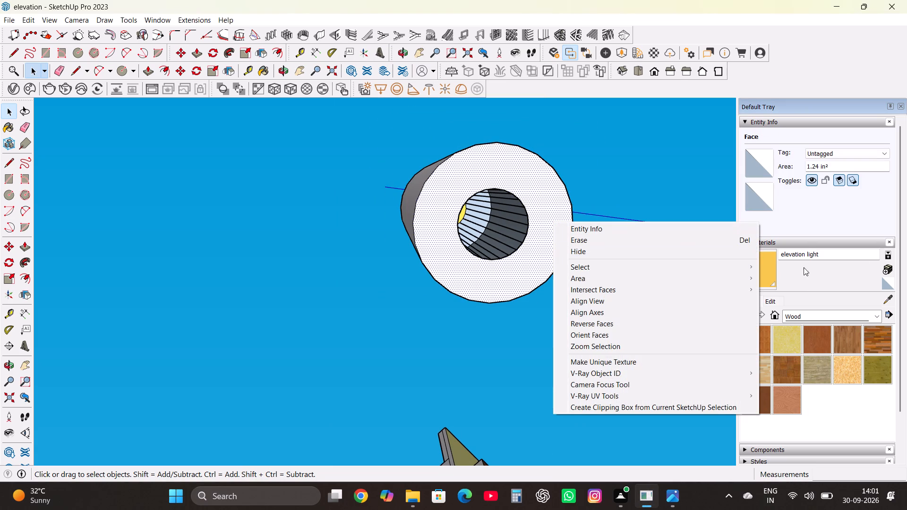
left_click(891, 300)
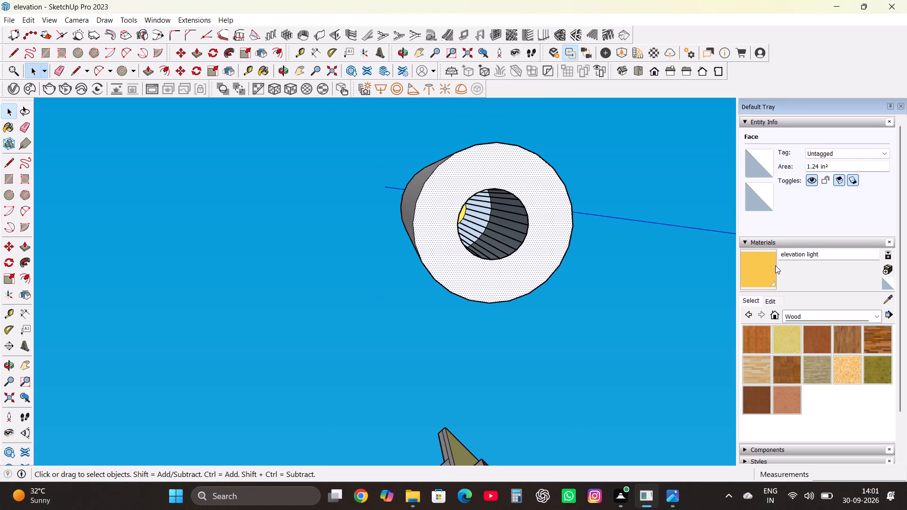
left_click(887, 302)
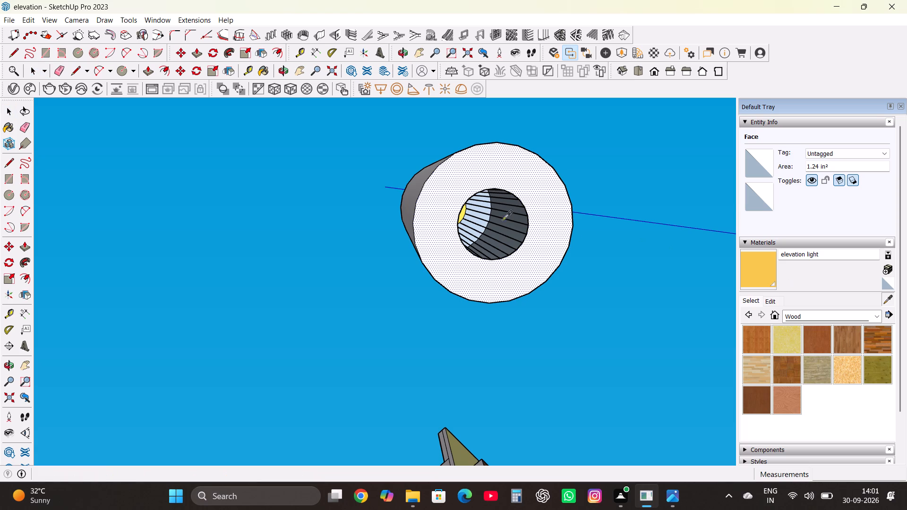
left_click(461, 214)
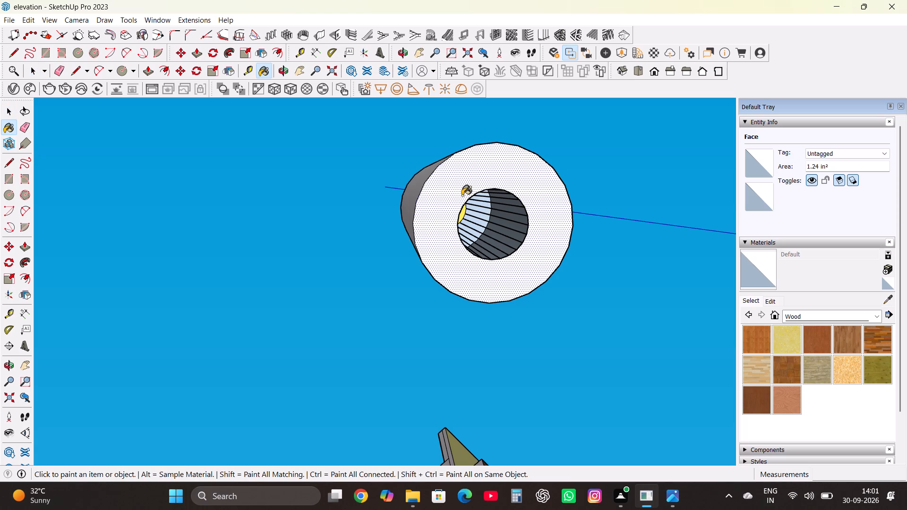
left_click(888, 302)
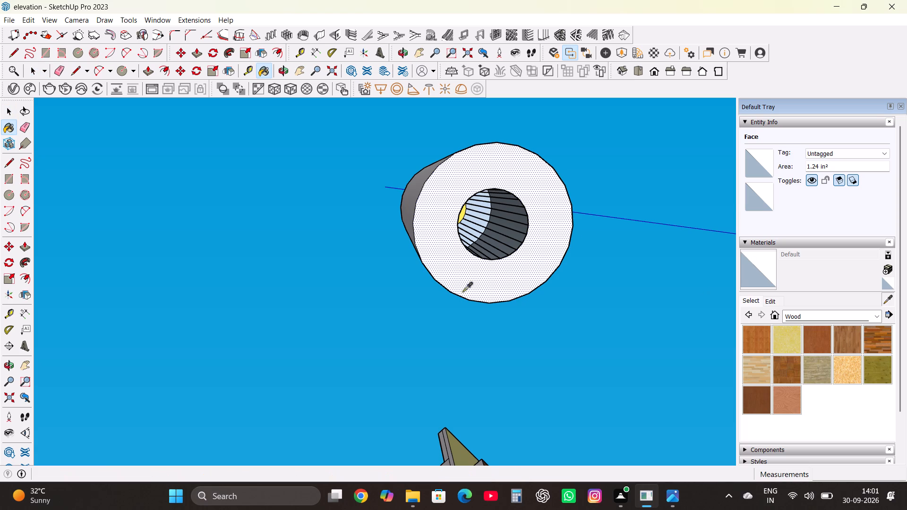
scroll(453, 248, "up", 6)
scroll(465, 206, "up", 4)
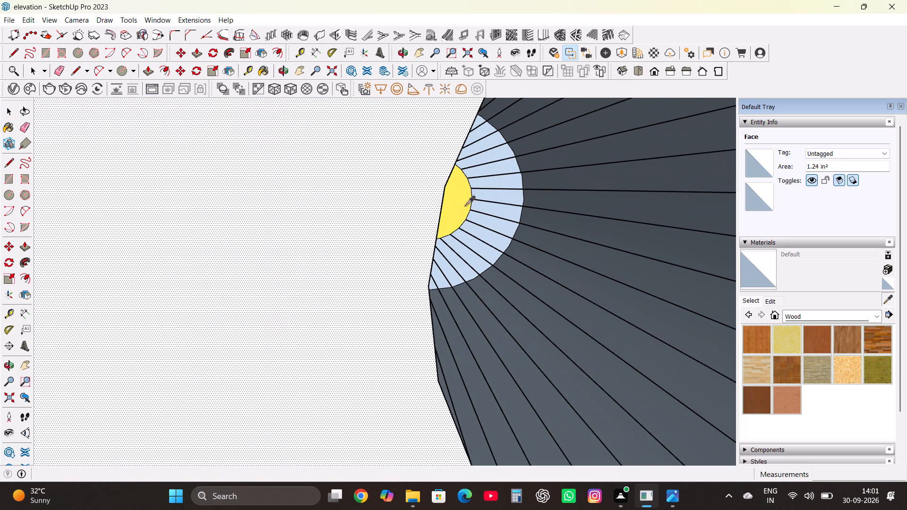
left_click(459, 206)
left_click(384, 284)
Paint the ring face on top of the cylinder with the elevation light material.
scroll(351, 329, "down", 10)
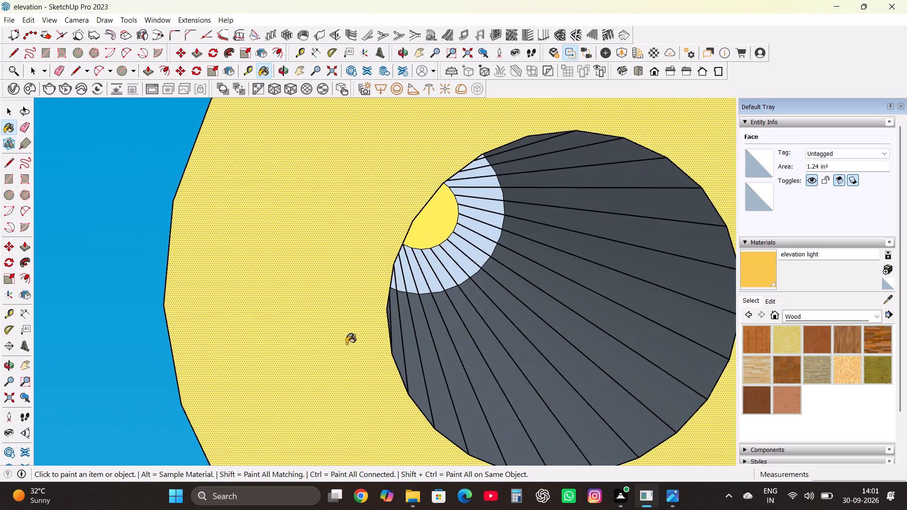
scroll(346, 344, "down", 20)
scroll(346, 344, "down", 8)
middle_click_drag(376, 329, 326, 506)
scroll(360, 359, "down", 1)
middle_click_drag(373, 269, 360, 461)
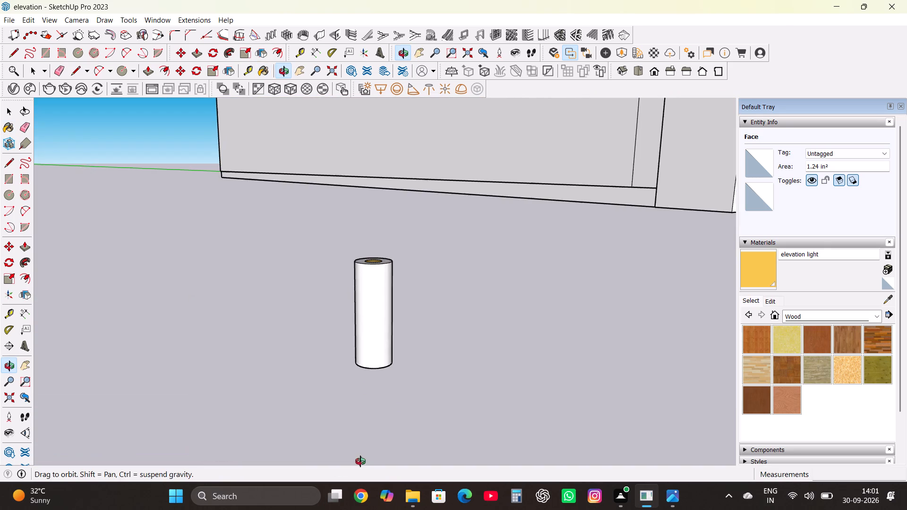
middle_click_drag(360, 461, 360, 459)
middle_click_drag(392, 255, 385, 348)
scroll(385, 252, "up", 3)
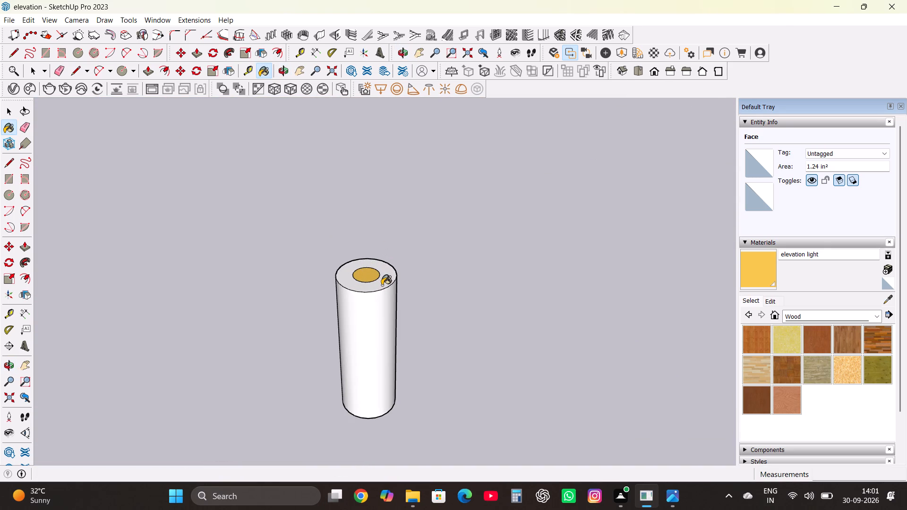
left_click(382, 285)
key("space")
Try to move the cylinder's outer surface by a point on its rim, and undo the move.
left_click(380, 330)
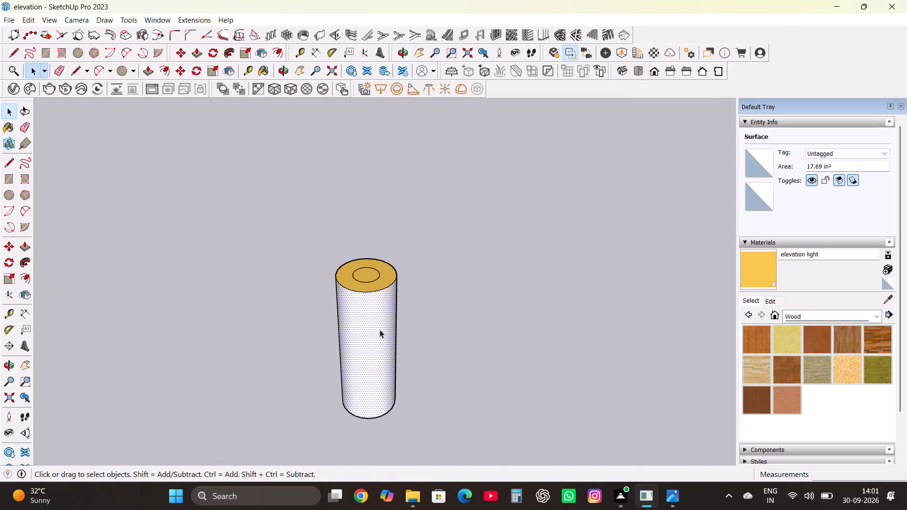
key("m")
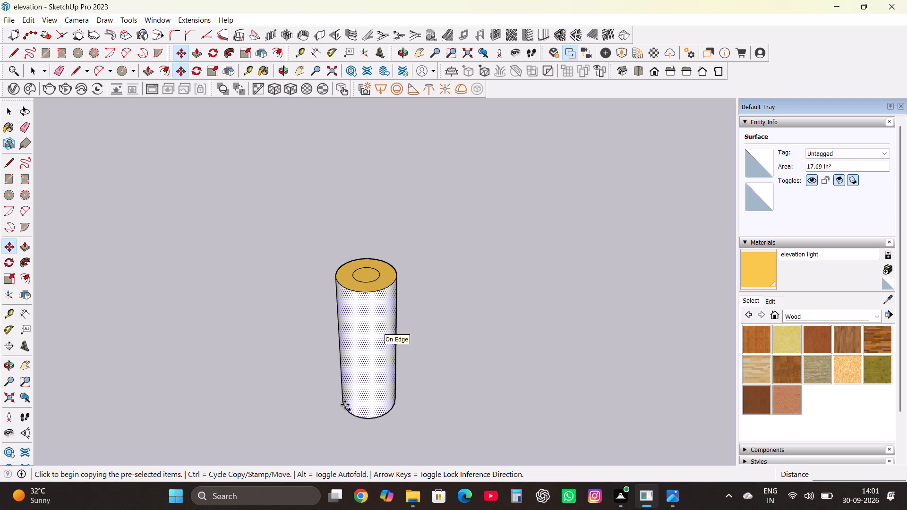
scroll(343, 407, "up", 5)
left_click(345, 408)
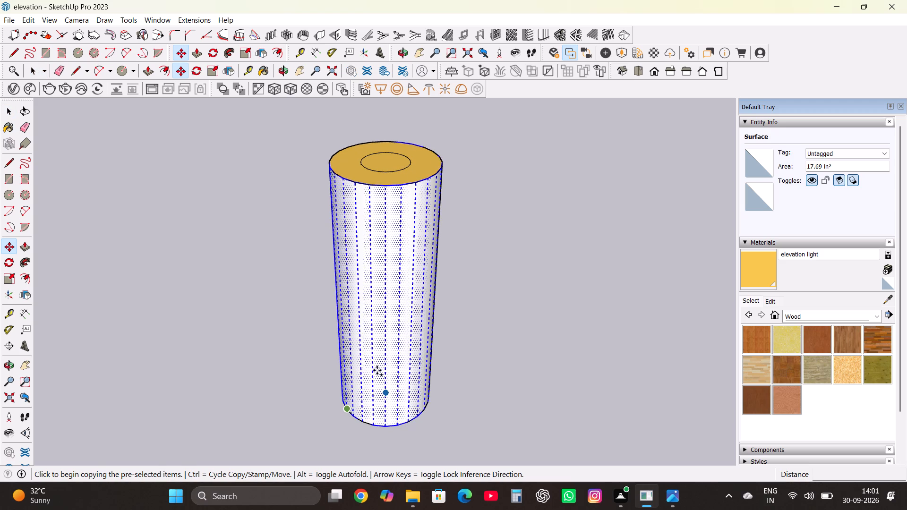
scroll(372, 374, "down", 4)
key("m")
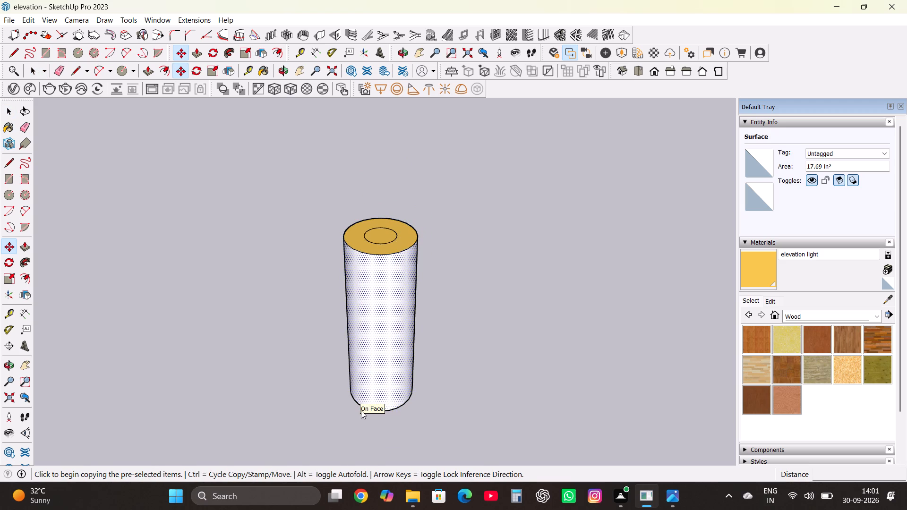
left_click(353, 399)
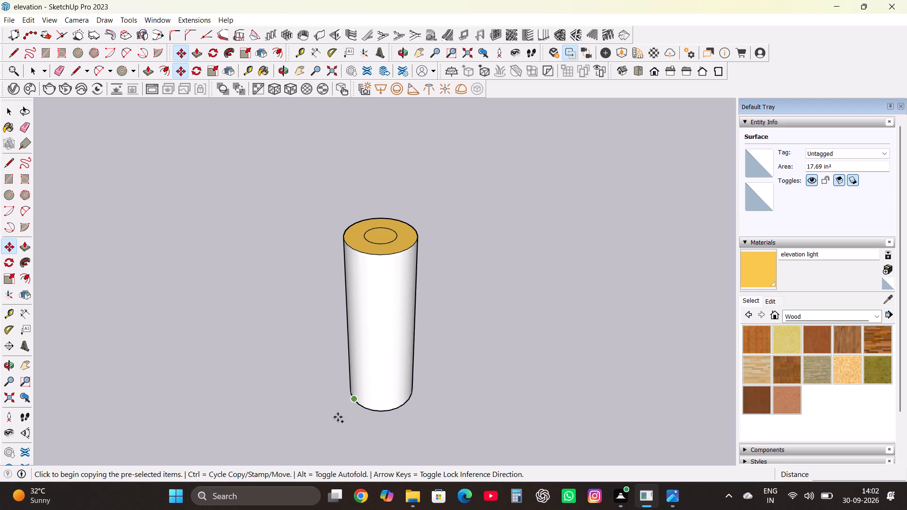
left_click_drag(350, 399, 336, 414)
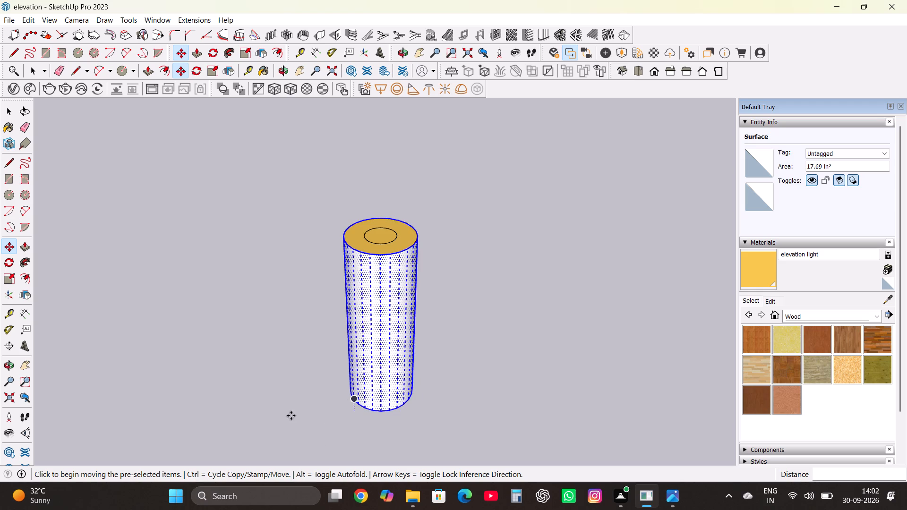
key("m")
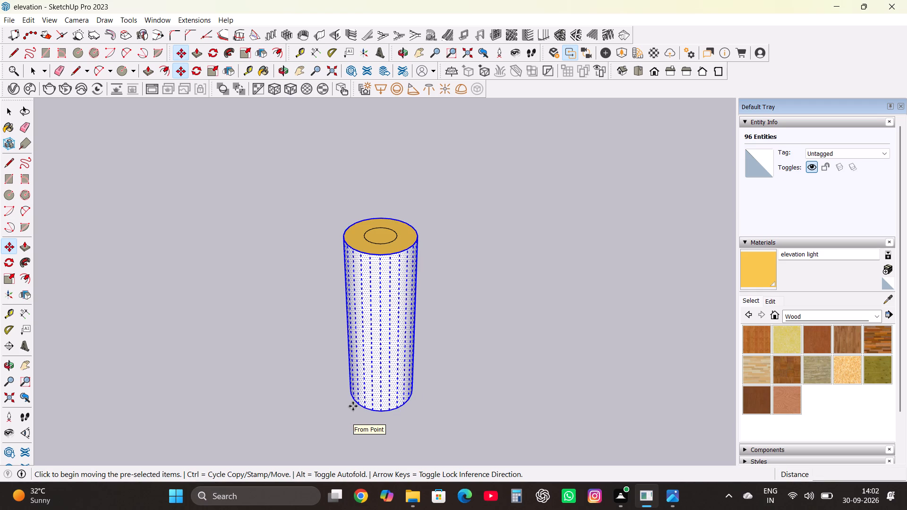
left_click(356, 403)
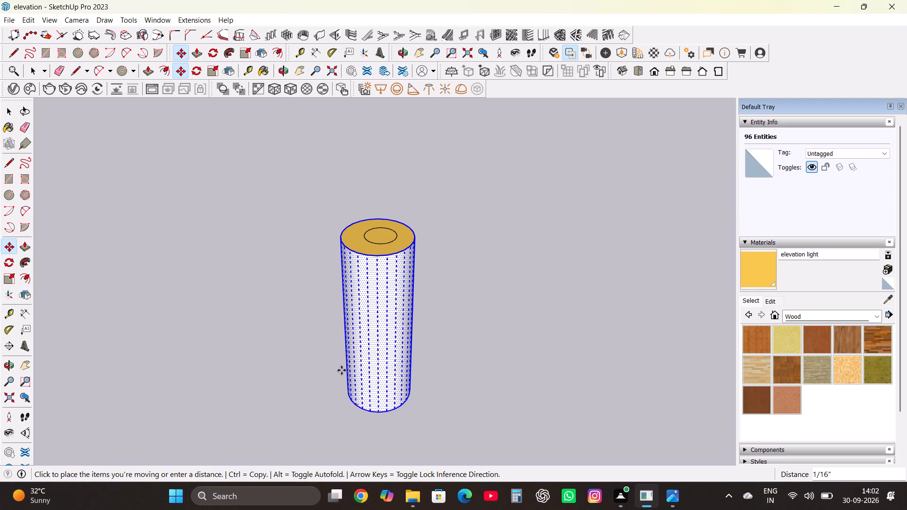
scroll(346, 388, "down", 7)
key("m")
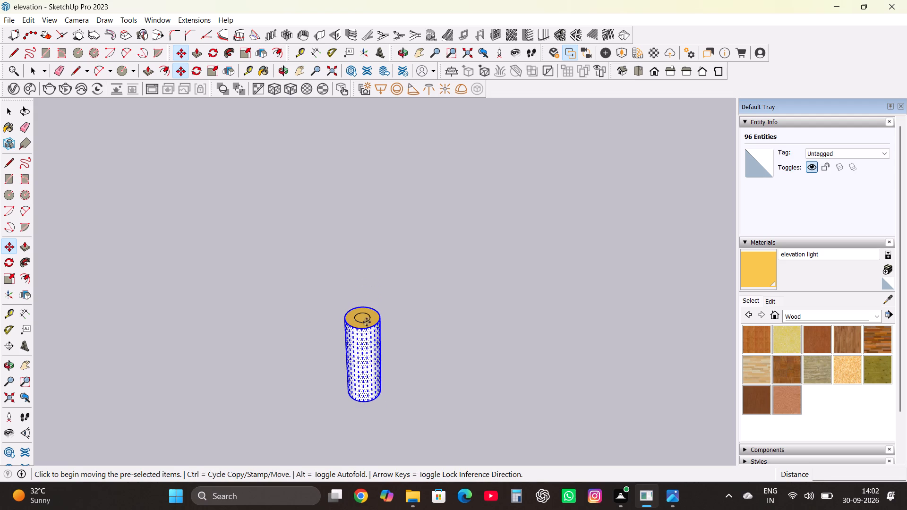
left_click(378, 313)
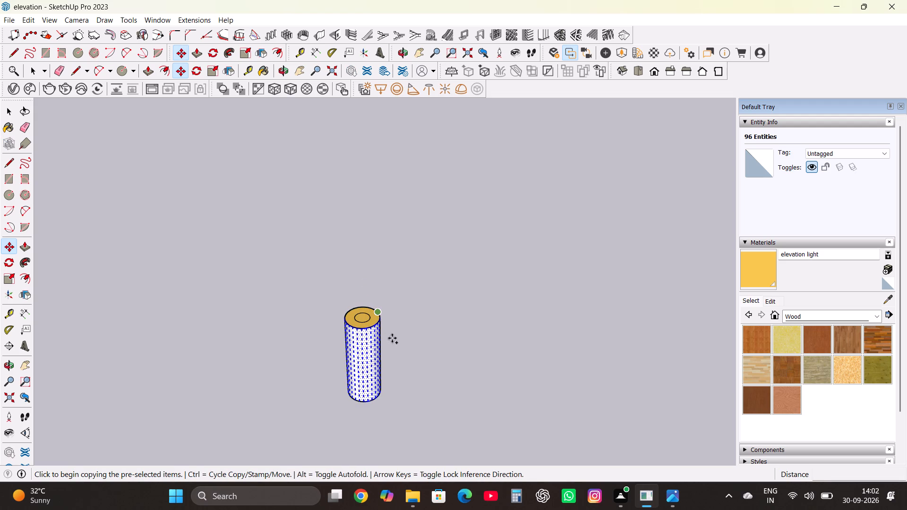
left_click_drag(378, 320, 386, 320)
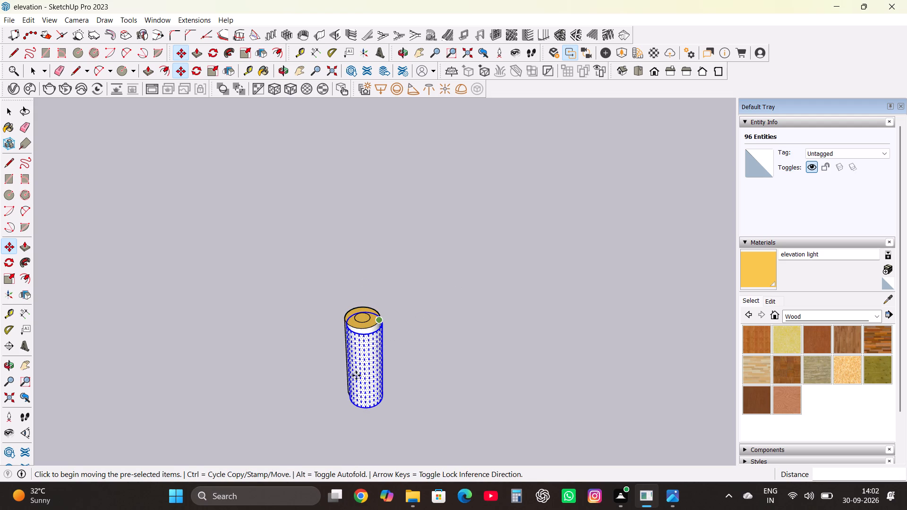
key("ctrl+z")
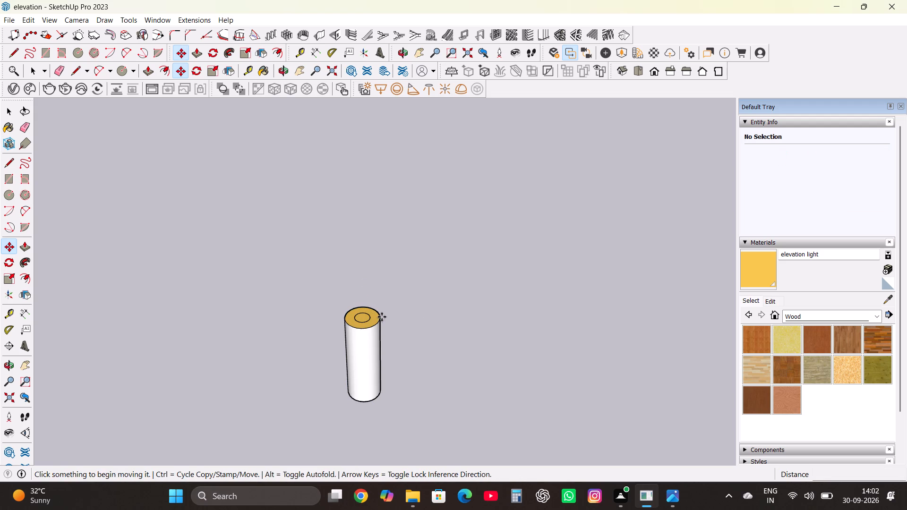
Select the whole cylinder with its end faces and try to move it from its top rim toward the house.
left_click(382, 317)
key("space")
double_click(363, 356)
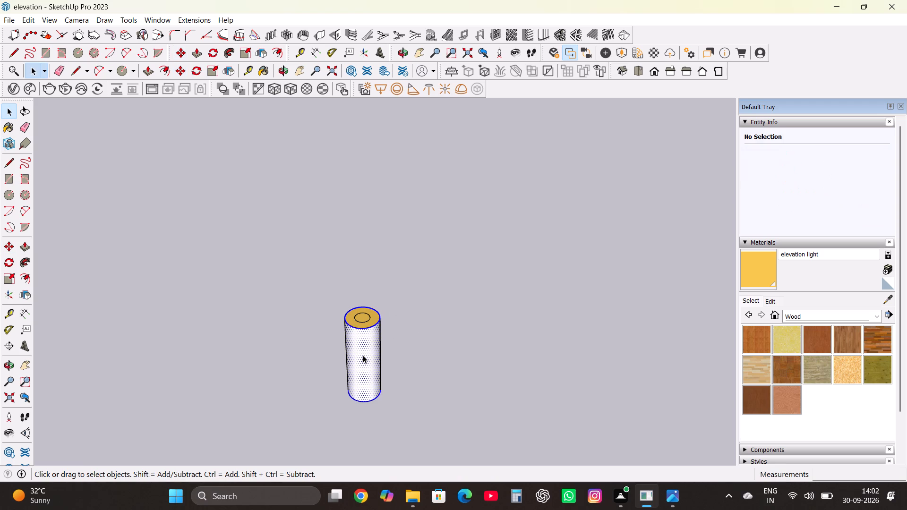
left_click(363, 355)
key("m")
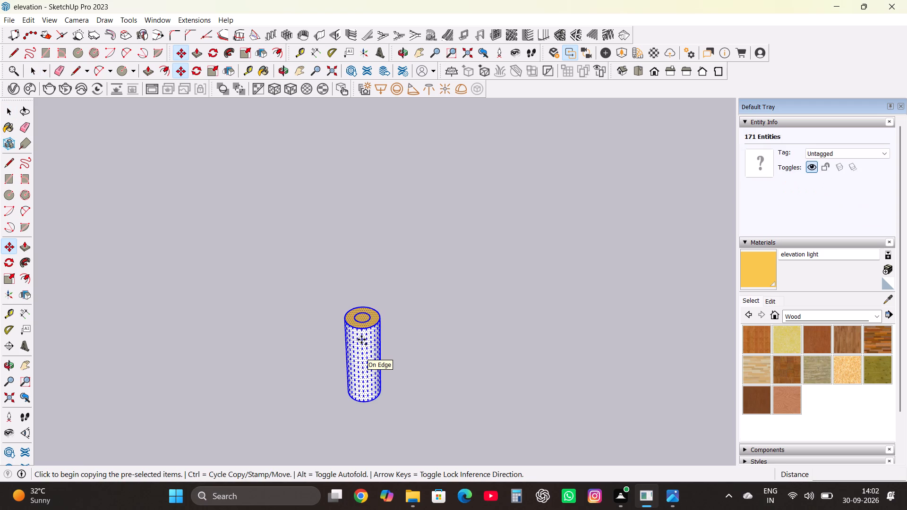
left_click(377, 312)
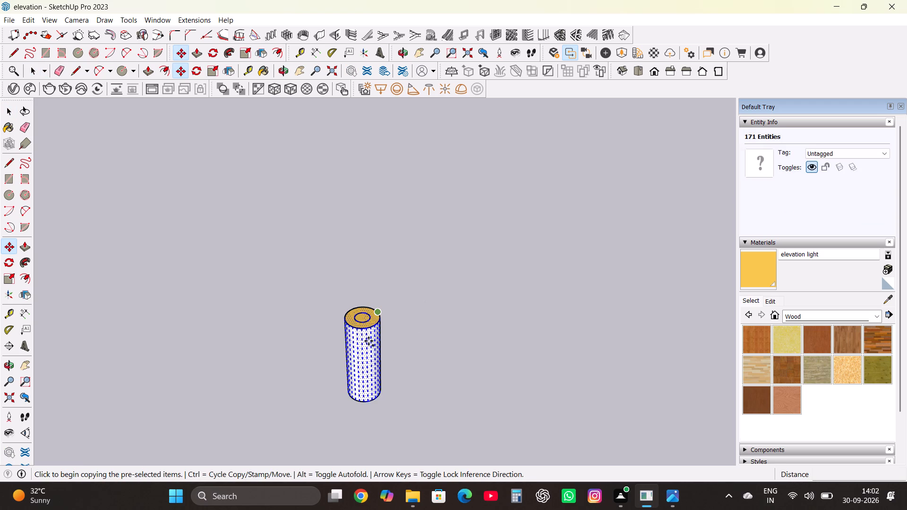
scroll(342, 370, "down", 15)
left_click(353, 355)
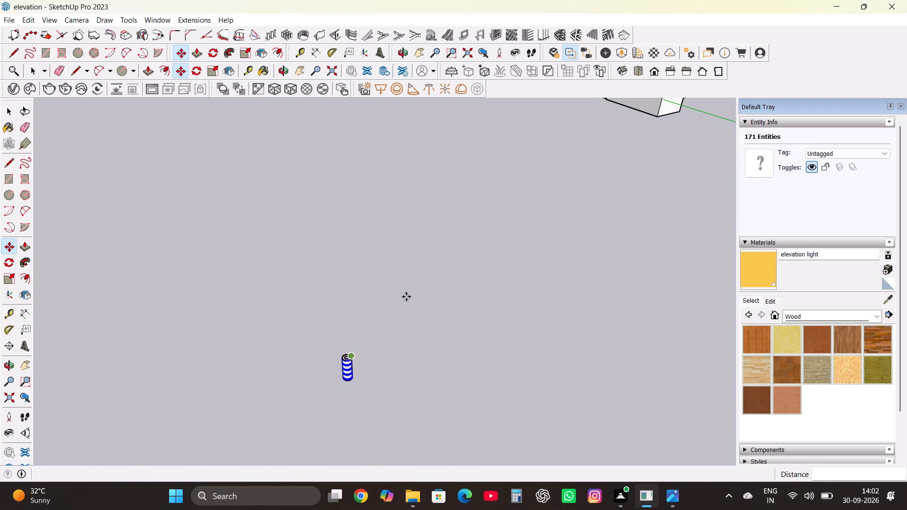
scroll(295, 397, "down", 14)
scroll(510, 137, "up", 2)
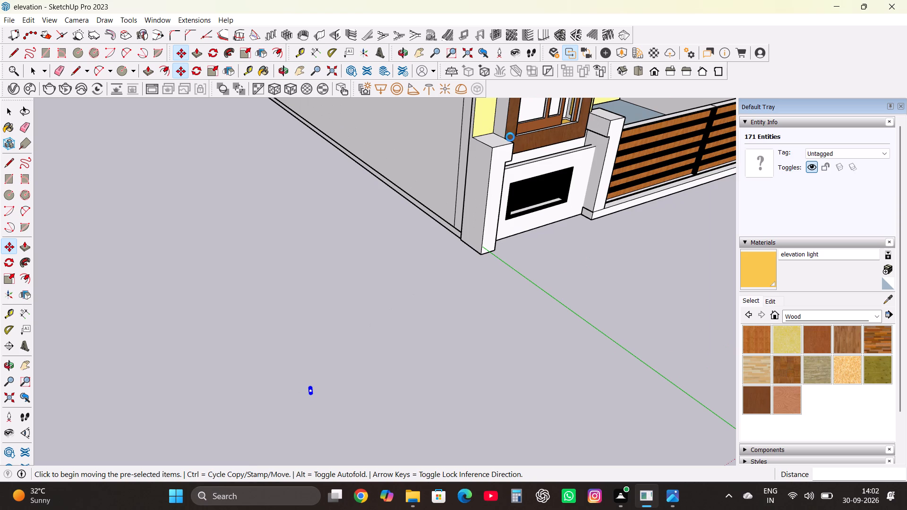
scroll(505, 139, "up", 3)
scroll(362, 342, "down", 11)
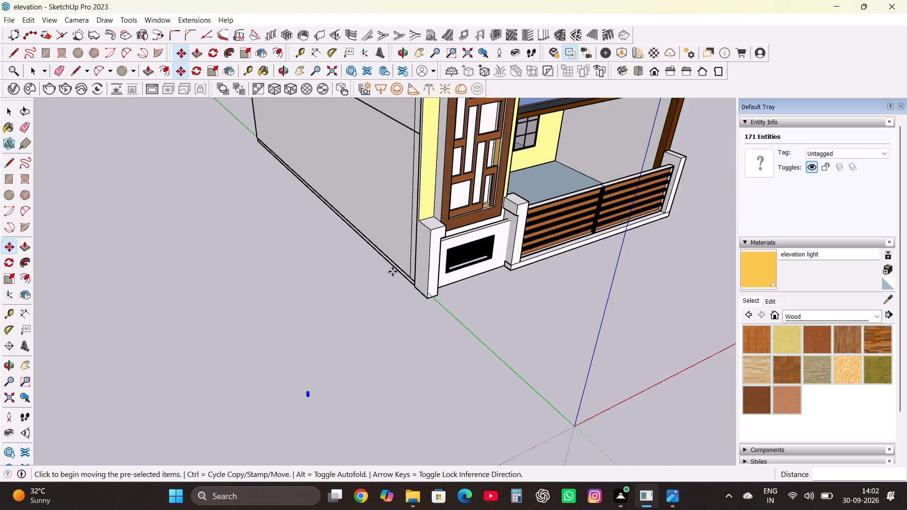
Delete the whole cylindrical light fitting standing beside the house.
key("space")
key("space")
scroll(322, 381, "up", 6)
left_click_drag(354, 408, 283, 312)
key("Delete")
Render the front view of the whole house with V-Ray.
scroll(276, 366, "down", 11)
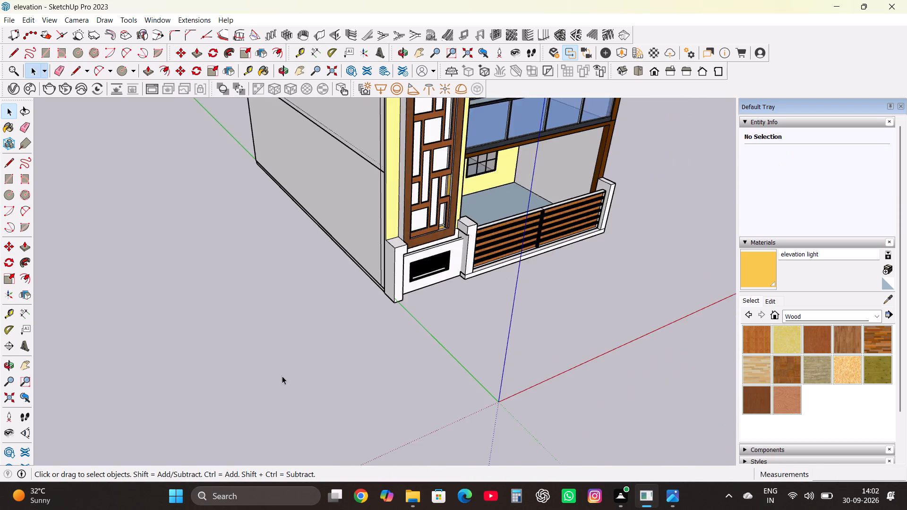
scroll(282, 376, "down", 13)
left_click(547, 233)
triple_click(544, 233)
left_click(542, 233)
middle_click_drag(516, 331, 378, 239)
scroll(378, 238, "up", 5)
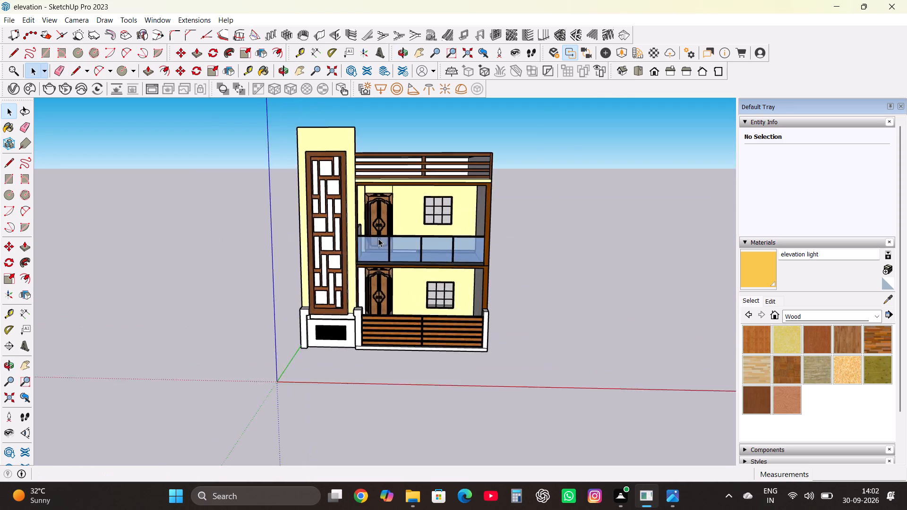
scroll(378, 238, "up", 5)
scroll(384, 353, "down", 8)
scroll(388, 329, "up", 4)
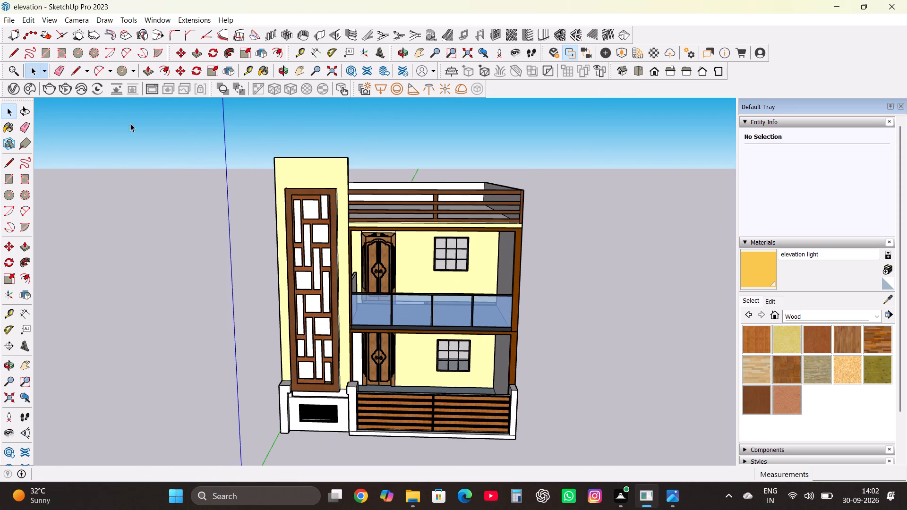
left_click(52, 88)
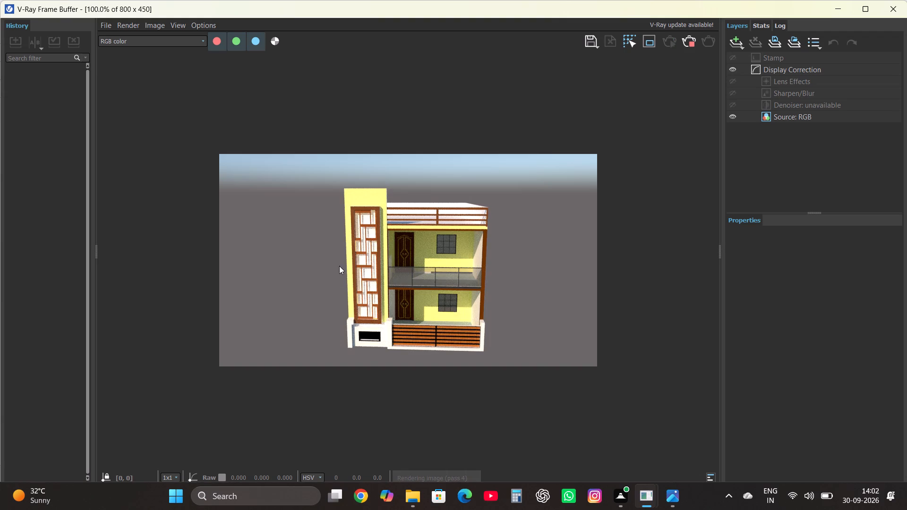
Examine the rendered facade up close, including the lattice panel, doors, windows and balcony, and close the render.
scroll(408, 207, "up", 3)
scroll(410, 172, "down", 2)
scroll(462, 345, "up", 1)
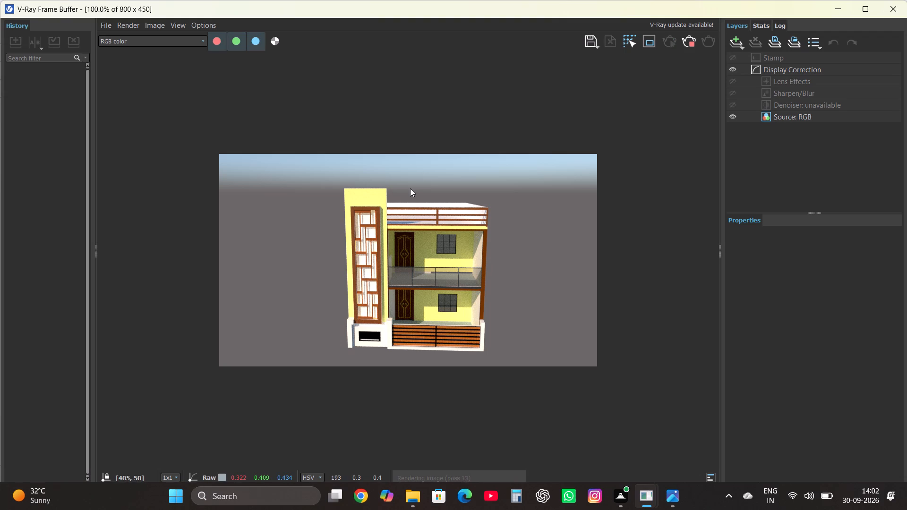
scroll(445, 253, "down", 2)
scroll(406, 300, "up", 1)
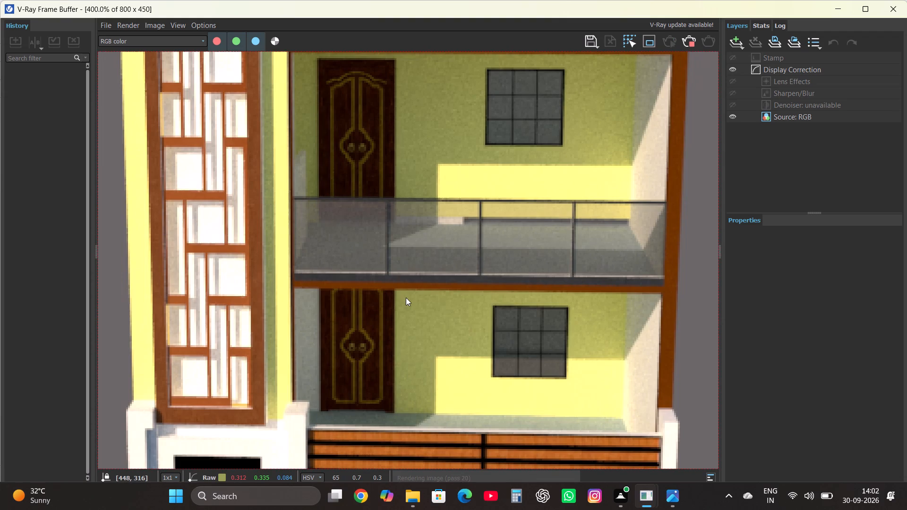
scroll(407, 291, "up", 1)
scroll(407, 291, "down", 2)
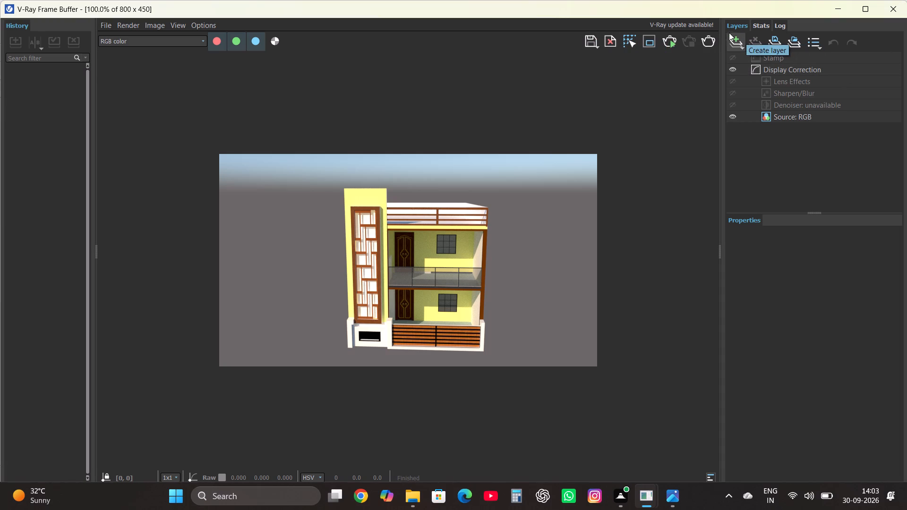
left_click(902, 5)
Set the emissive intensity of the V-Ray material "elevation light" to 2.2.
scroll(328, 254, "up", 13)
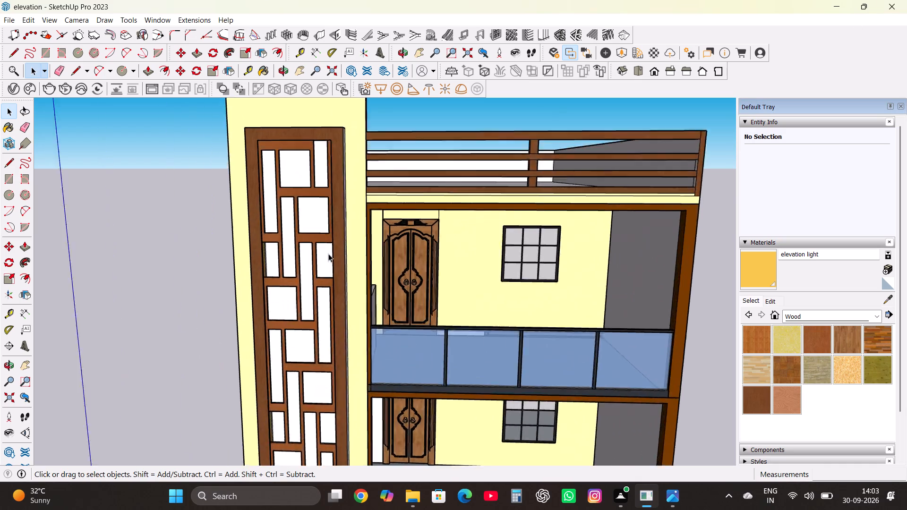
scroll(328, 254, "up", 7)
middle_click_drag(328, 253, 259, 251)
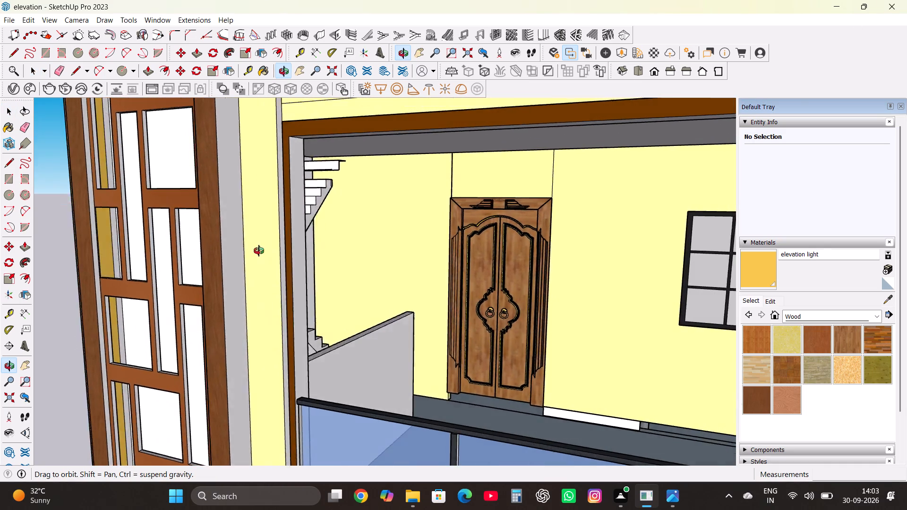
middle_click_drag(259, 251, 410, 254)
scroll(458, 240, "down", 3)
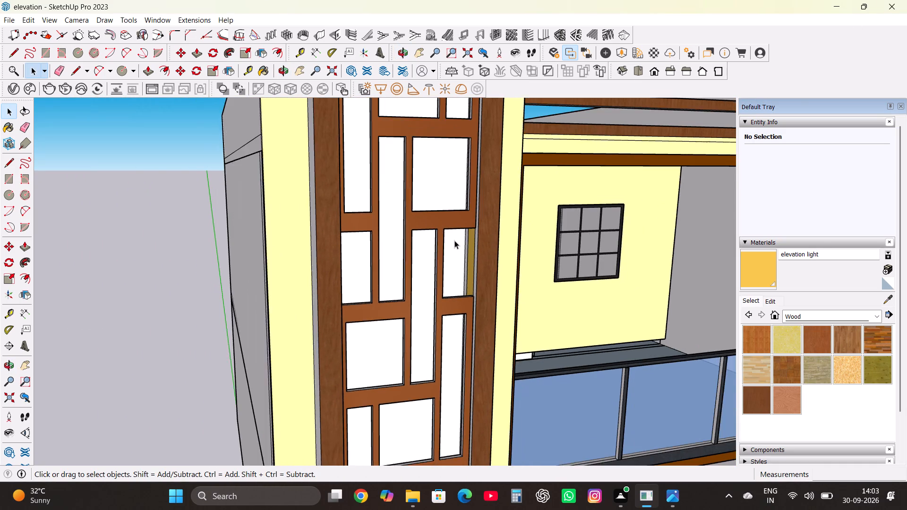
scroll(454, 240, "down", 3)
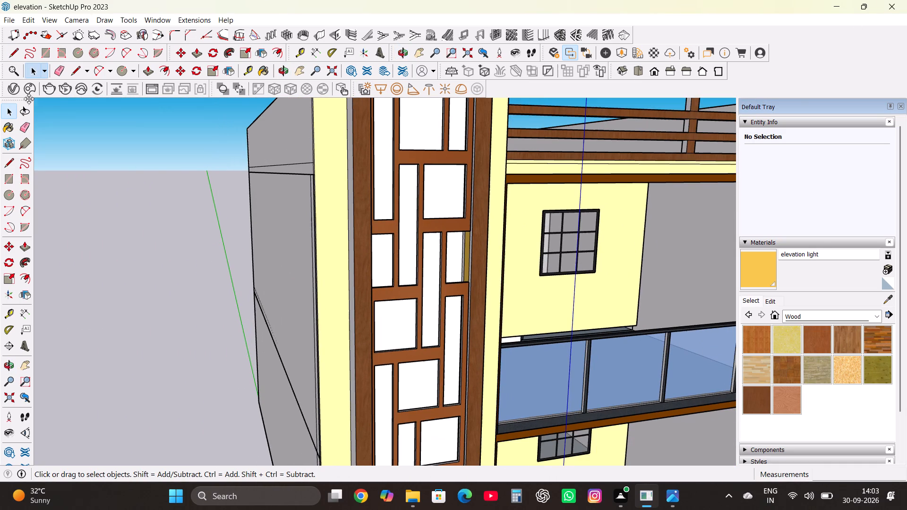
left_click(15, 91)
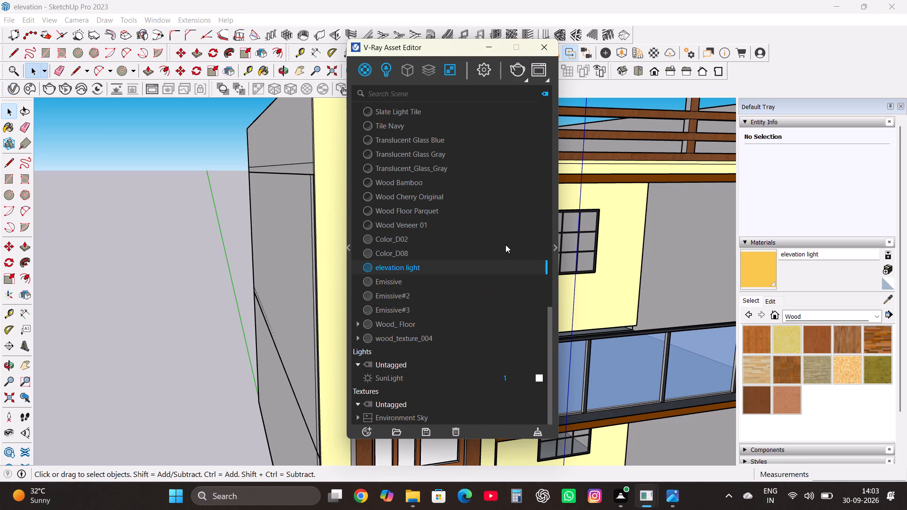
left_click(556, 241)
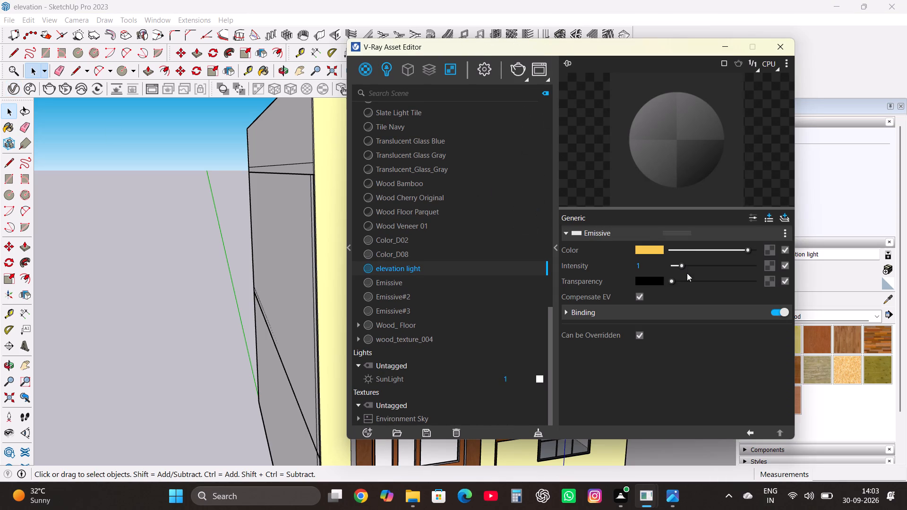
left_click_drag(681, 265, 691, 263)
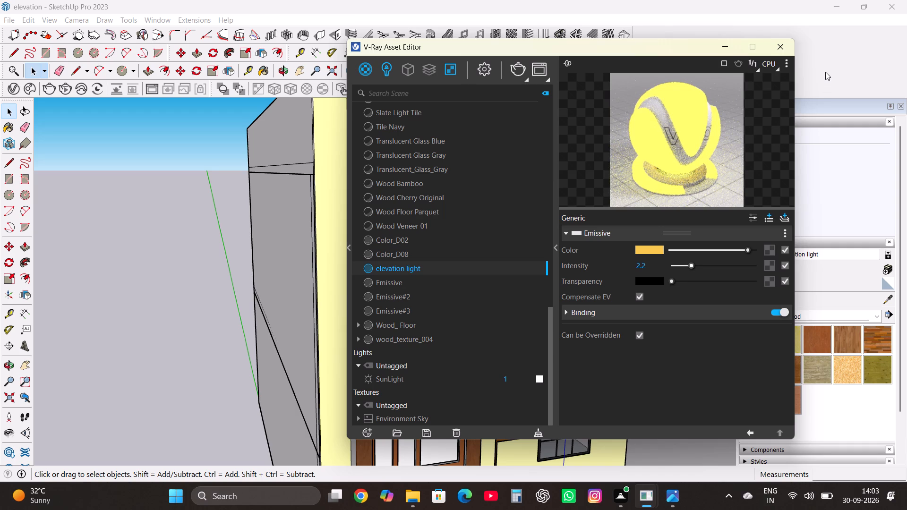
left_click(825, 72)
left_click(783, 46)
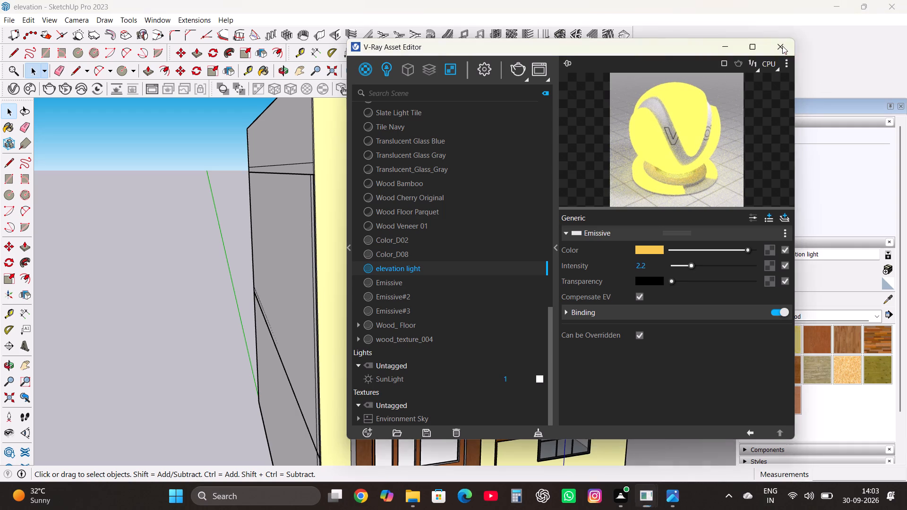
scroll(382, 298, "down", 18)
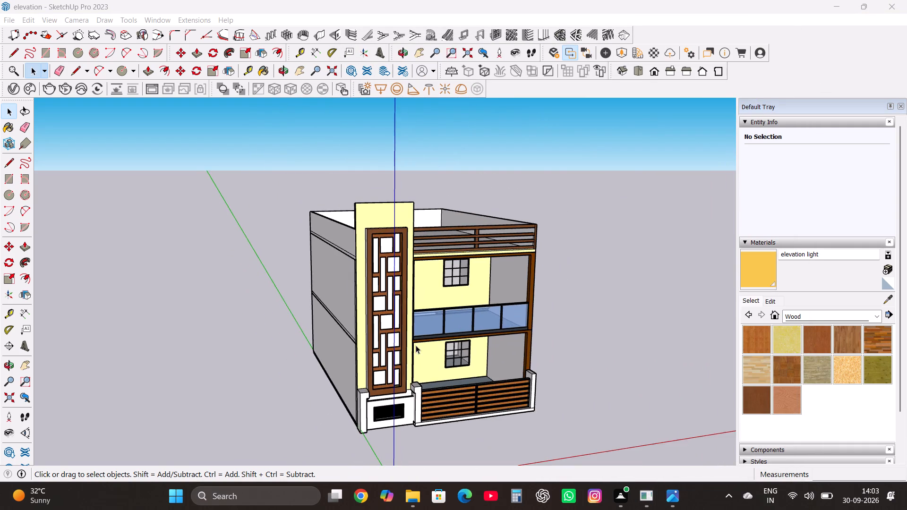
Draw a circle of about 3.11 ft² on the ground-floor porch ceiling, near the end beside the lattice tower.
middle_click_drag(416, 345, 330, 306)
scroll(393, 276, "down", 3)
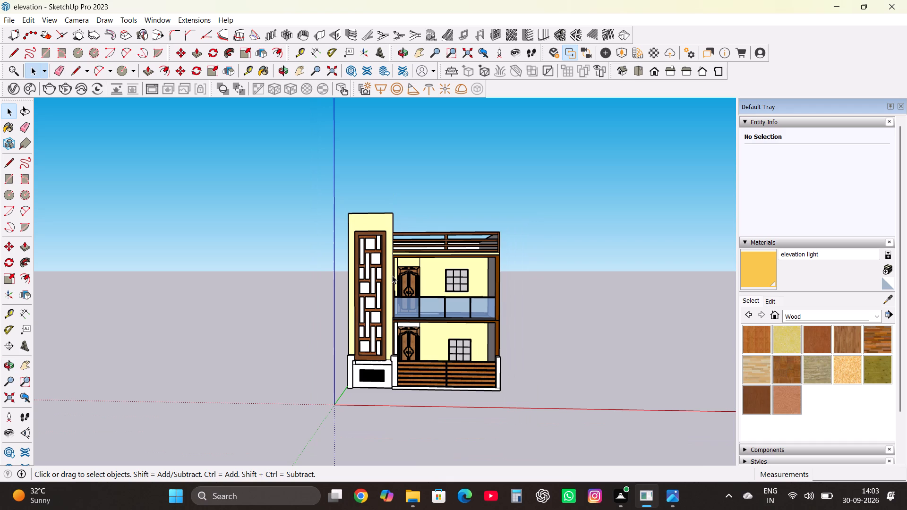
scroll(427, 323, "up", 7)
middle_click_drag(433, 333, 421, 207)
scroll(433, 330, "up", 5)
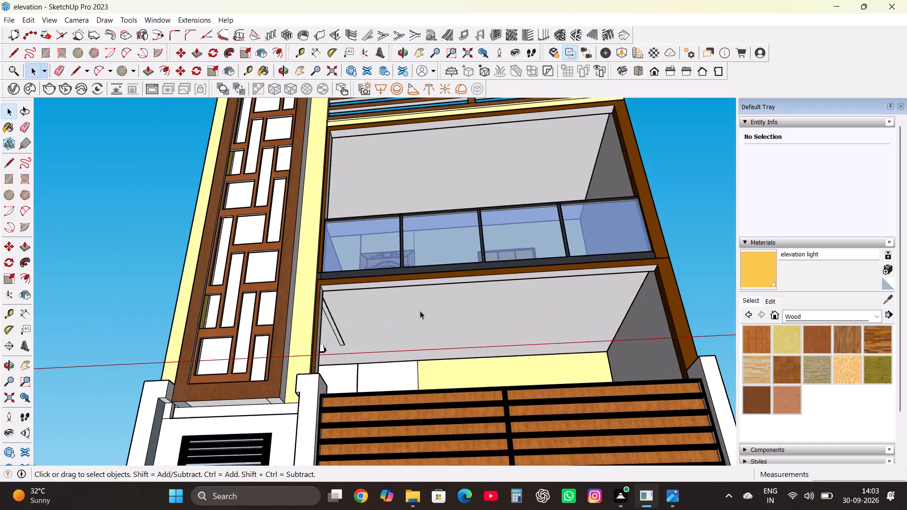
scroll(420, 311, "up", 4)
scroll(415, 260, "down", 3)
scroll(410, 313, "up", 3)
key("c")
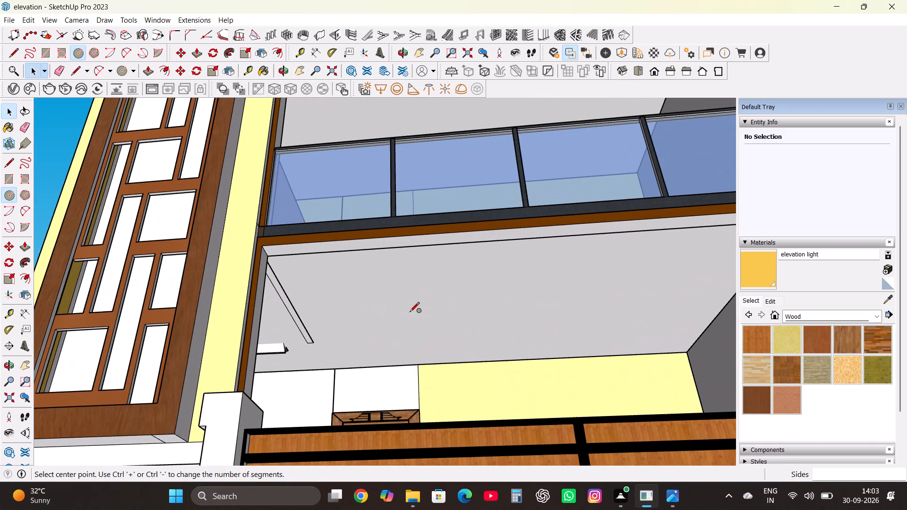
left_click(374, 274)
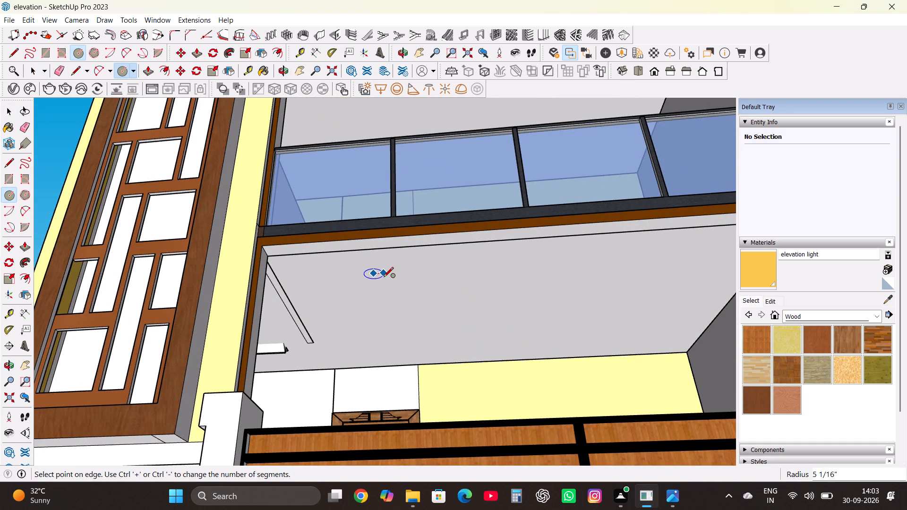
left_click(386, 280)
scroll(386, 280, "up", 4)
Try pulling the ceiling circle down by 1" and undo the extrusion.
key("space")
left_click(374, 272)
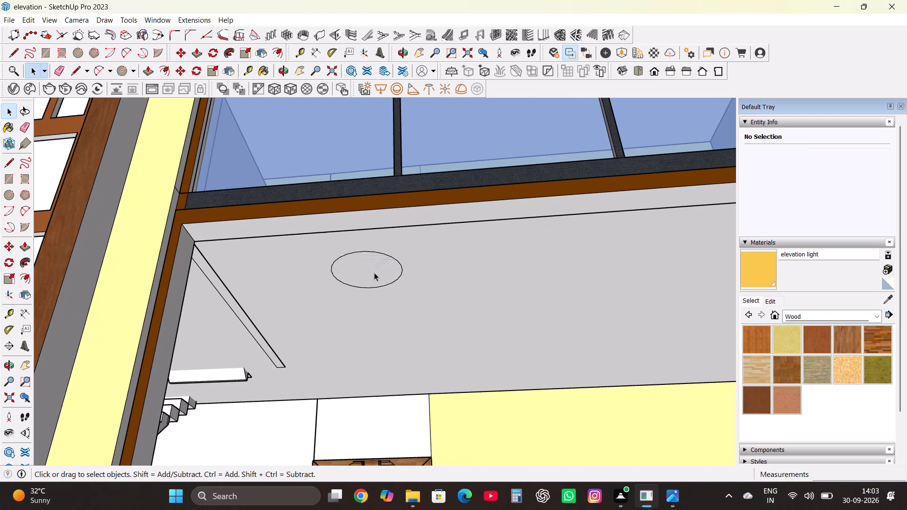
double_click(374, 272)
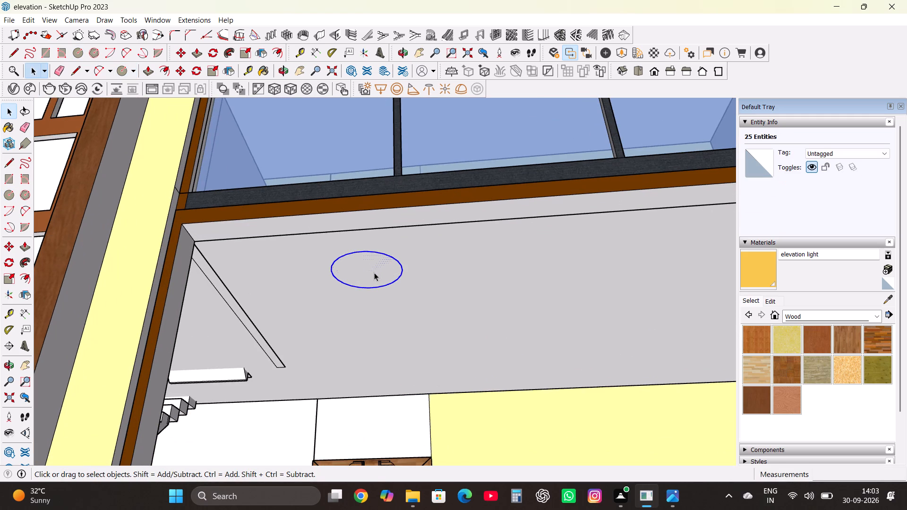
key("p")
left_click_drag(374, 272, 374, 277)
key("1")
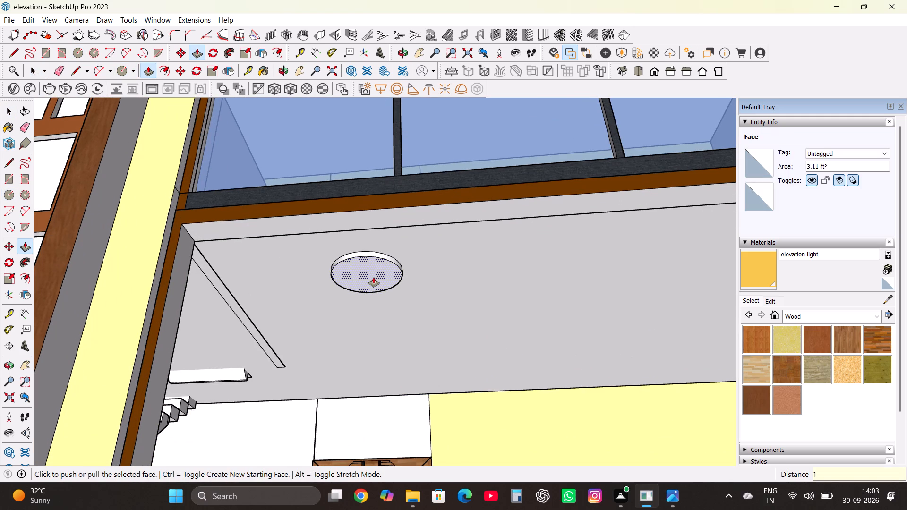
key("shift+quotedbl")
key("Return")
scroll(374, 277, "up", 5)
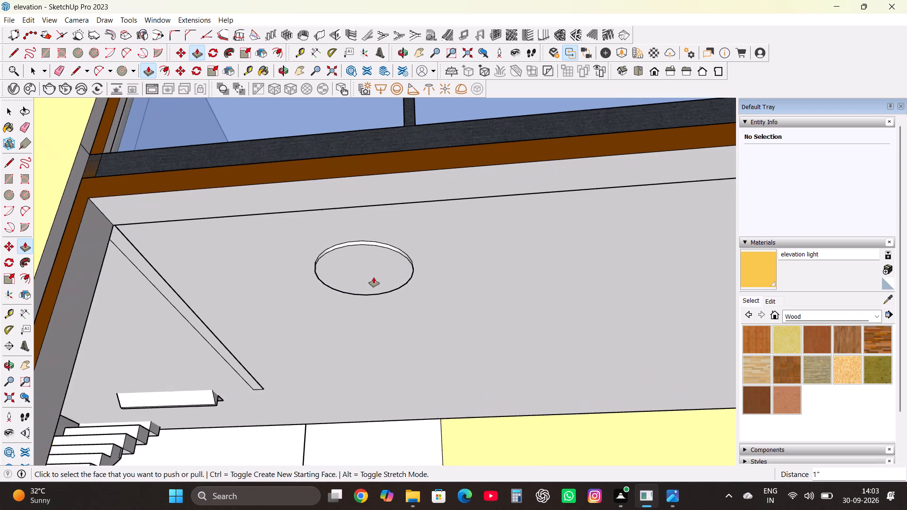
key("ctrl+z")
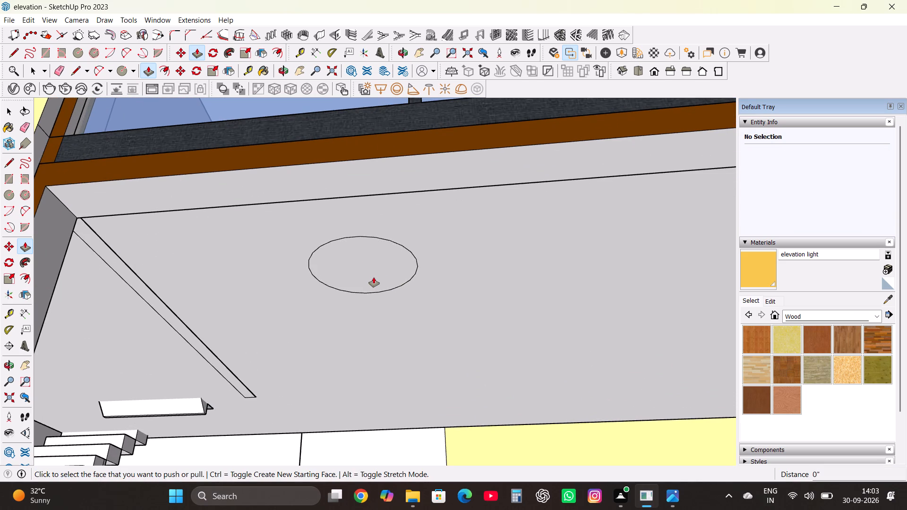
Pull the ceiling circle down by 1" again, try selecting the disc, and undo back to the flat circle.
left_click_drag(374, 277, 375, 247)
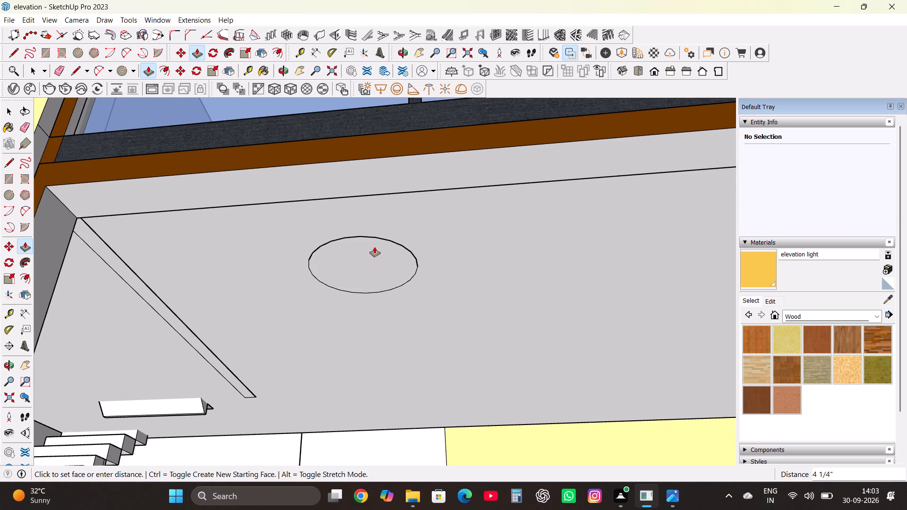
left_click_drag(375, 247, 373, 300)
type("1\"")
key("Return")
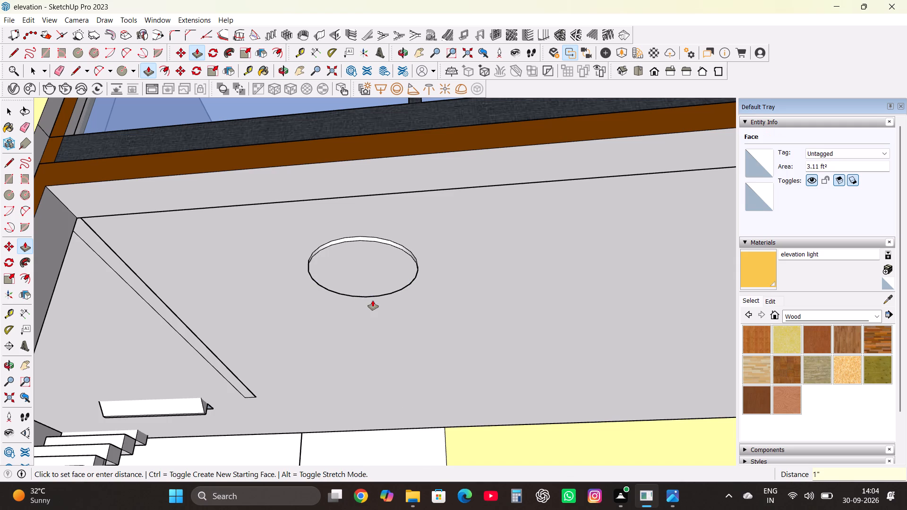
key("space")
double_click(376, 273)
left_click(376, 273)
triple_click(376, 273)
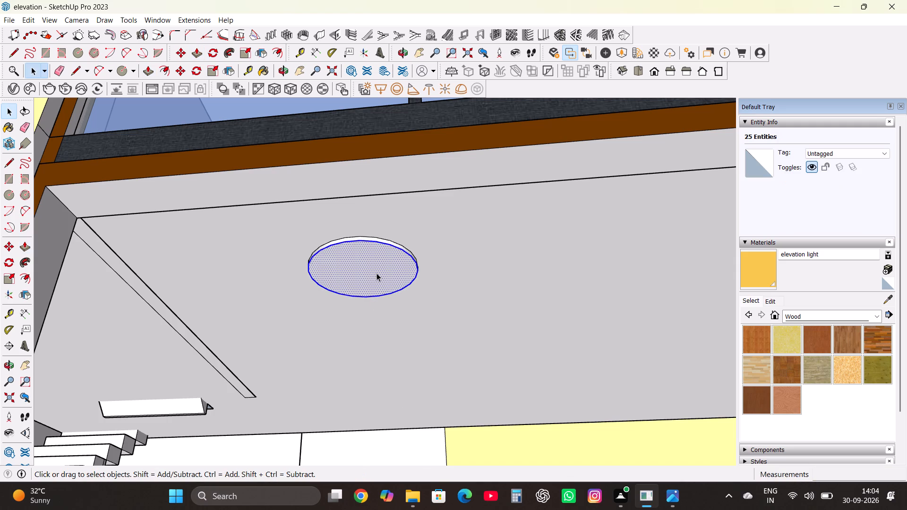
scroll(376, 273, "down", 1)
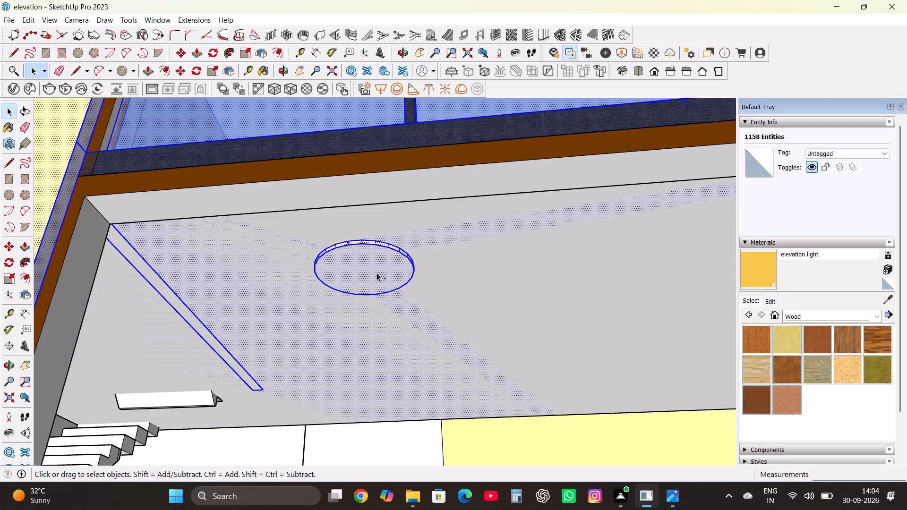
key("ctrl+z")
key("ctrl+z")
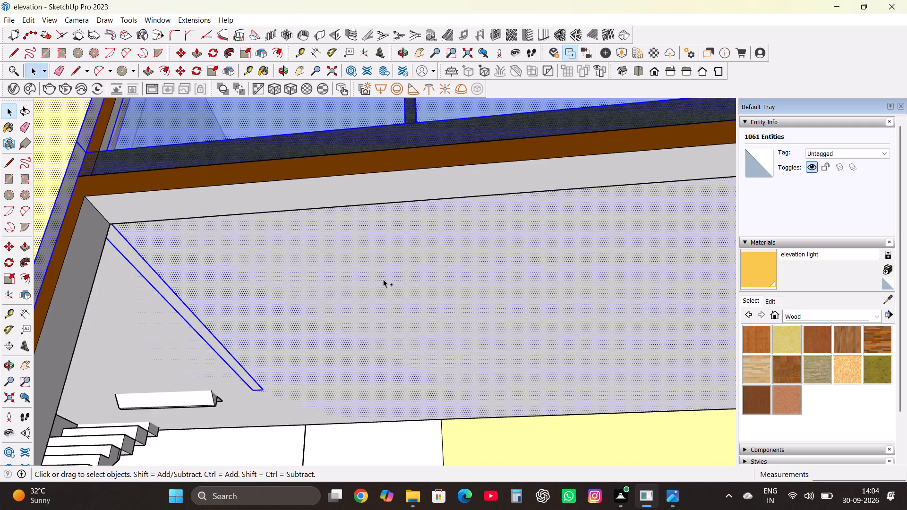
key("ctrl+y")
Copy the flat circle about 11' 7" along the porch ceiling to its opposite end.
key("space")
left_click(383, 279)
double_click(383, 279)
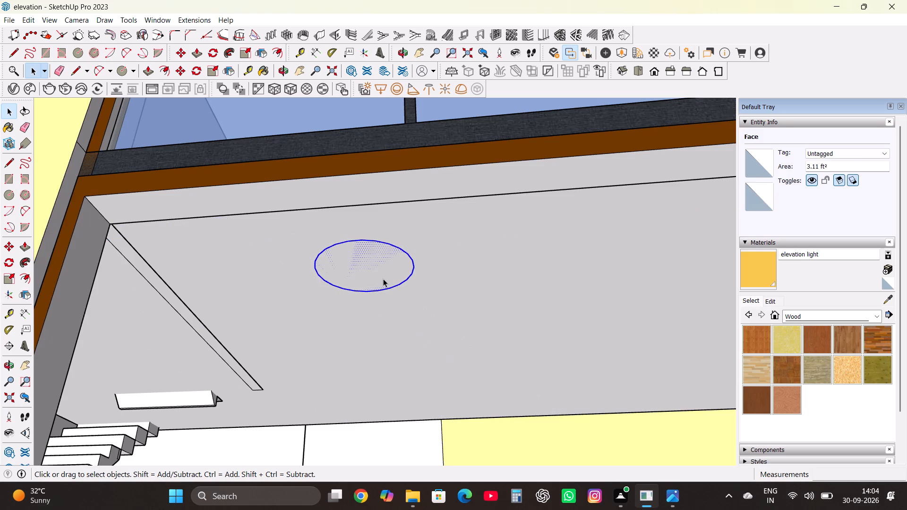
key("m")
left_click(383, 279)
scroll(360, 291, "down", 2)
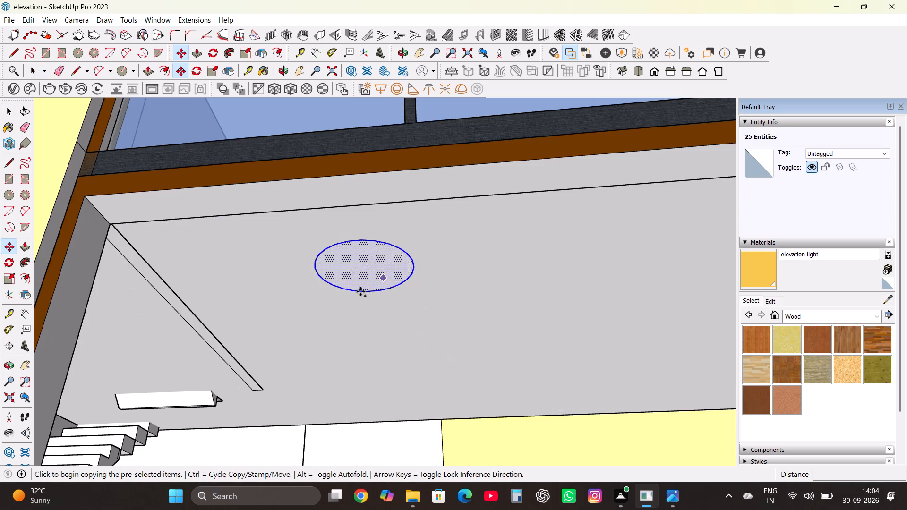
scroll(360, 291, "down", 10)
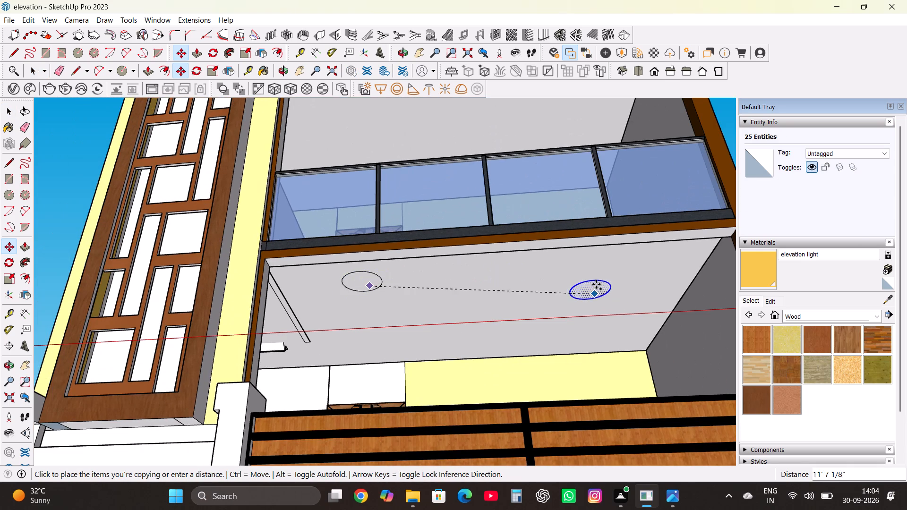
left_click(608, 274)
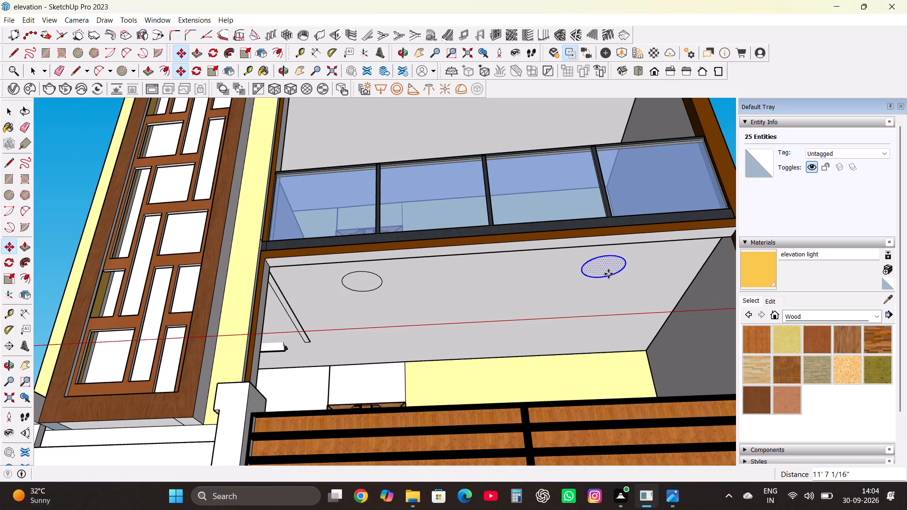
Copy the circle to a spot between the two existing ones, closer to the porch's back wall.
left_click(608, 274)
key("m")
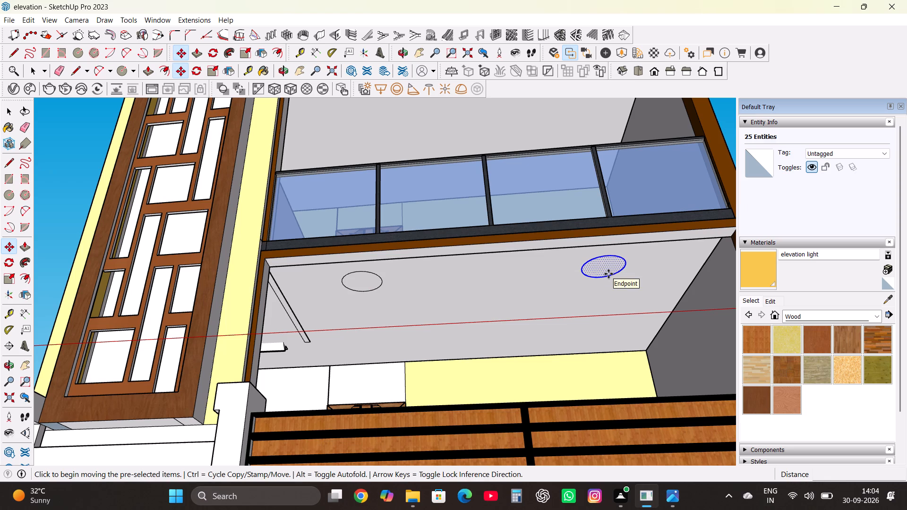
left_click(608, 274)
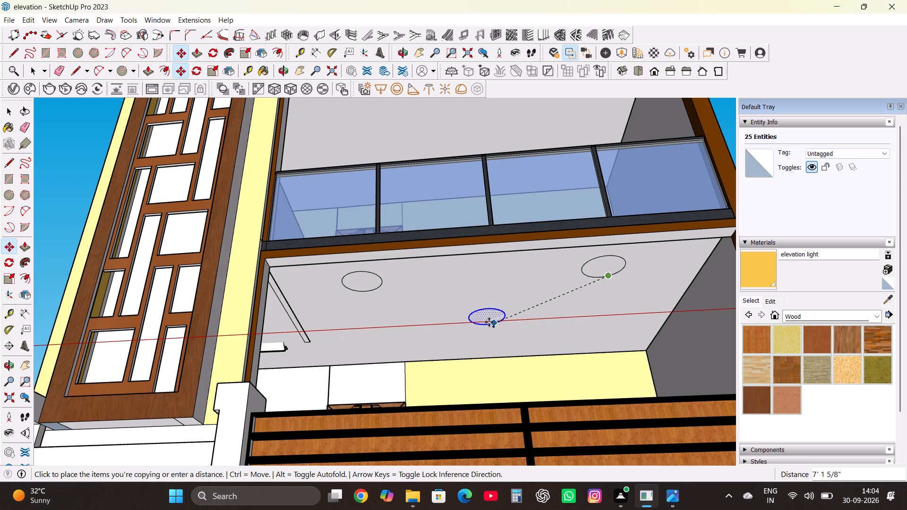
left_click(481, 323)
scroll(481, 323, "up", 2)
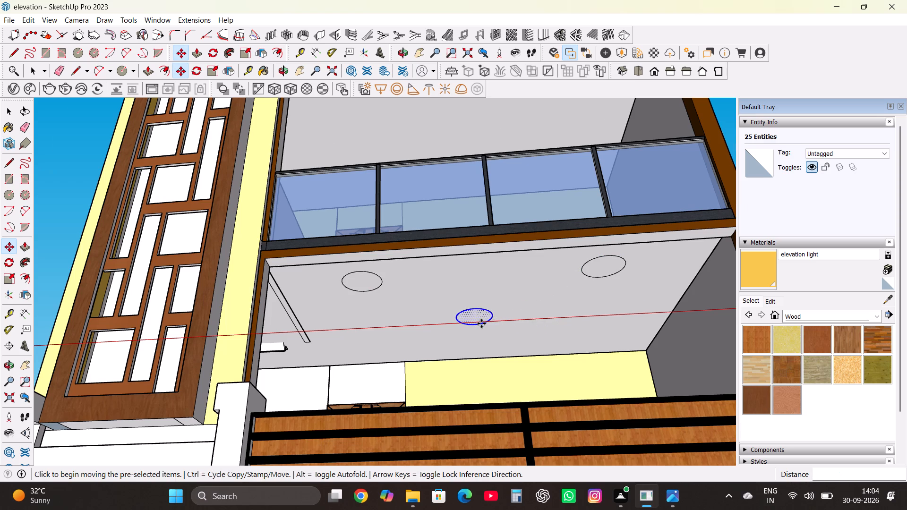
scroll(481, 323, "up", 1)
Extrude the porch ceiling circle nearest the lattice tower downward by 1".
key("space")
left_click(308, 263)
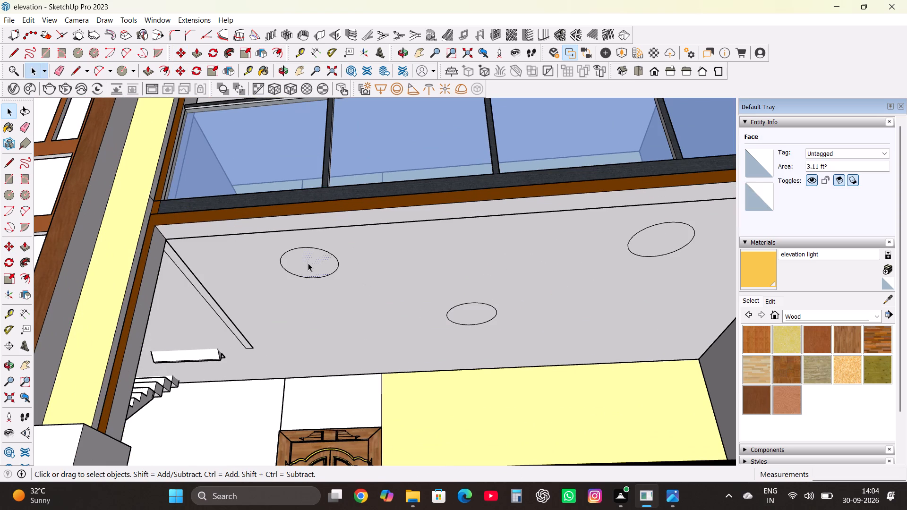
key("p")
left_click_drag(308, 263, 310, 269)
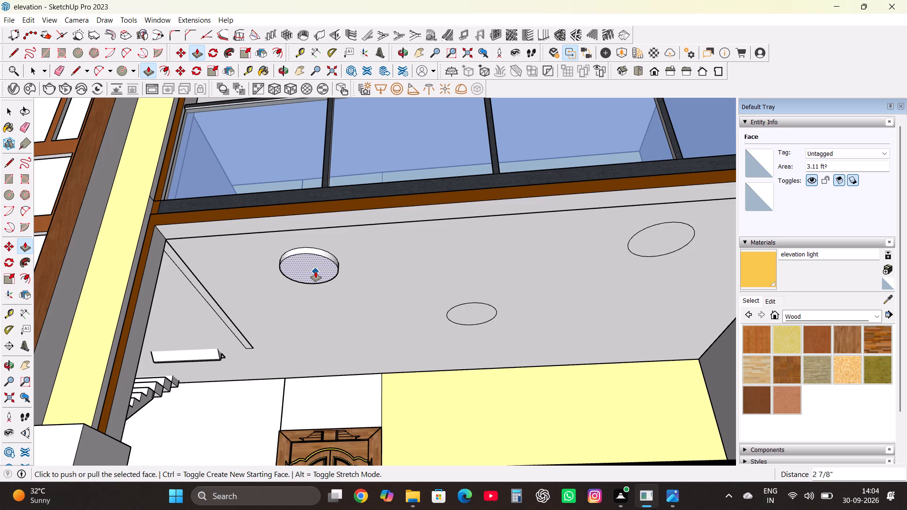
type("1\"")
key("Return")
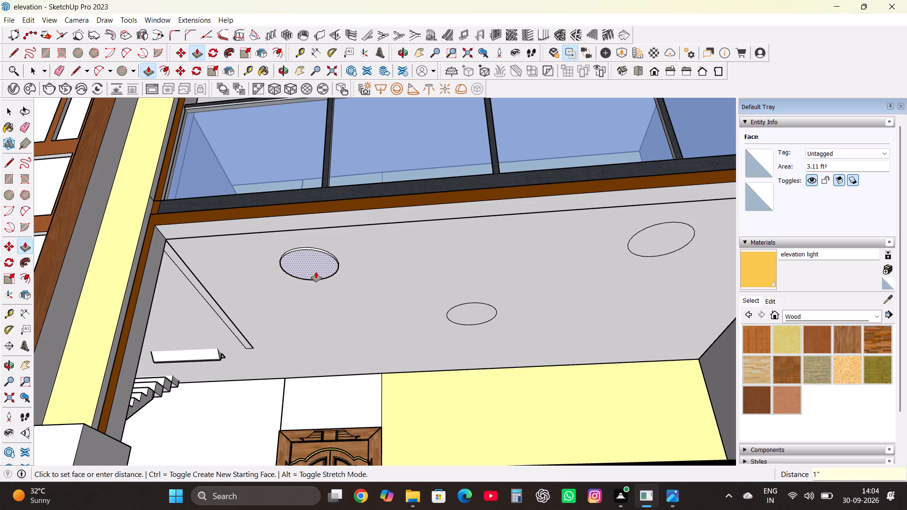
Apply the same 1" extrusion to the middle and far circles on the porch ceiling.
key("space")
left_click(470, 314)
type("op")
key("Escape")
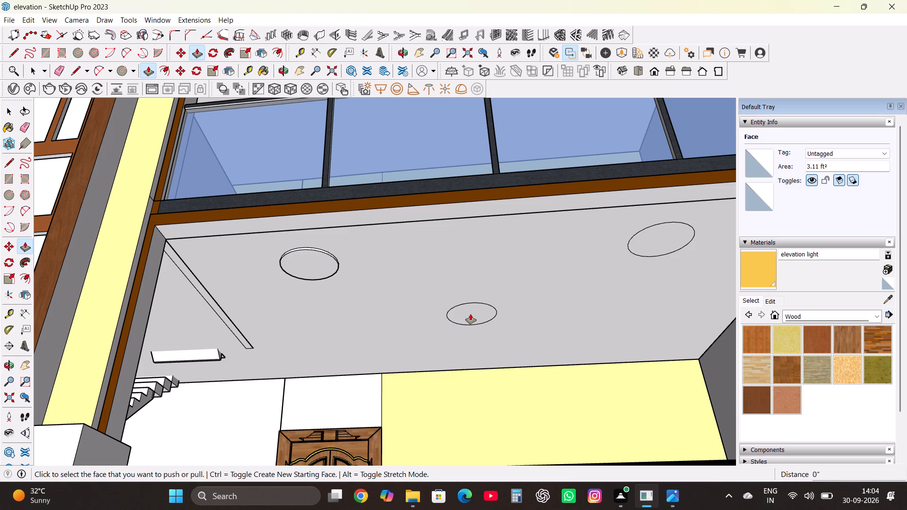
key("space")
key("p")
double_click(471, 314)
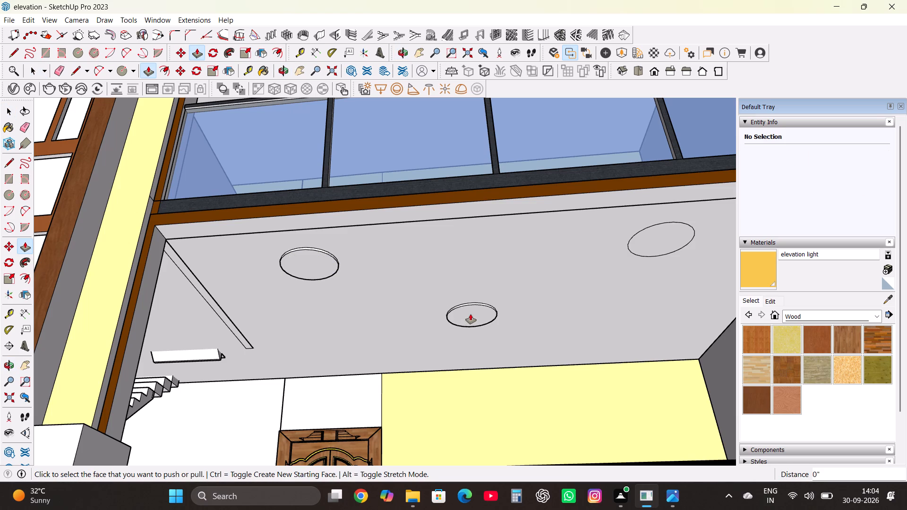
double_click(655, 243)
key("space")
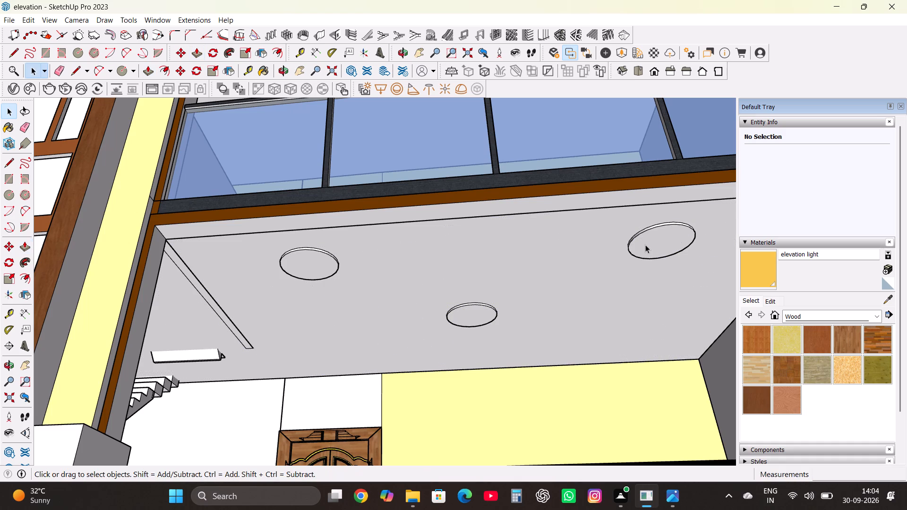
Copy the face of the disc nearest the lattice tower up onto the ceiling above the first-floor balcony.
double_click(645, 245)
double_click(645, 245)
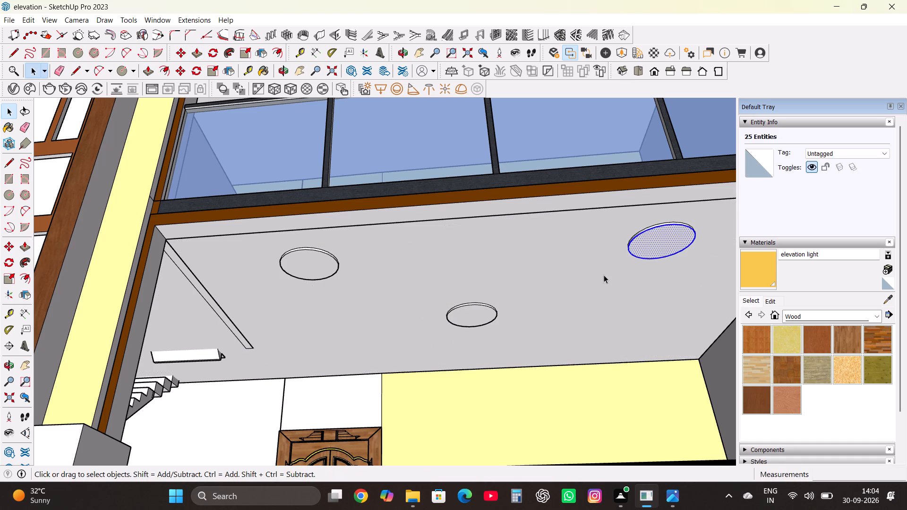
scroll(299, 261, "up", 7)
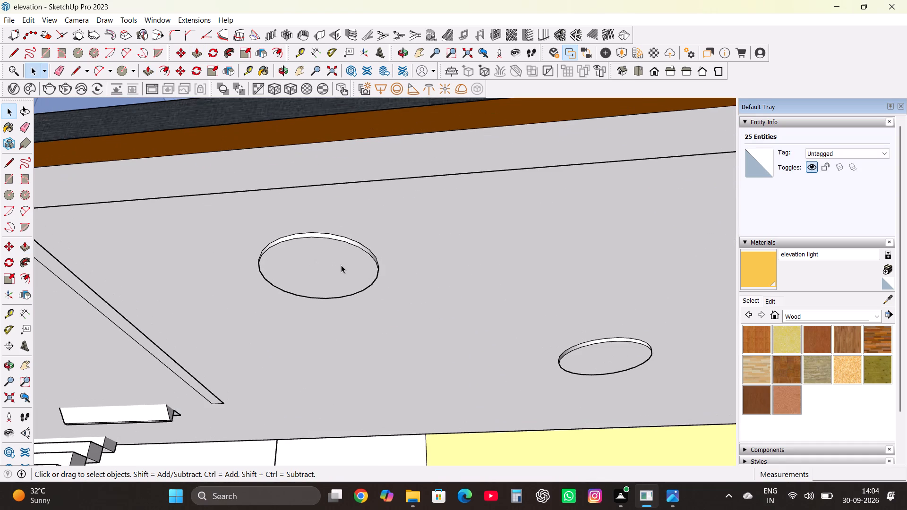
left_click(341, 265)
scroll(306, 279, "down", 12)
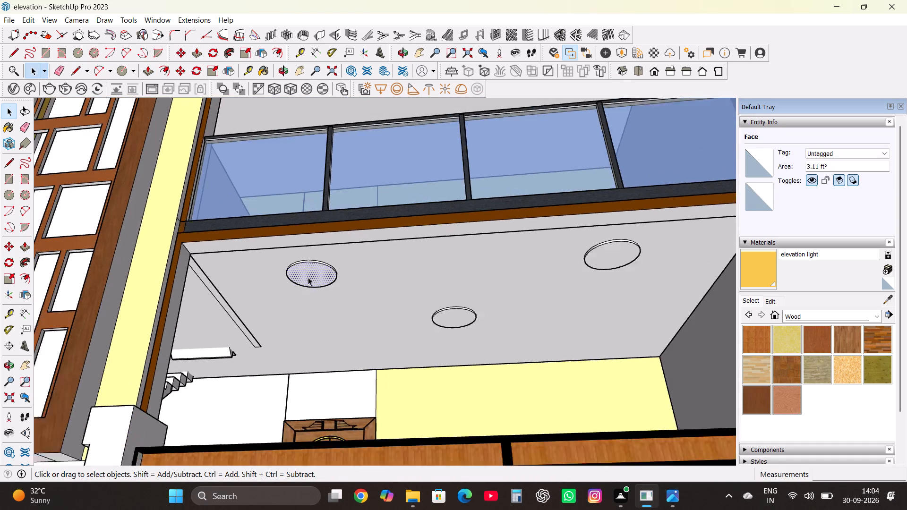
scroll(309, 277, "down", 3)
scroll(316, 277, "up", 2)
key("m")
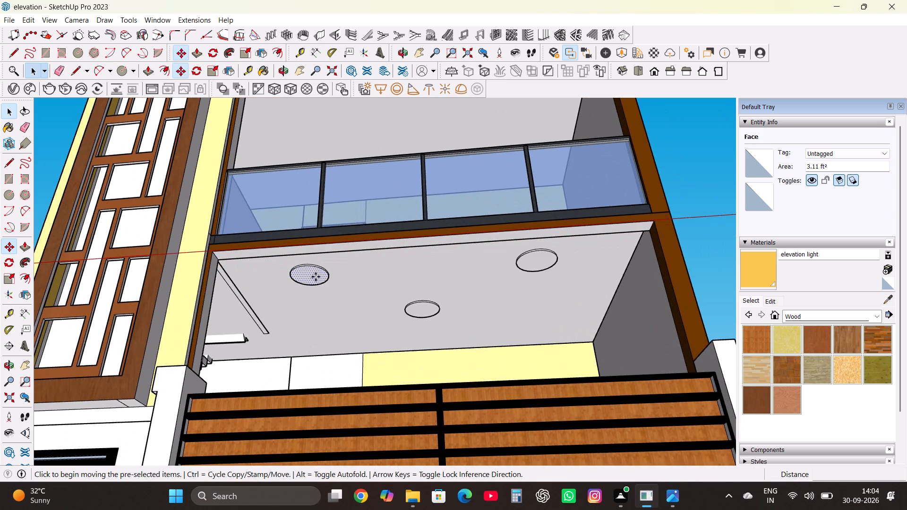
left_click(317, 276)
scroll(362, 337, "down", 7)
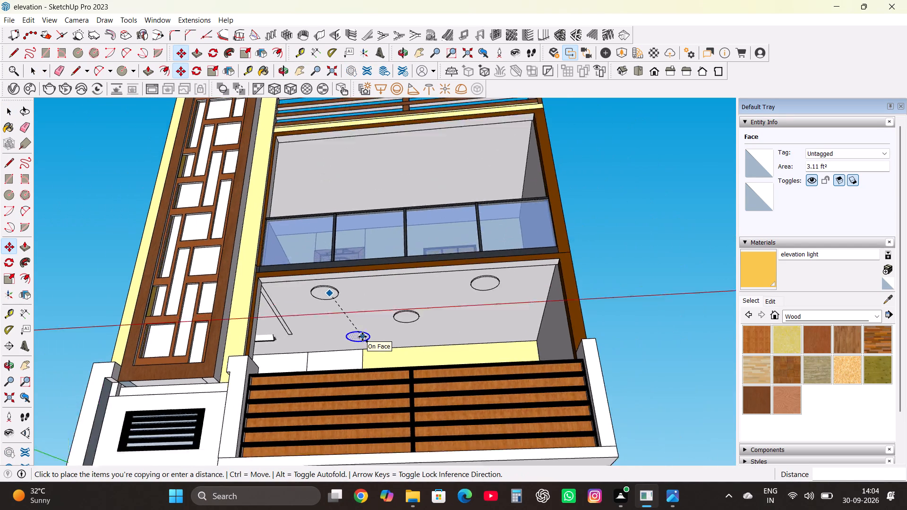
scroll(343, 198, "up", 10)
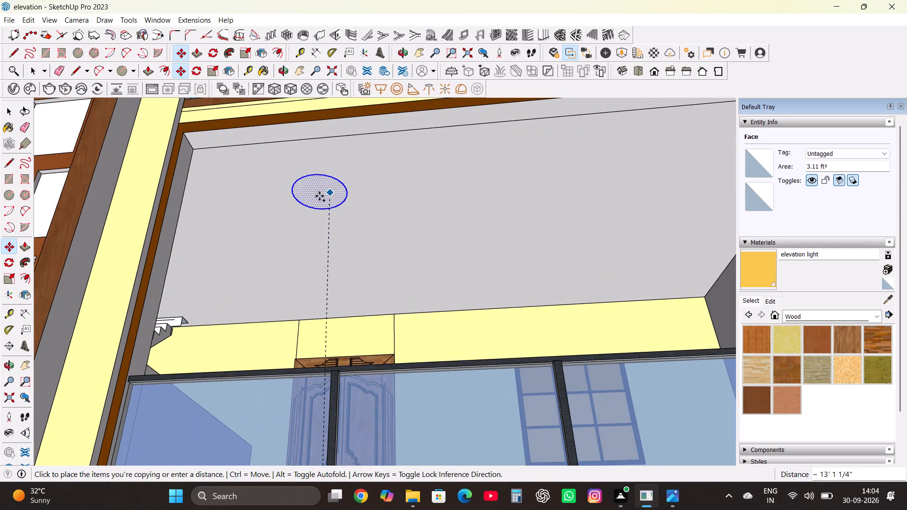
left_click(317, 179)
Extrude the circle on the first-floor balcony ceiling downward by 1".
key("space")
left_click(314, 190)
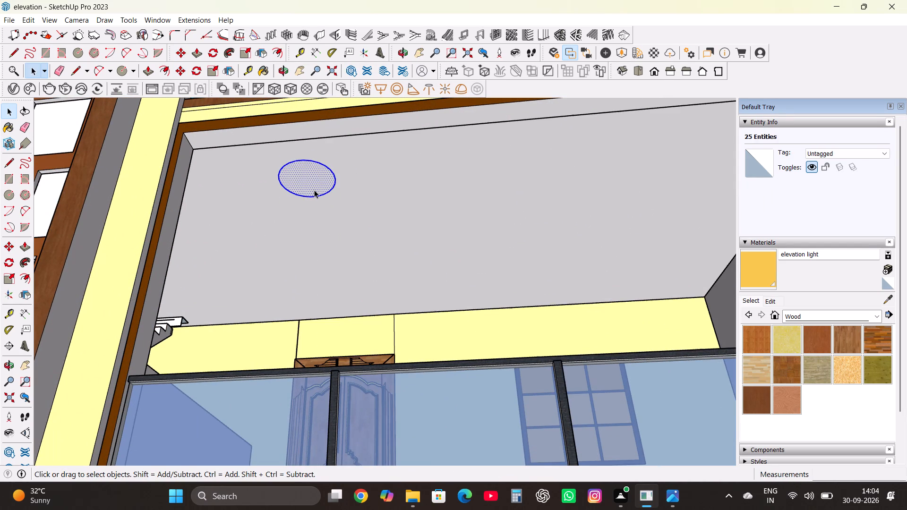
key("p")
left_click(314, 190)
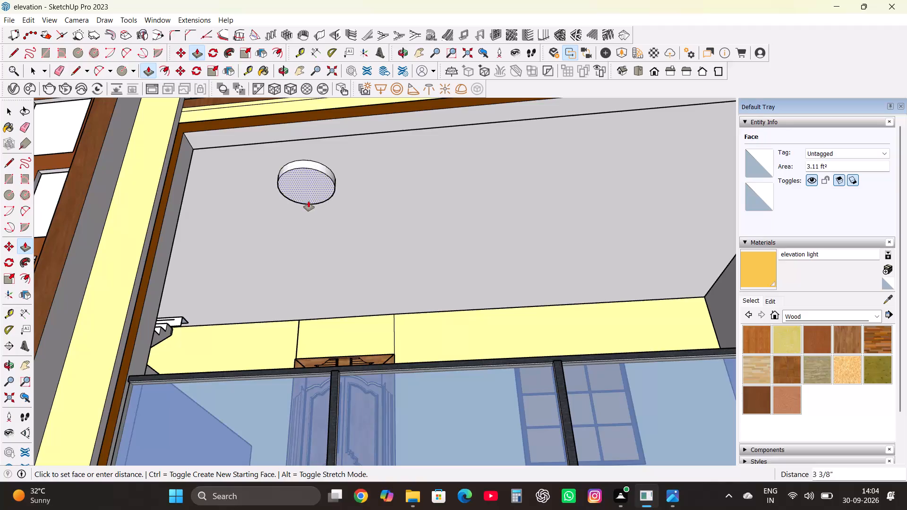
type("1\"")
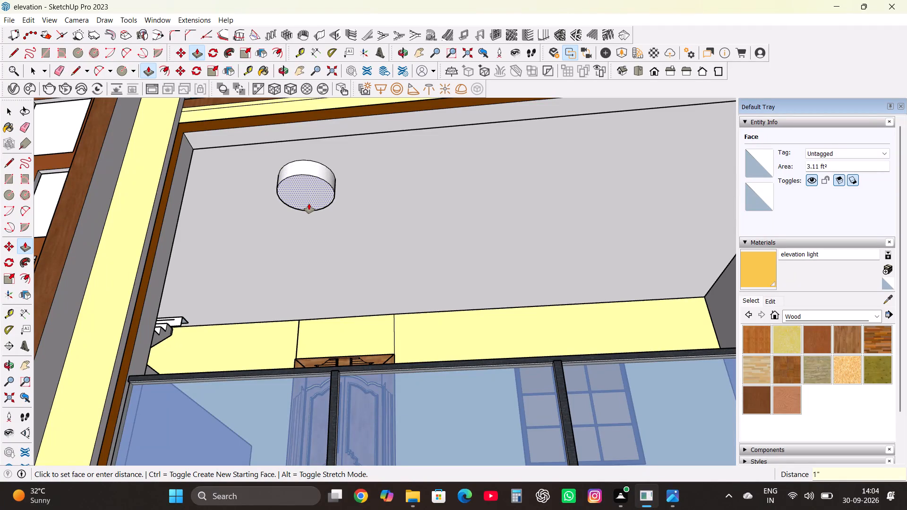
key("Return")
Copy the balcony disc's bottom face about 12' 11" along the red axis toward the far end of the balcony ceiling.
key("space")
left_click(312, 190)
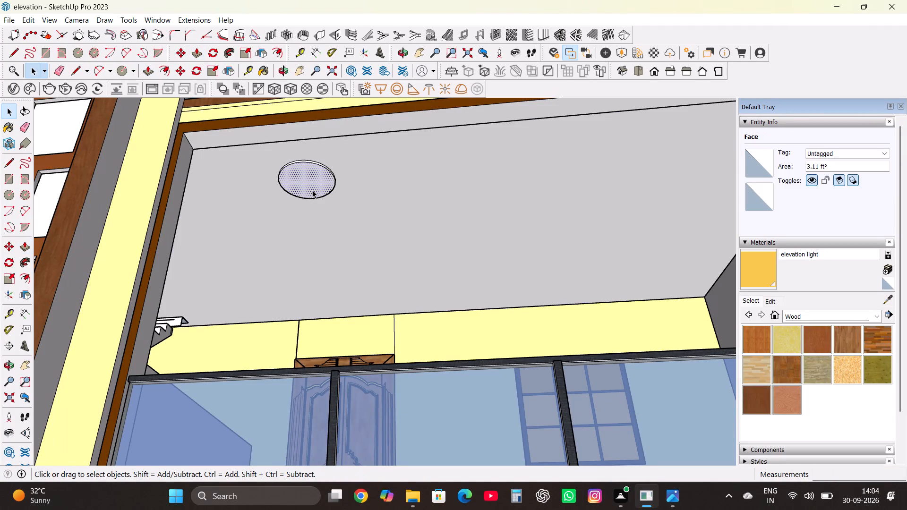
key("m")
left_click(312, 190)
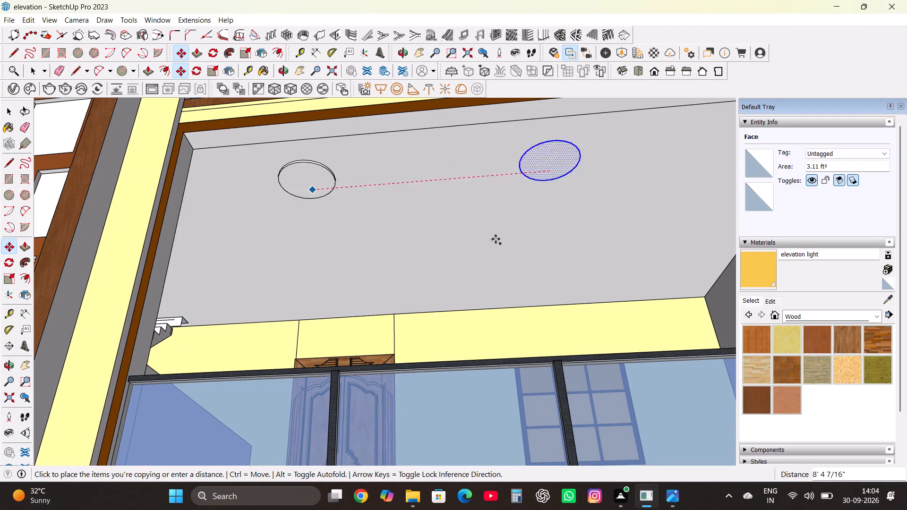
scroll(495, 239, "down", 5)
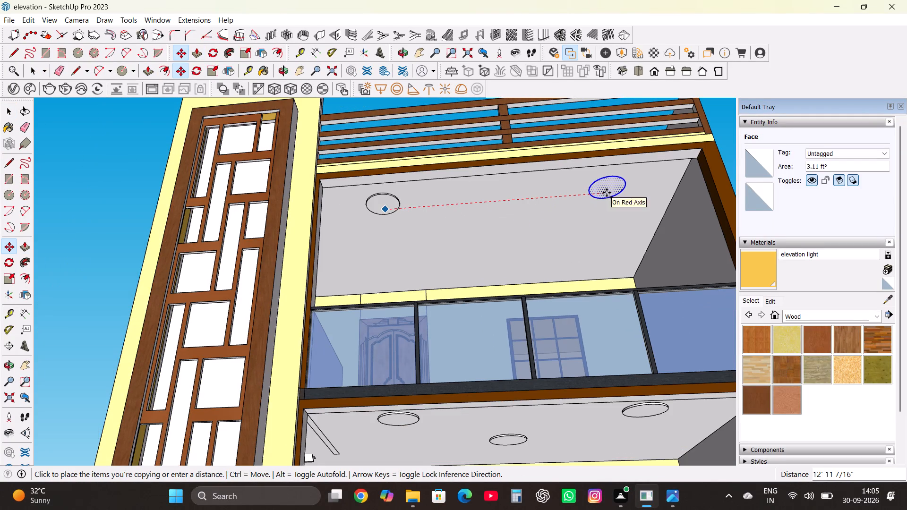
left_click(607, 193)
key("space")
Repeat the 1" extrusion on the copied circle at the far end of the balcony ceiling.
key("p")
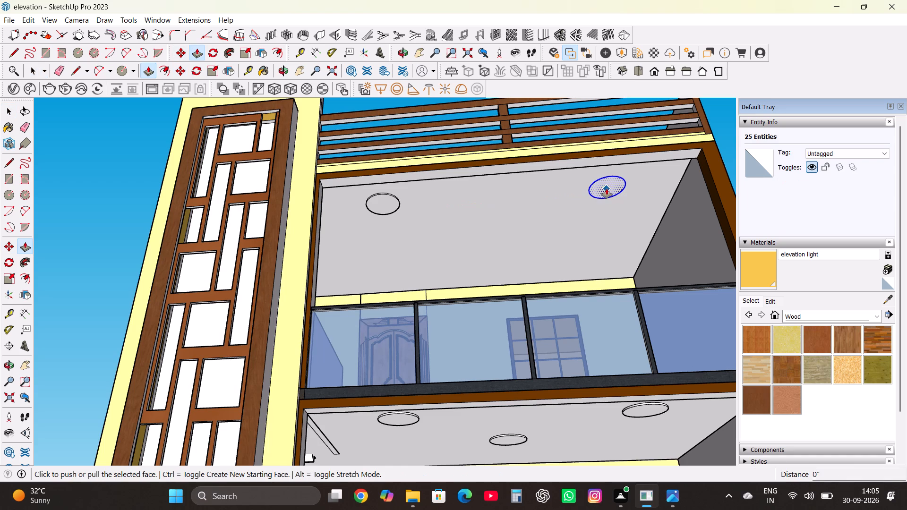
double_click(607, 188)
key("space")
scroll(377, 289, "down", 9)
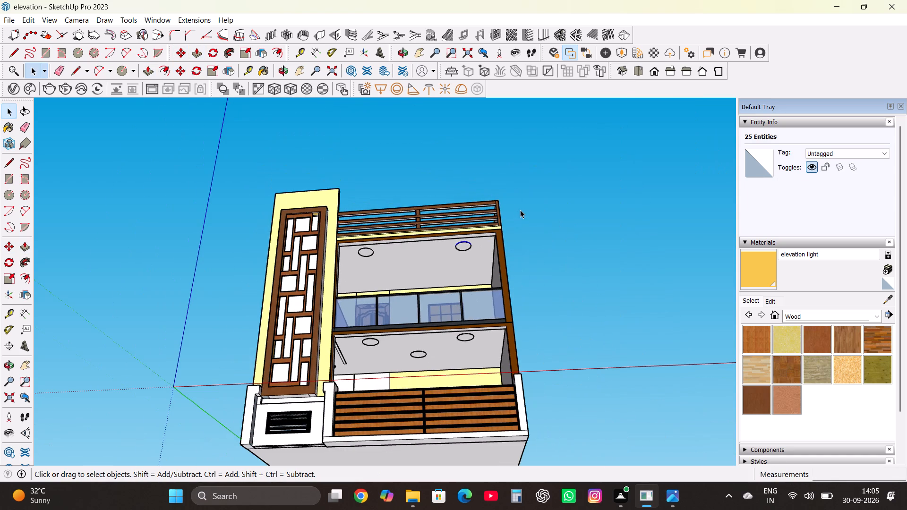
triple_click(520, 210)
Recolour the Emissive material light orange (R 0.968, G 0.804, B 0.449) and apply it to the balcony disc nearest the lattice tower.
scroll(425, 262, "down", 8)
middle_click_drag(418, 259, 400, 357)
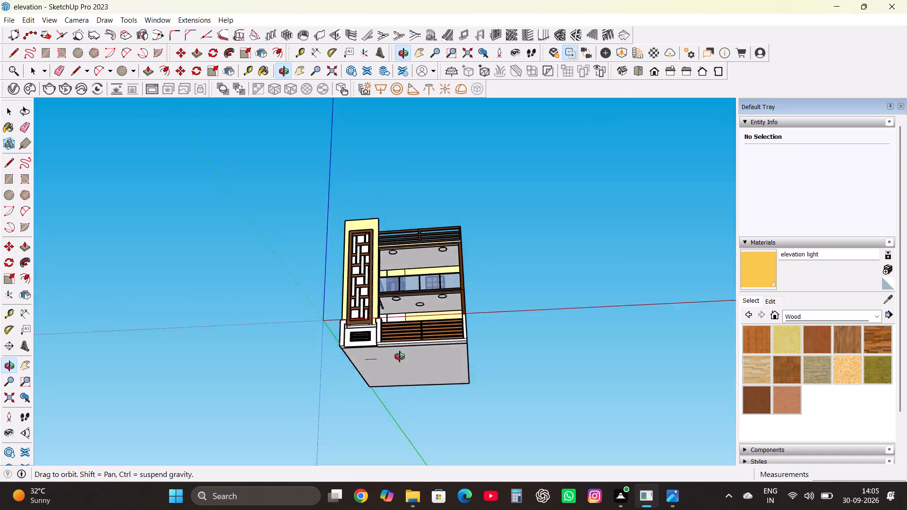
middle_click_drag(400, 357, 409, 466)
scroll(415, 325, "up", 9)
middle_click_drag(416, 364, 458, 317)
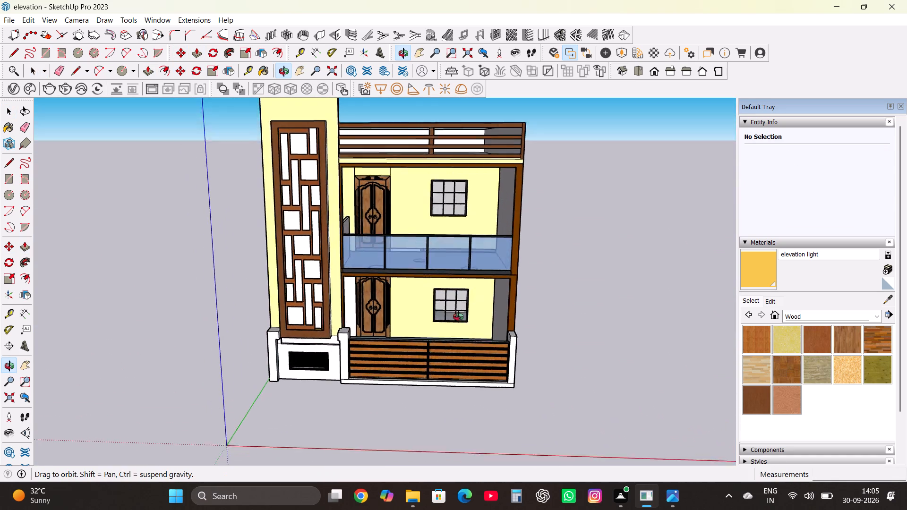
middle_click_drag(458, 317, 450, 273)
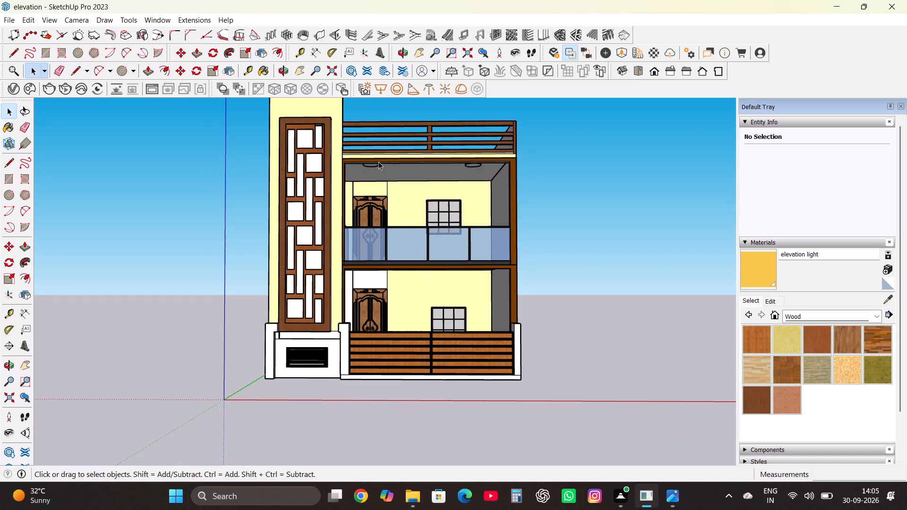
scroll(378, 161, "up", 20)
middle_click_drag(369, 194, 365, 147)
left_click(363, 137)
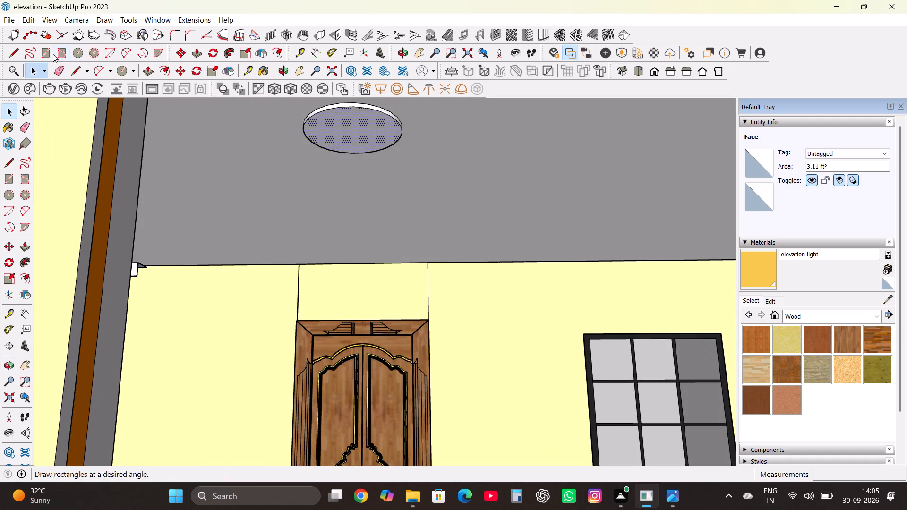
left_click(11, 86)
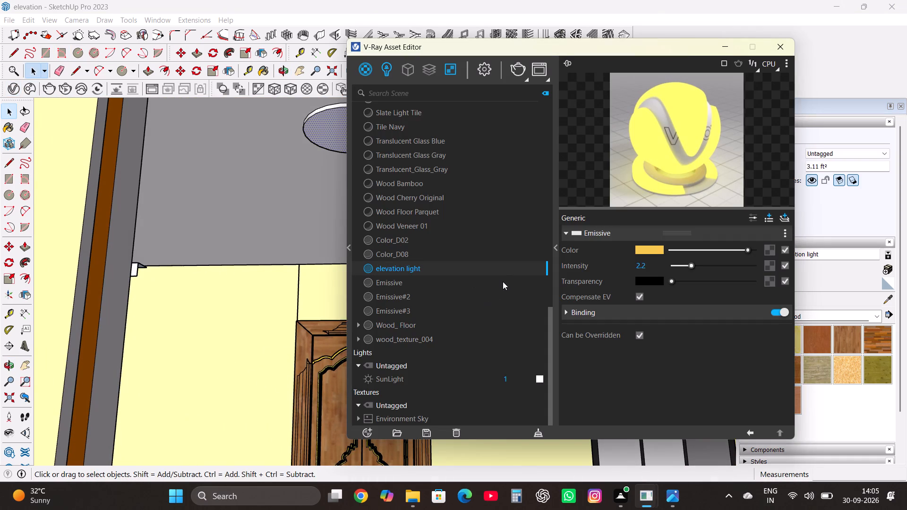
left_click(495, 286)
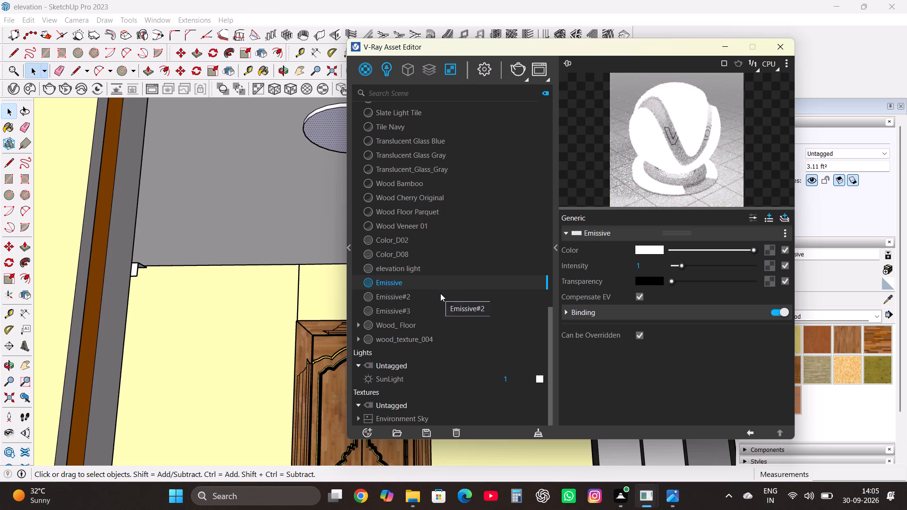
left_click(660, 253)
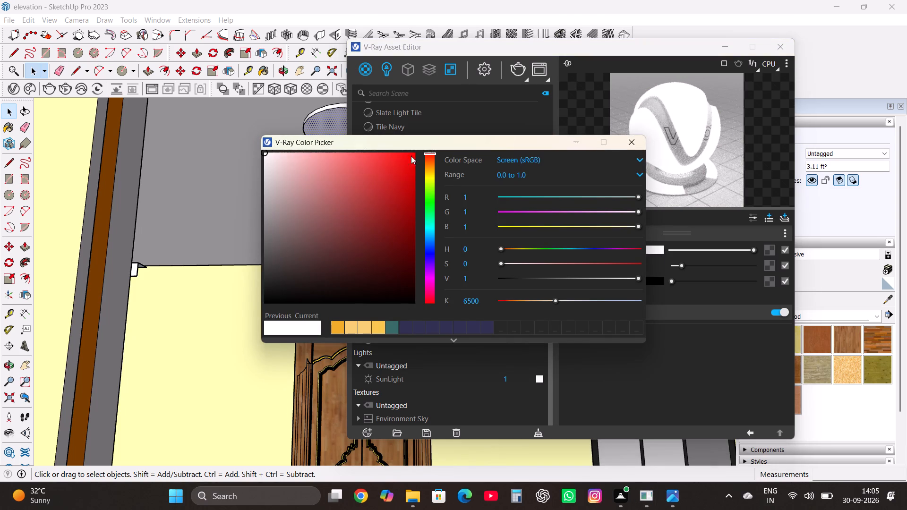
left_click(376, 326)
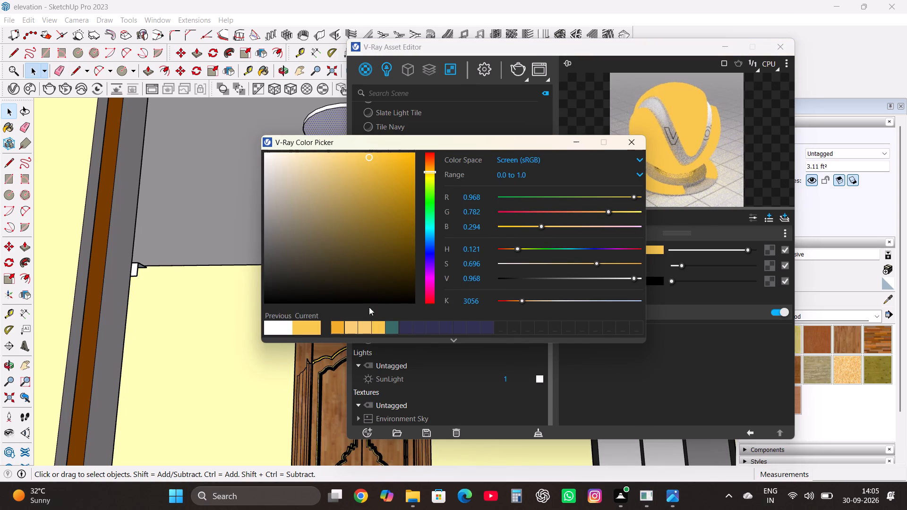
left_click(355, 324)
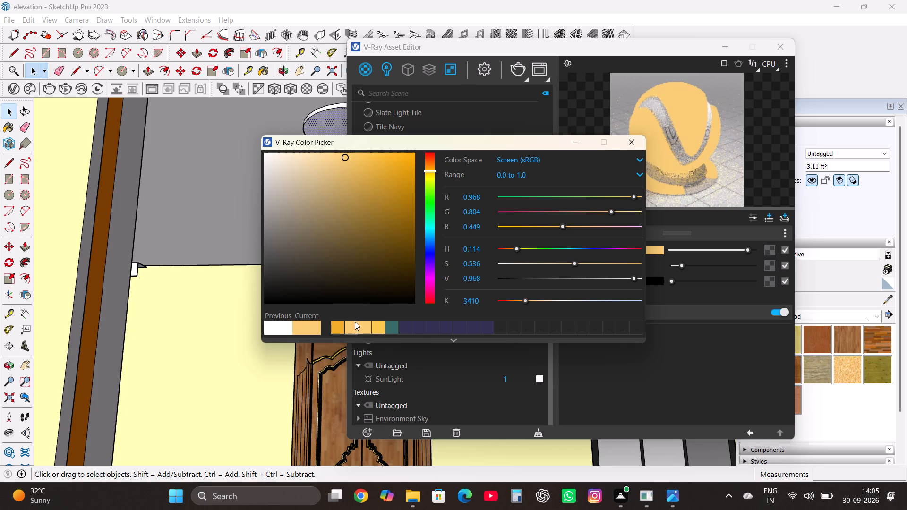
left_click(637, 144)
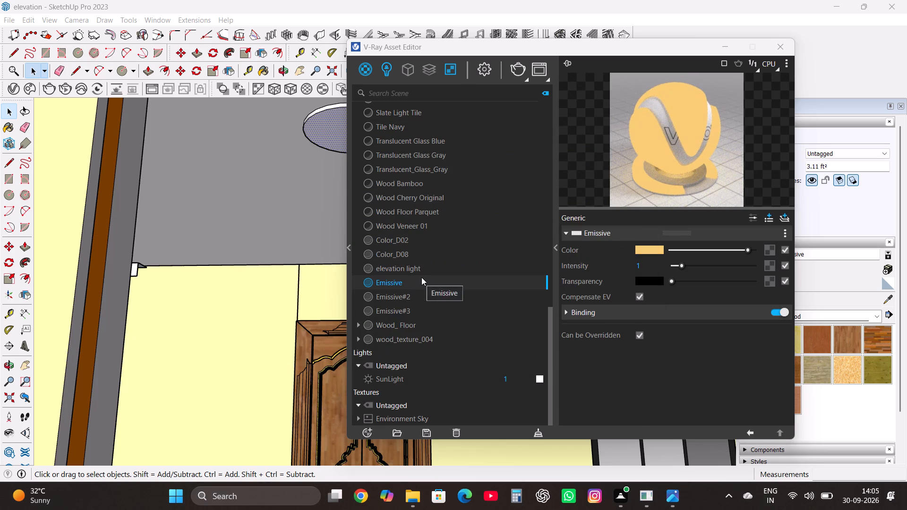
right_click(421, 277)
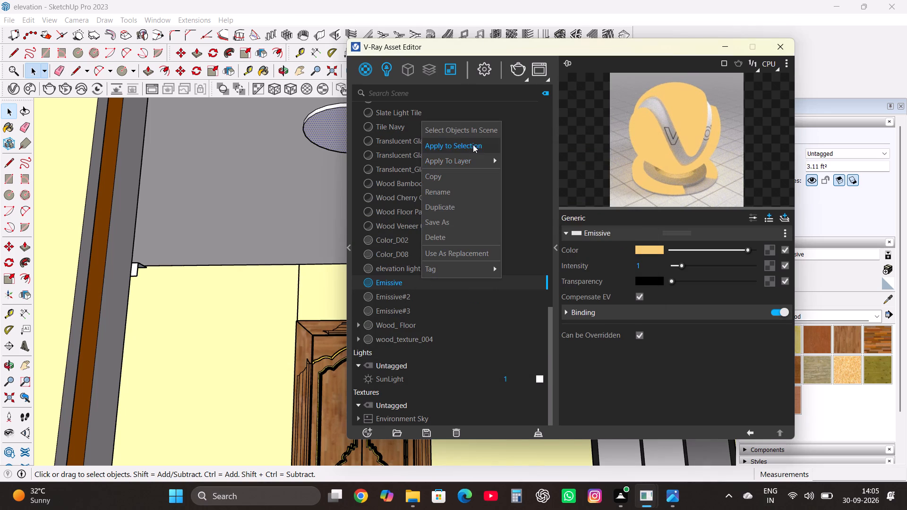
left_click(473, 144)
Set the Emissive material's intensity to 2.3.
left_click_drag(683, 268, 685, 267)
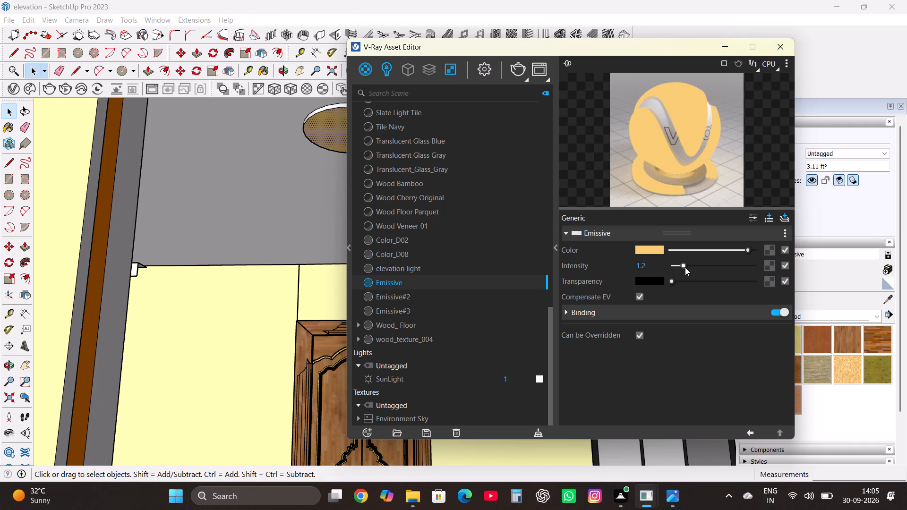
left_click_drag(685, 267, 692, 266)
left_click(782, 51)
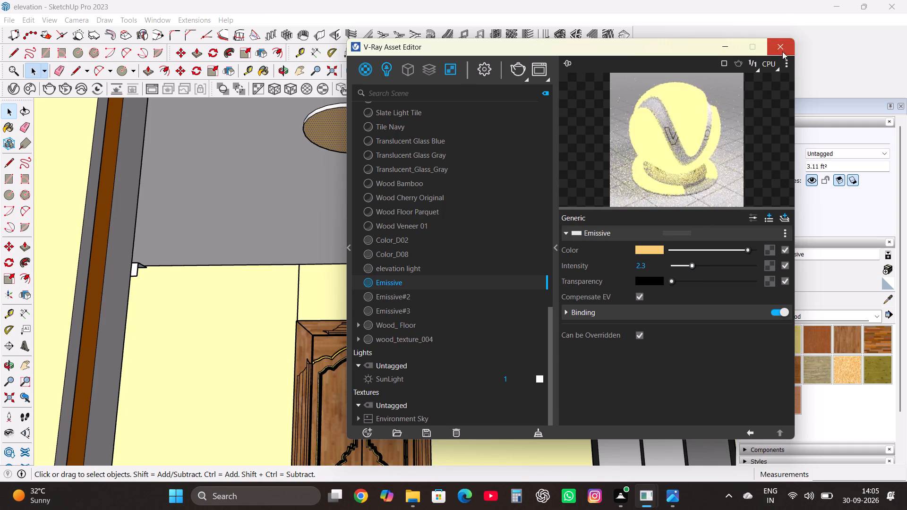
Apply the Emissive material to the bottom face of the porch ceiling disc nearest the lattice tower.
scroll(413, 183, "down", 13)
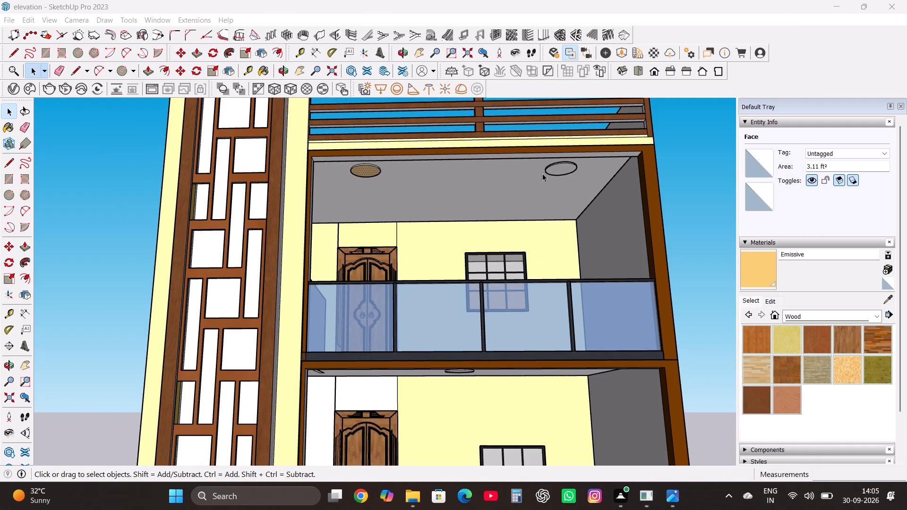
left_click(565, 172)
scroll(486, 145, "down", 7)
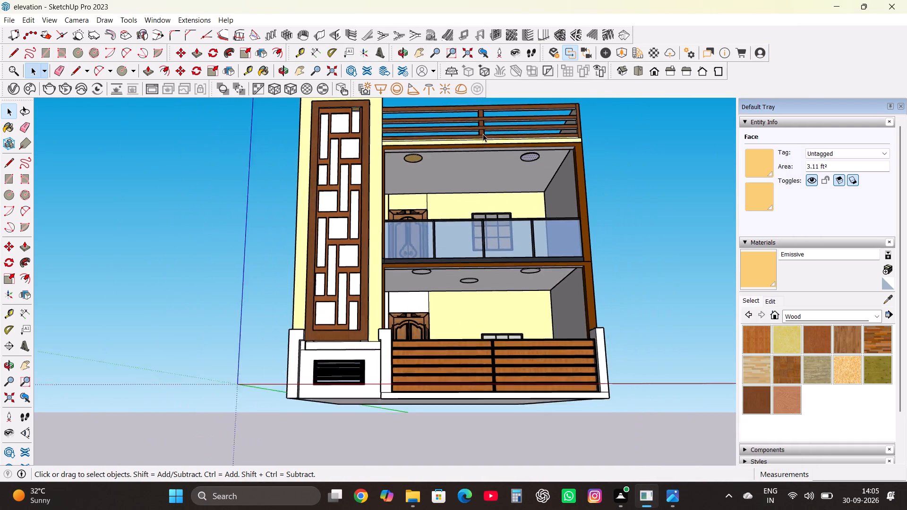
scroll(487, 255, "up", 3)
scroll(530, 255, "up", 3)
left_click(549, 262)
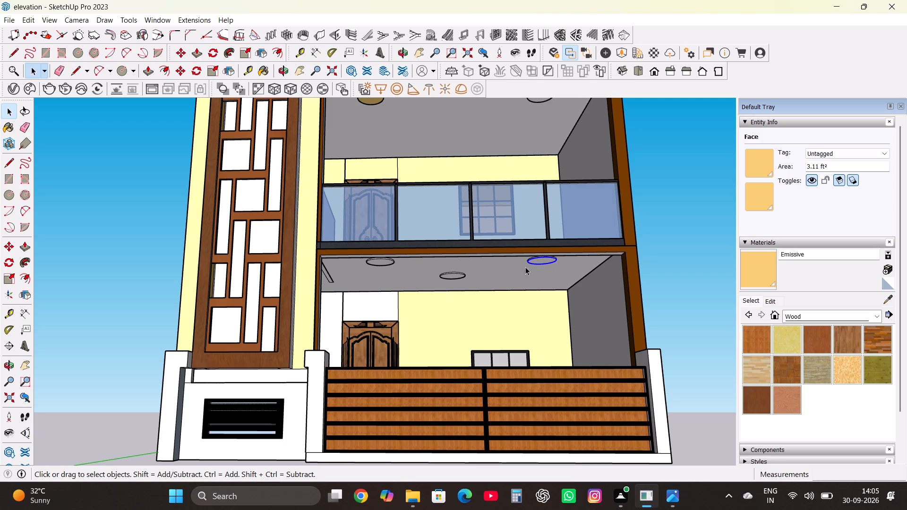
left_click(376, 262)
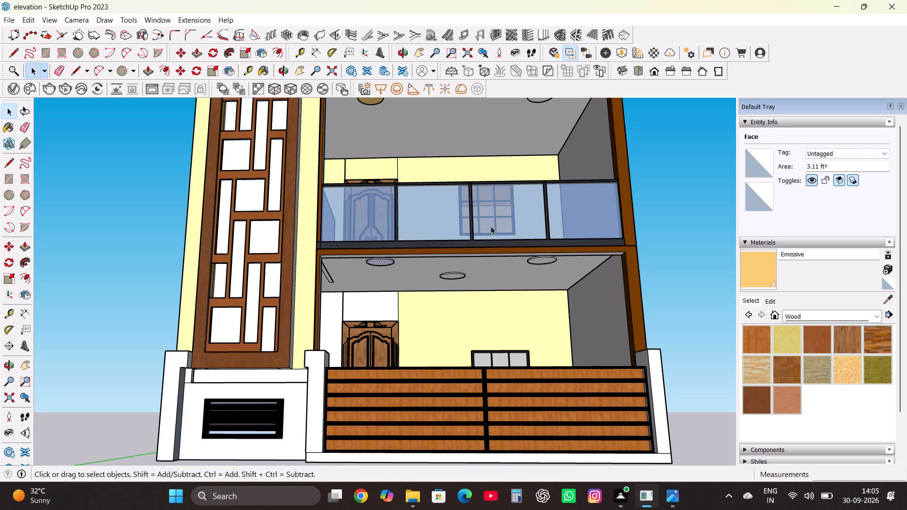
left_click(15, 88)
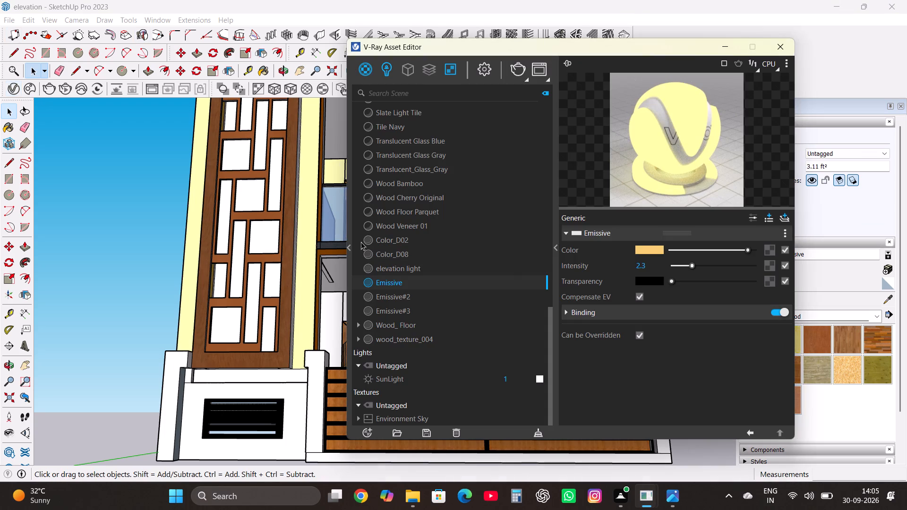
right_click(411, 279)
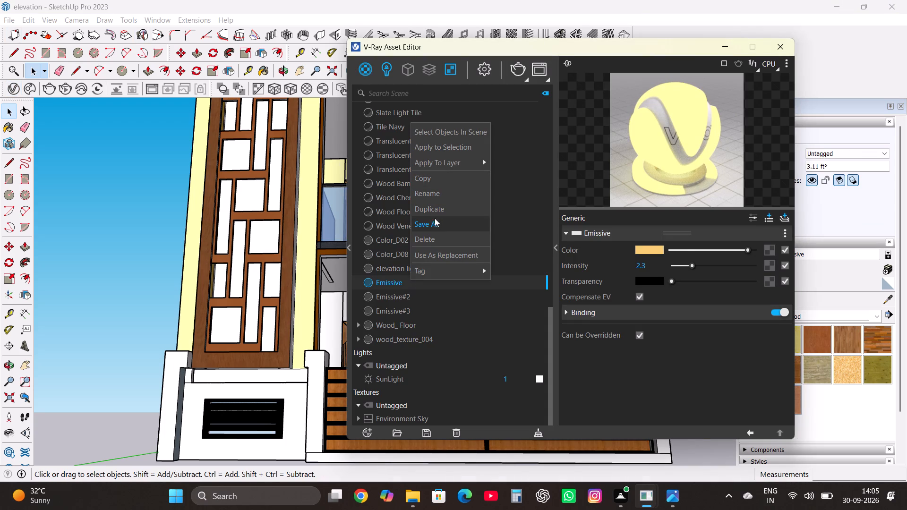
left_click(435, 151)
scroll(363, 249, "down", 2)
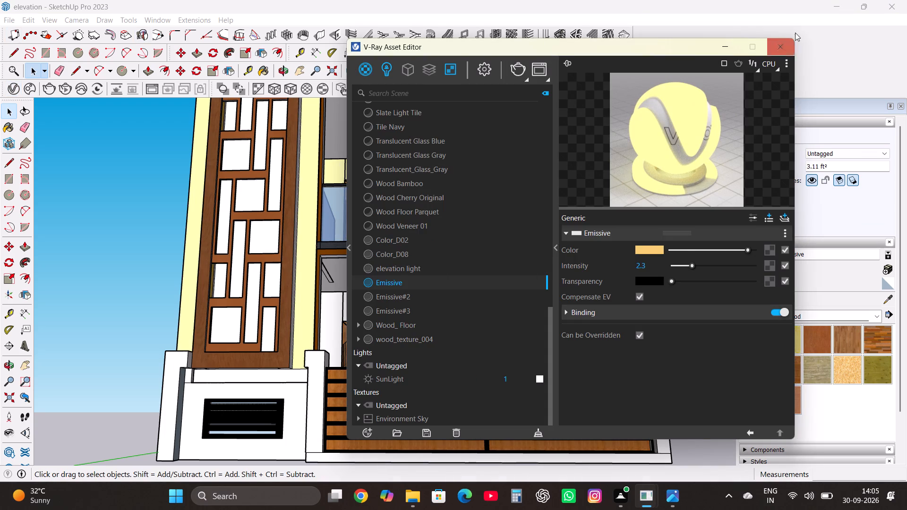
left_click(787, 43)
Render the full front view of the house with V-Ray and examine the porch and balcony lighting.
scroll(287, 271, "down", 10)
middle_click_drag(321, 257, 321, 305)
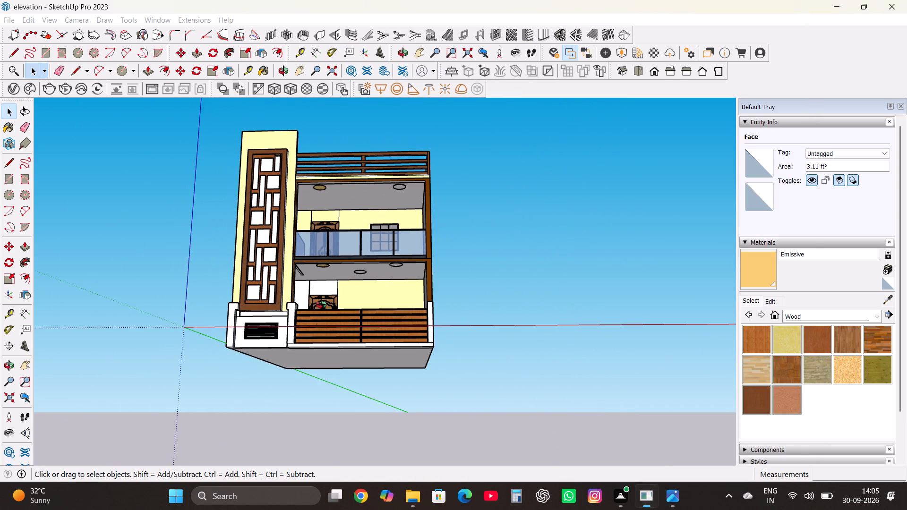
middle_click_drag(321, 305, 322, 341)
left_click(601, 228)
scroll(244, 256, "up", 2)
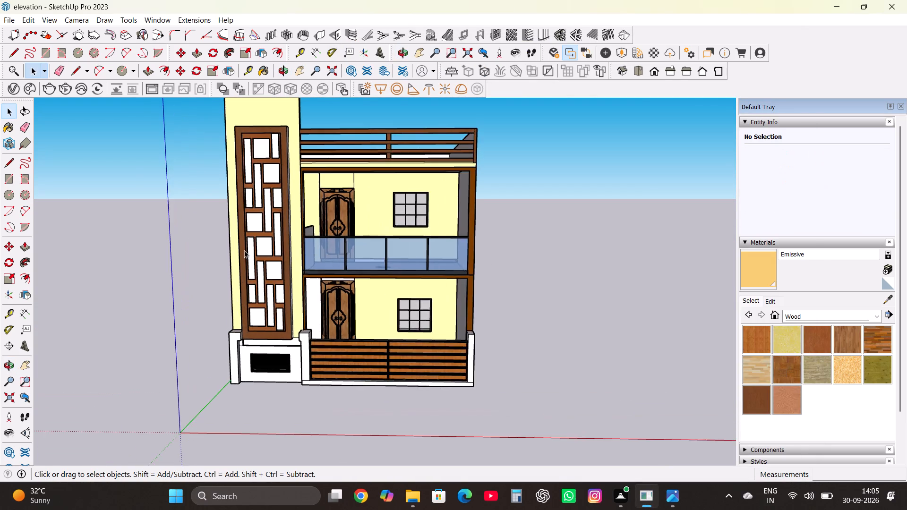
scroll(249, 253, "up", 2)
scroll(524, 279, "down", 4)
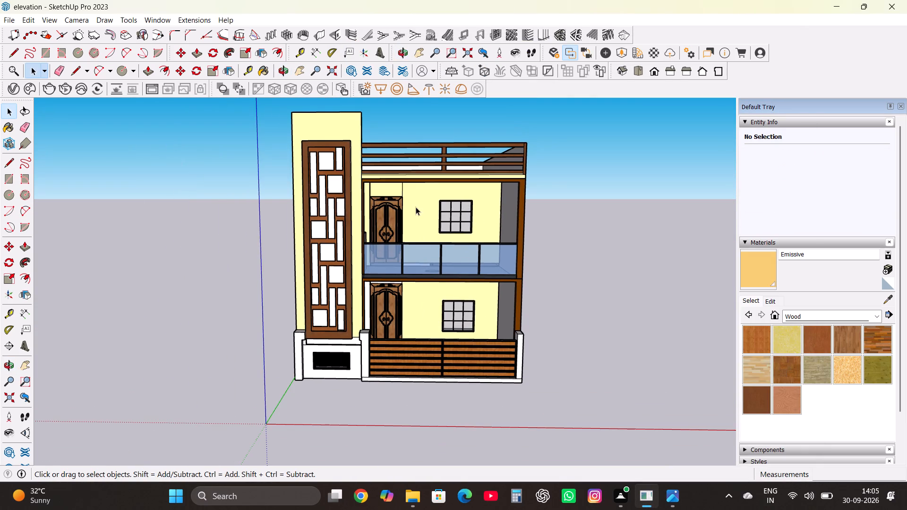
left_click(50, 92)
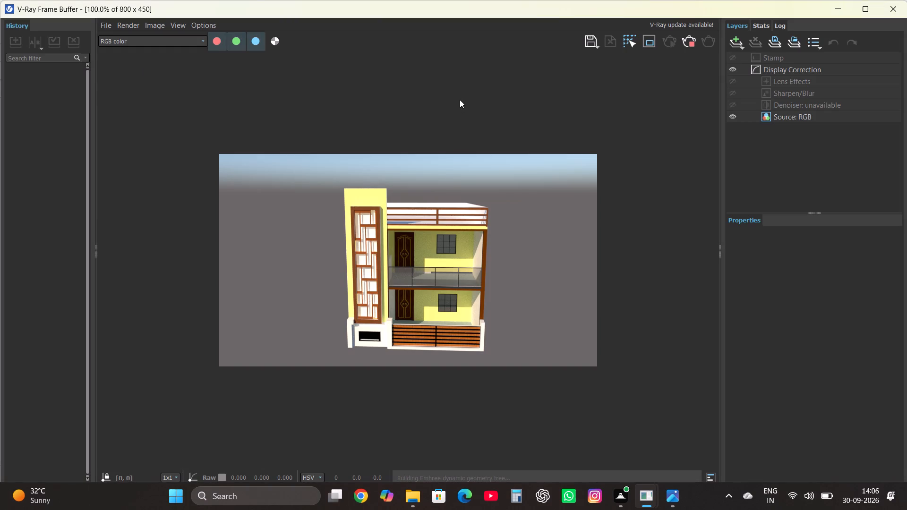
scroll(446, 200, "up", 3)
scroll(428, 239, "down", 2)
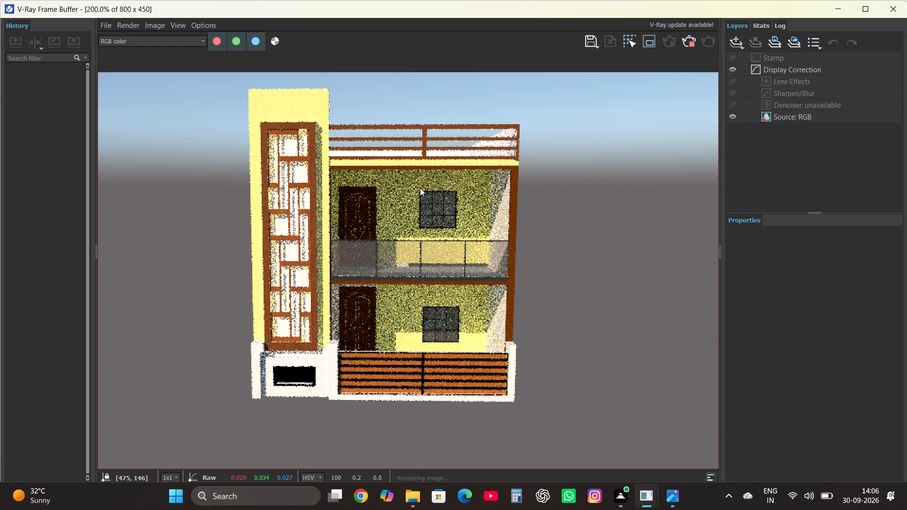
scroll(420, 188, "up", 1)
scroll(412, 204, "down", 1)
scroll(412, 204, "up", 1)
Close the current render and set the SunLight intensity to 0.5.
left_click(680, 42)
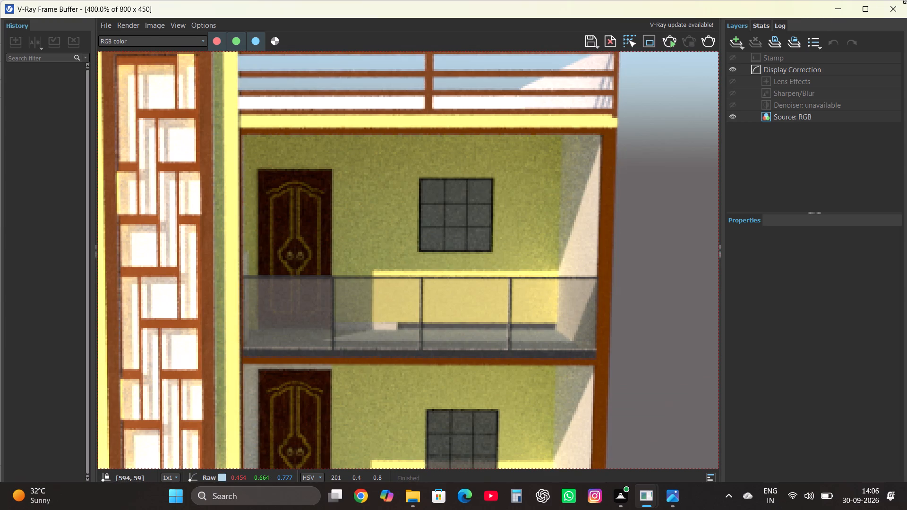
left_click(905, 1)
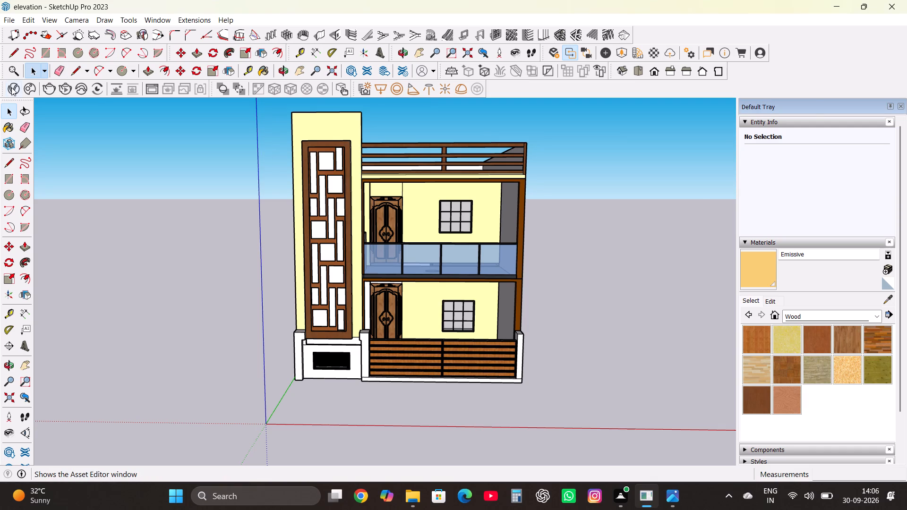
left_click(11, 87)
left_click(381, 72)
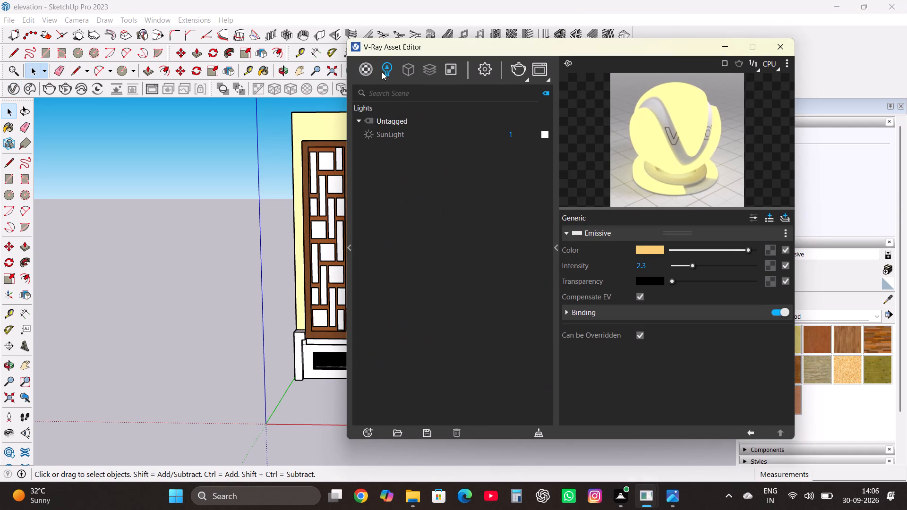
left_click(514, 134)
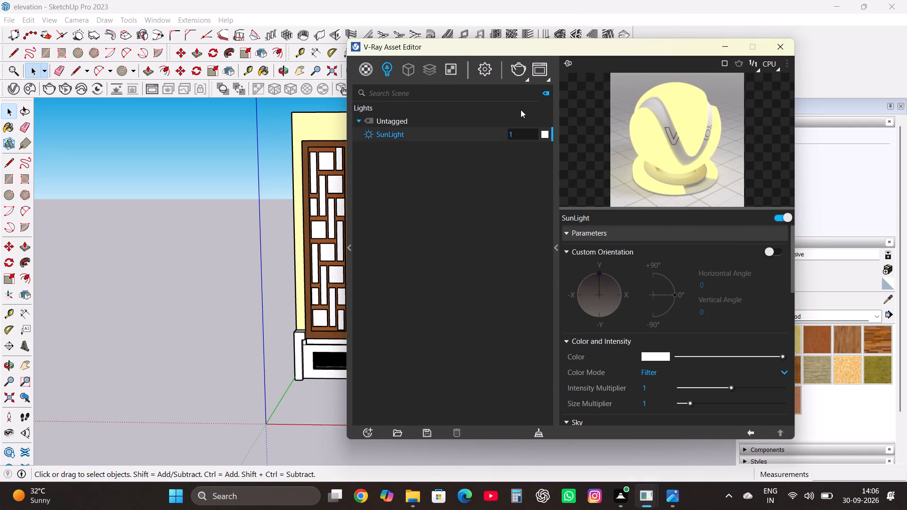
key("BackSpace")
type("0.5")
key("Return")
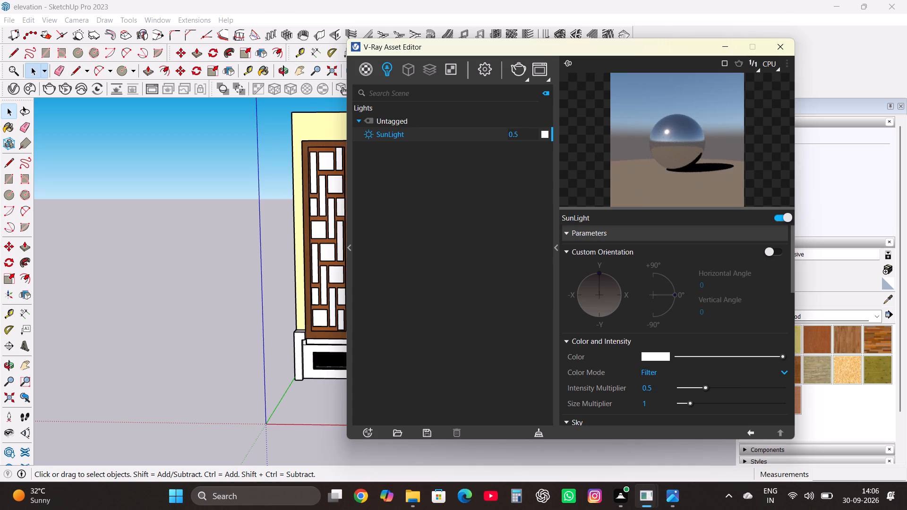
Render the front view with V-Ray and examine the house under the reduced sunlight.
left_click(522, 69)
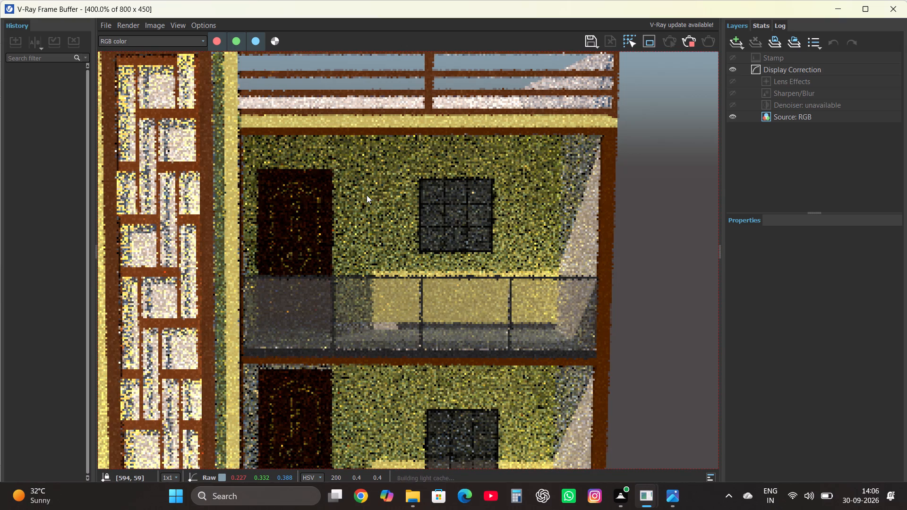
scroll(361, 201, "down", 4)
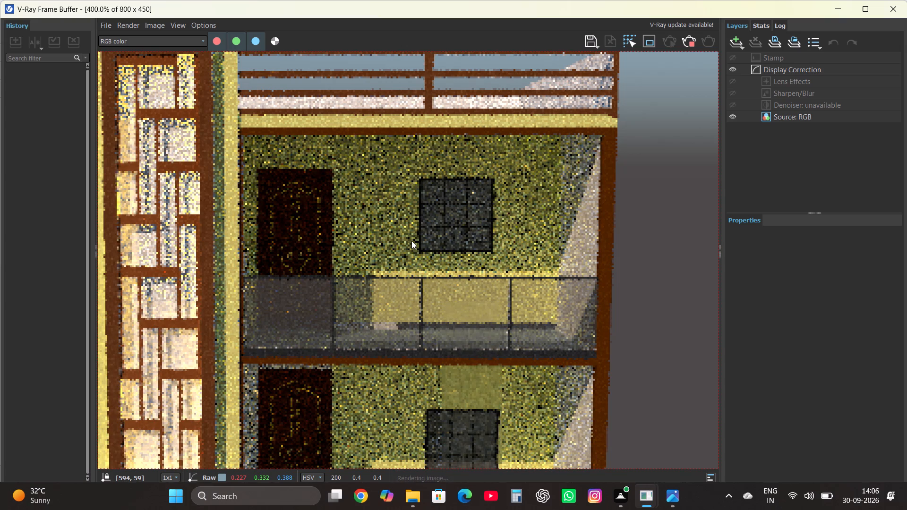
scroll(413, 244, "up", 4)
scroll(343, 270, "down", 2)
scroll(389, 250, "up", 2)
scroll(347, 270, "down", 1)
scroll(407, 236, "up", 1)
scroll(385, 250, "down", 1)
left_click_drag(688, 43, 686, 47)
left_click(900, 13)
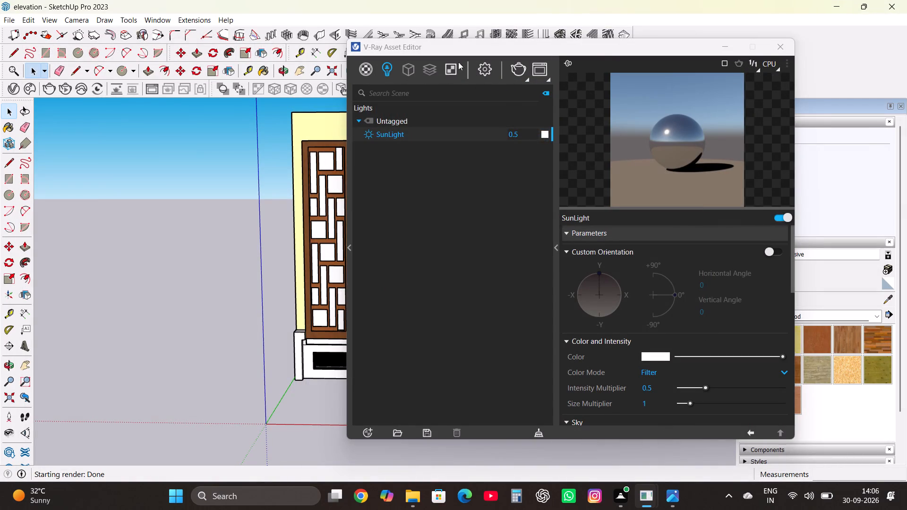
Set the Emissive material's intensity to 3.3.
left_click(487, 73)
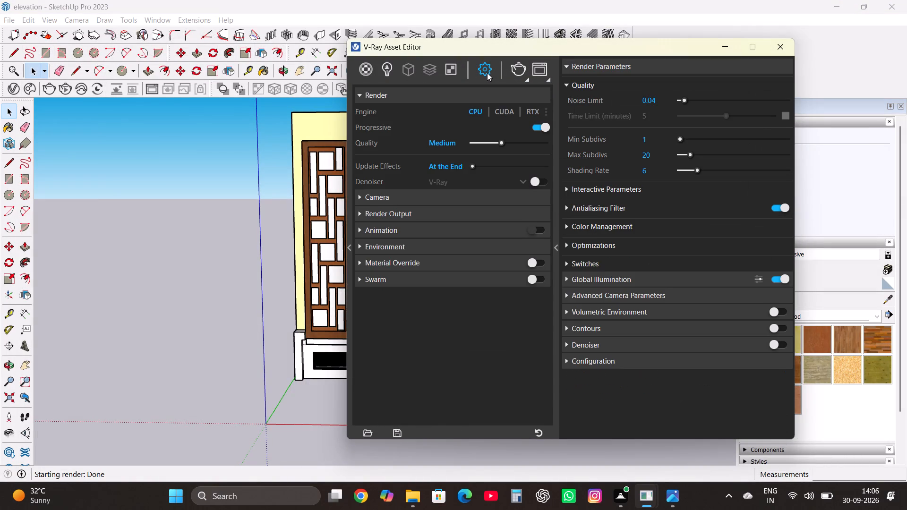
left_click(364, 74)
scroll(416, 203, "down", 4)
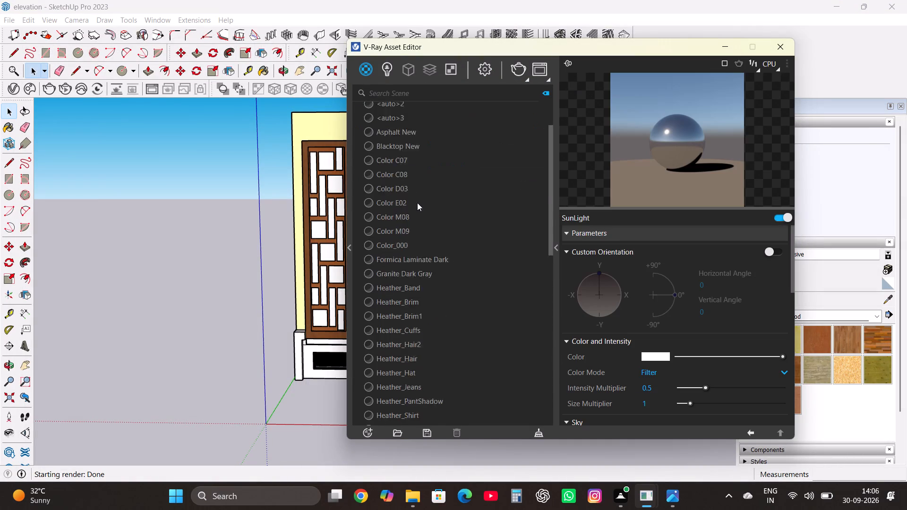
scroll(424, 191, "down", 10)
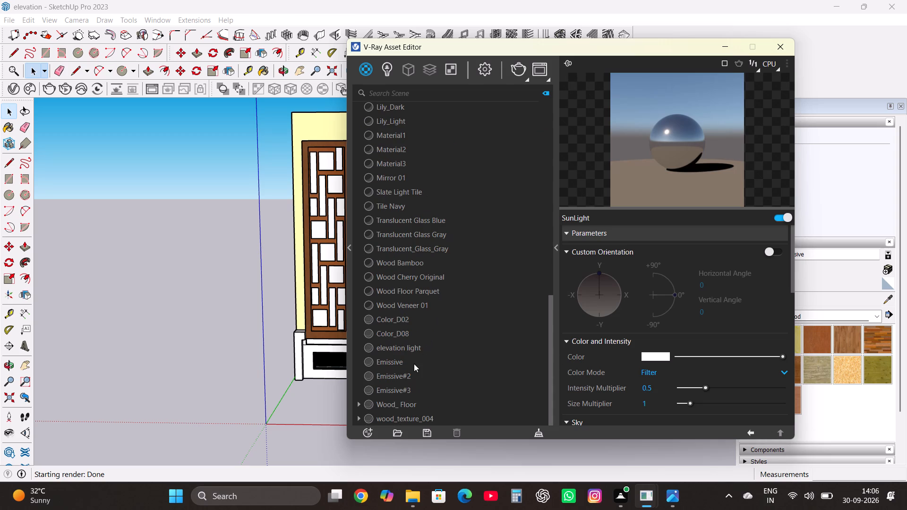
left_click(414, 364)
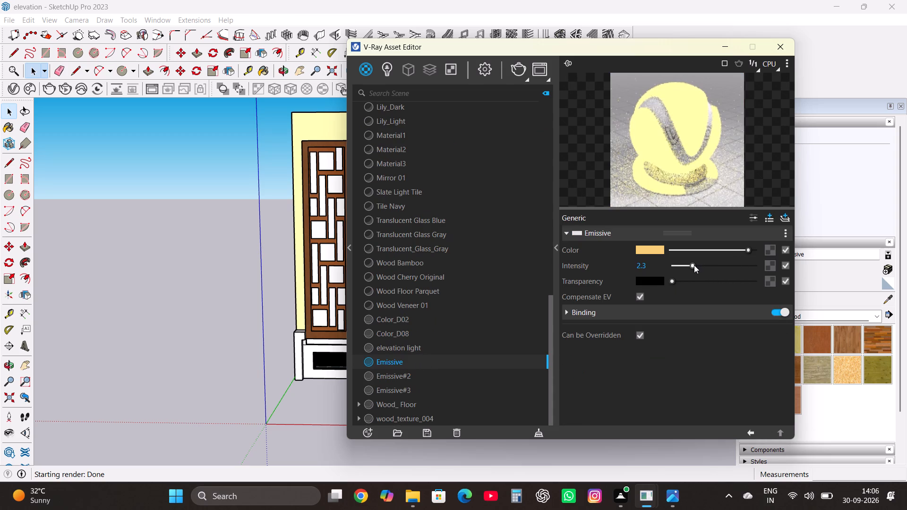
left_click_drag(693, 265, 701, 263)
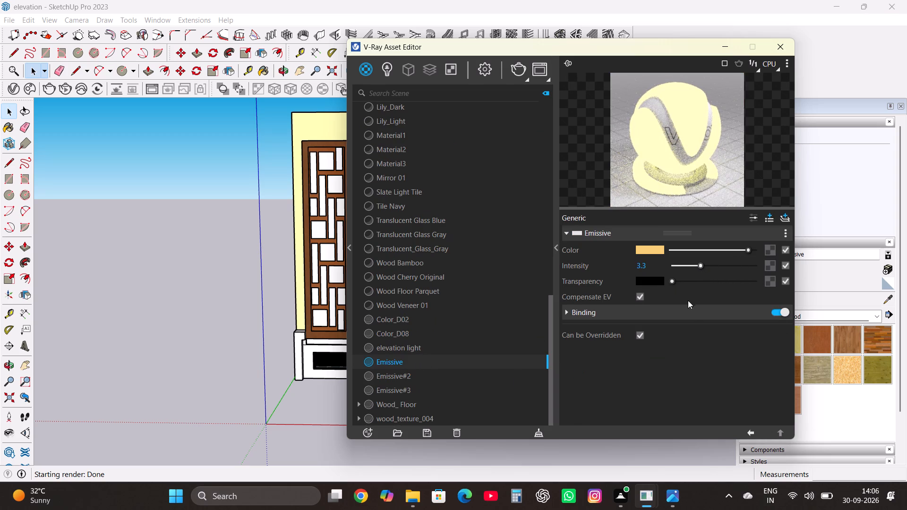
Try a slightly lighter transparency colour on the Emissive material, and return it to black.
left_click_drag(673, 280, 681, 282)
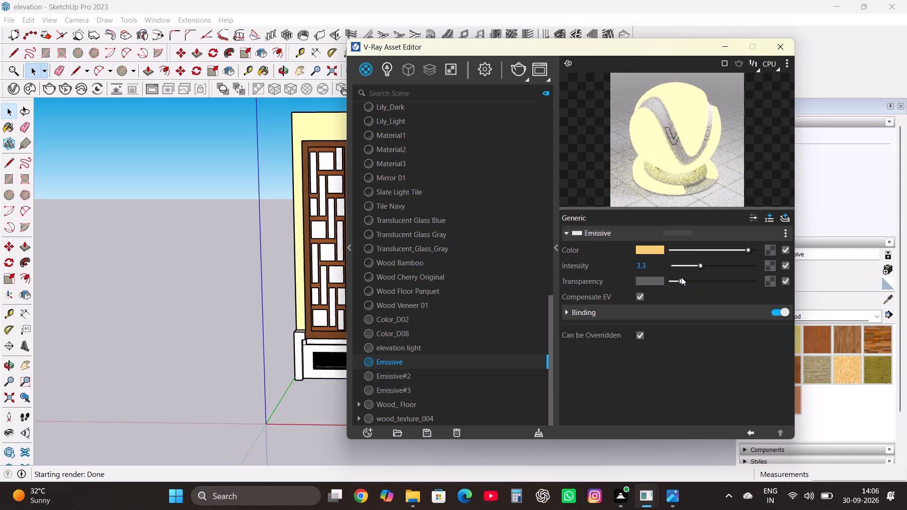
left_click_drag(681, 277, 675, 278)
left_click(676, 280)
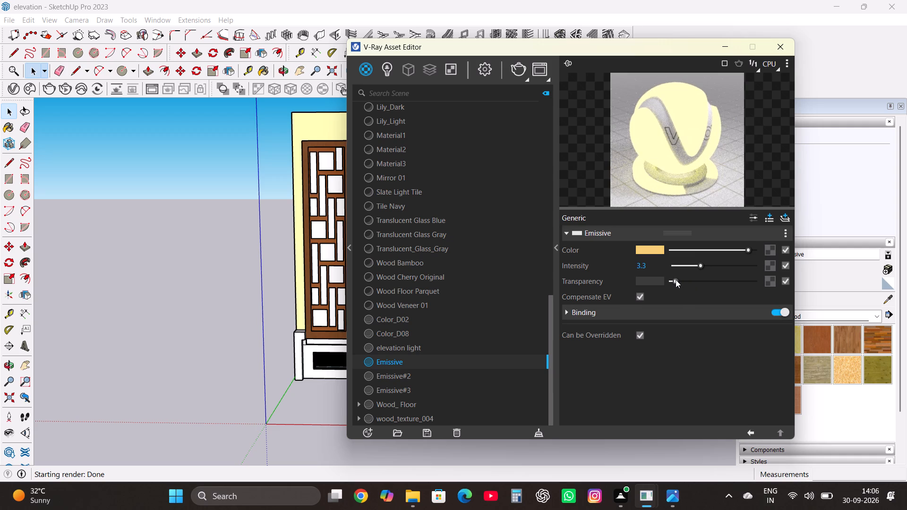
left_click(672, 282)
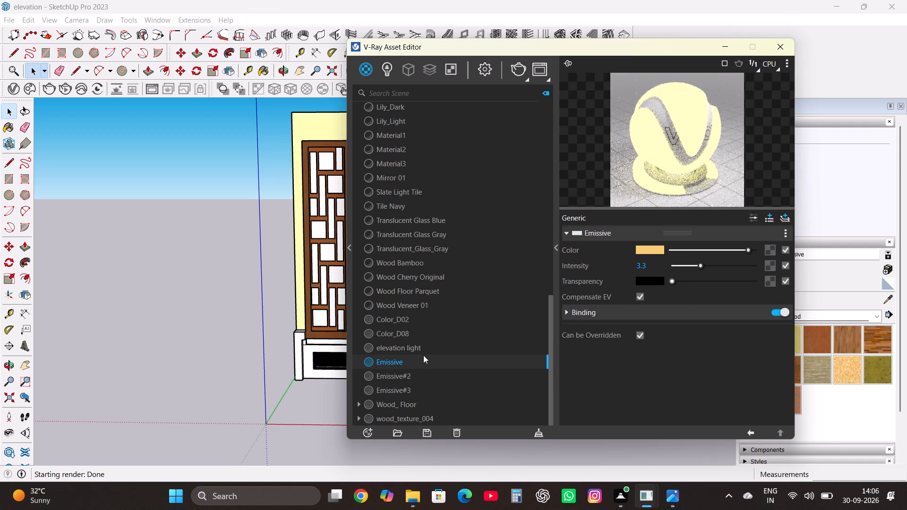
Set the elevation light material's intensity to 3.5.
left_click(425, 374)
left_click(433, 344)
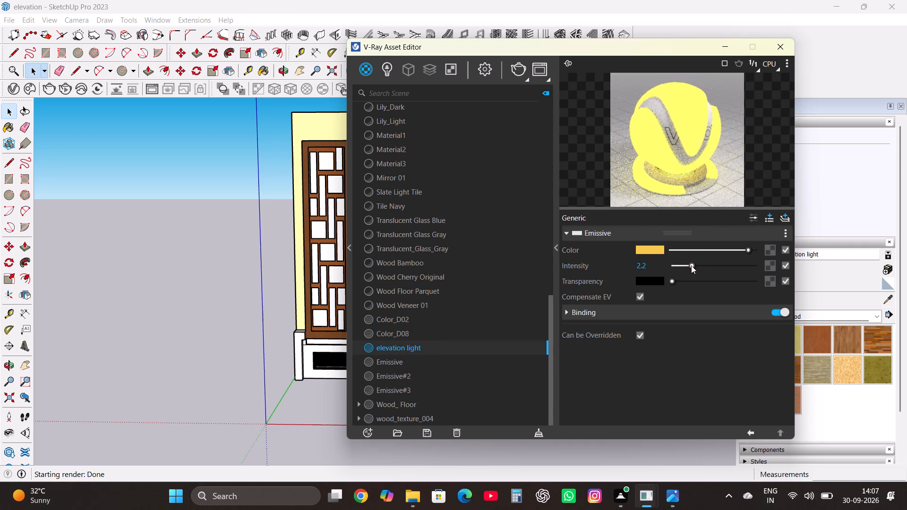
left_click_drag(691, 265, 702, 265)
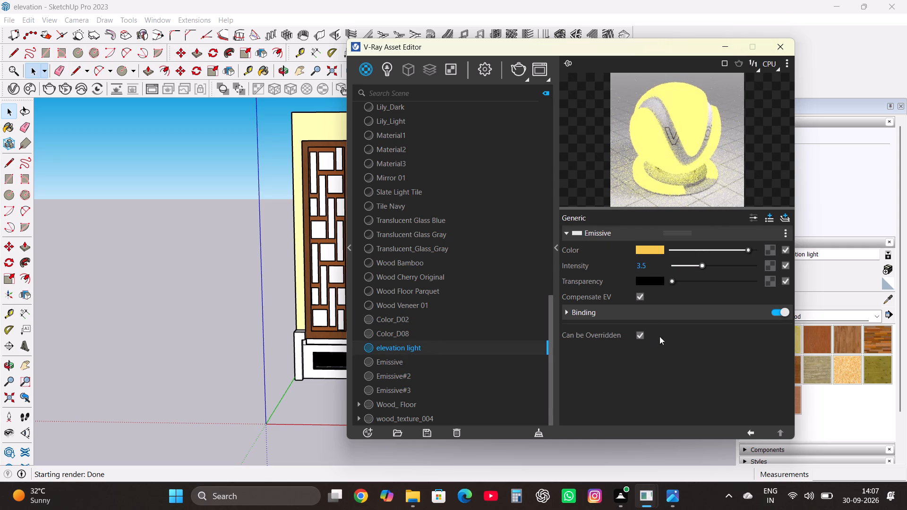
left_click(777, 38)
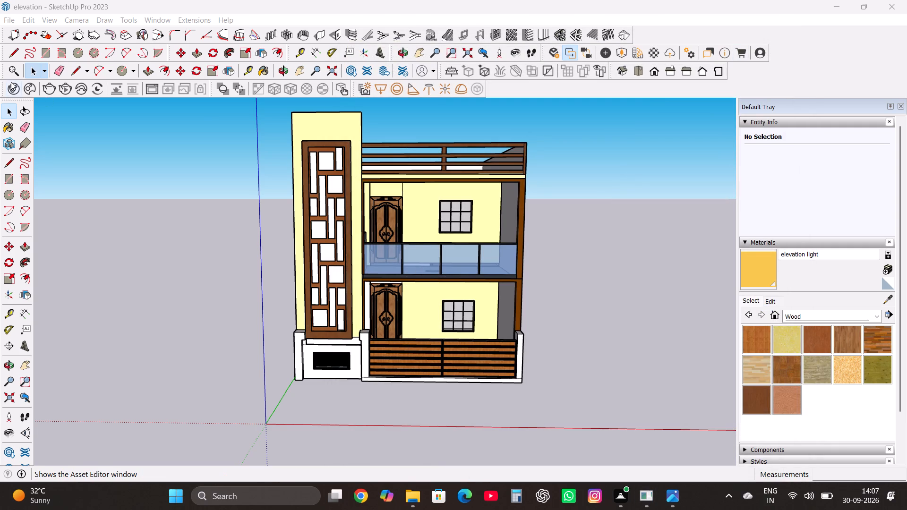
Render the full front view of the house with V-Ray.
left_click(47, 89)
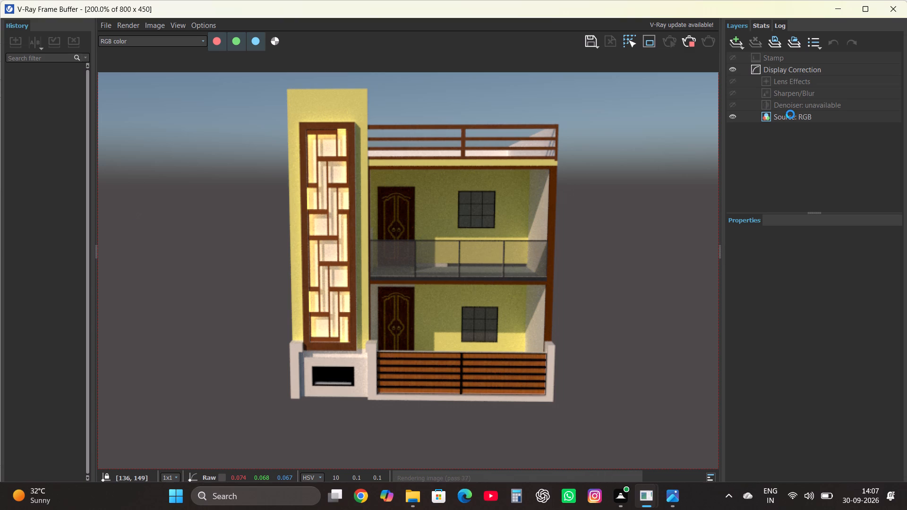
Adjust the rendered image's Display Correction exposure to about 0.185.
left_click(781, 68)
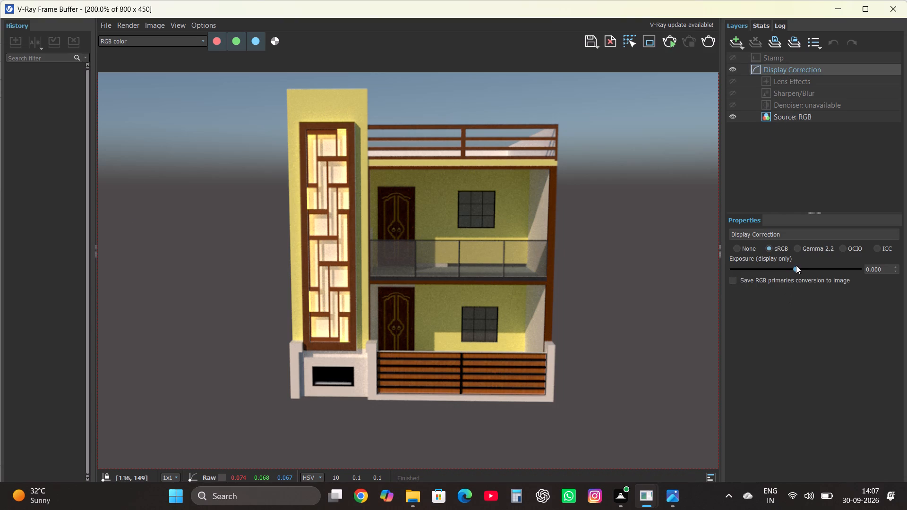
left_click_drag(794, 269, 831, 269)
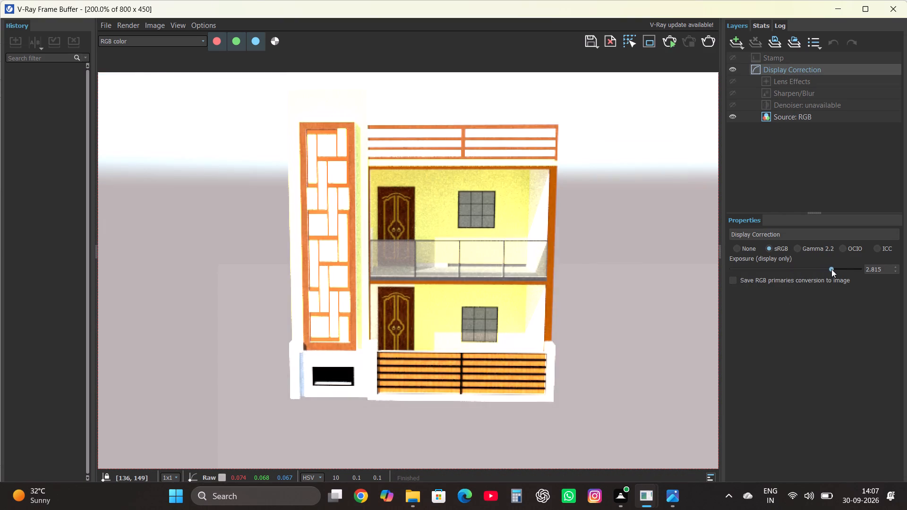
left_click_drag(831, 269, 774, 284)
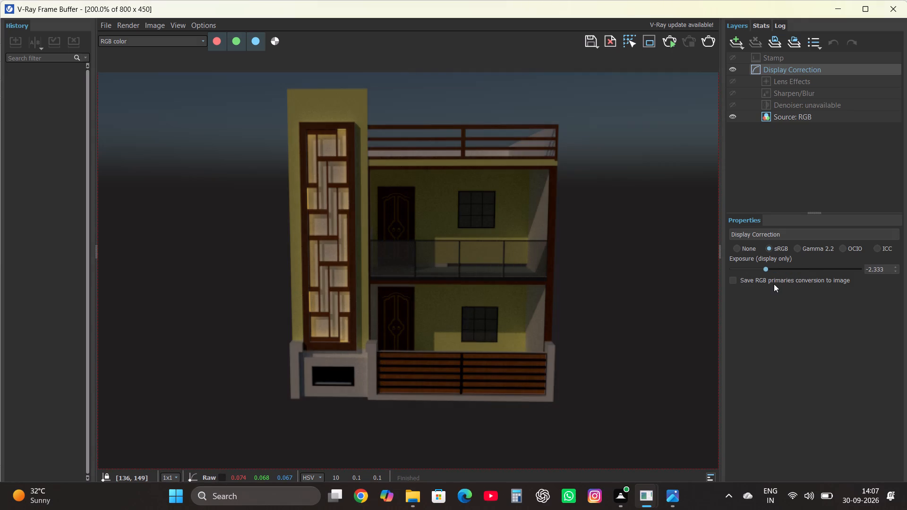
left_click_drag(774, 284, 798, 282)
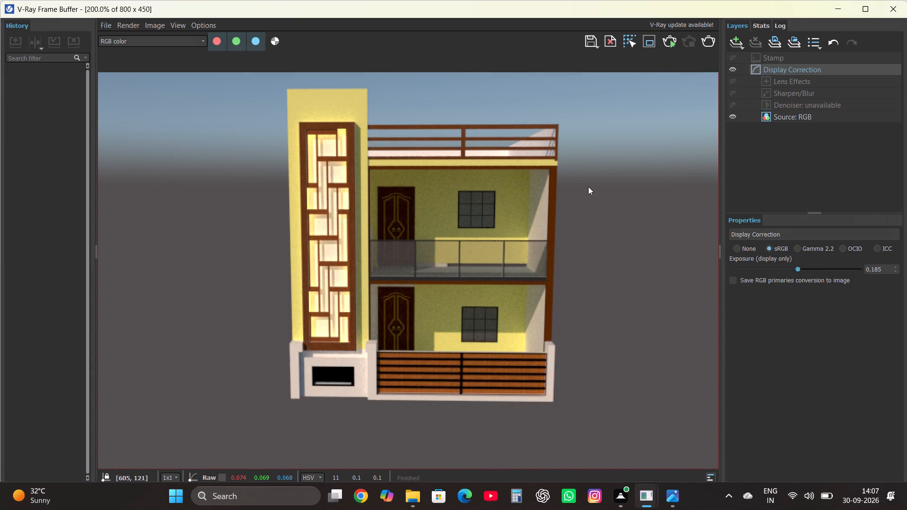
scroll(588, 187, "up", 1)
scroll(540, 246, "down", 1)
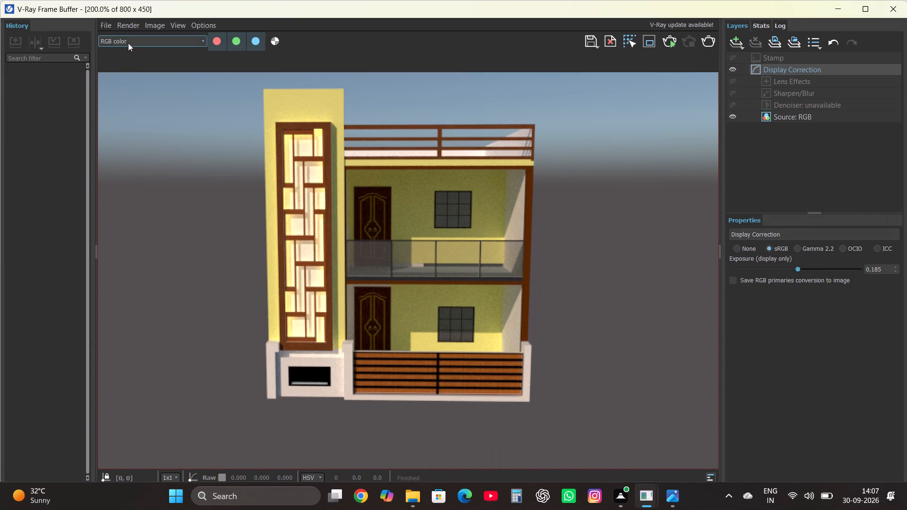
Save the rendered image's current channel as a PNG named elevation in Downloads, and close the frame buffer.
left_click(109, 26)
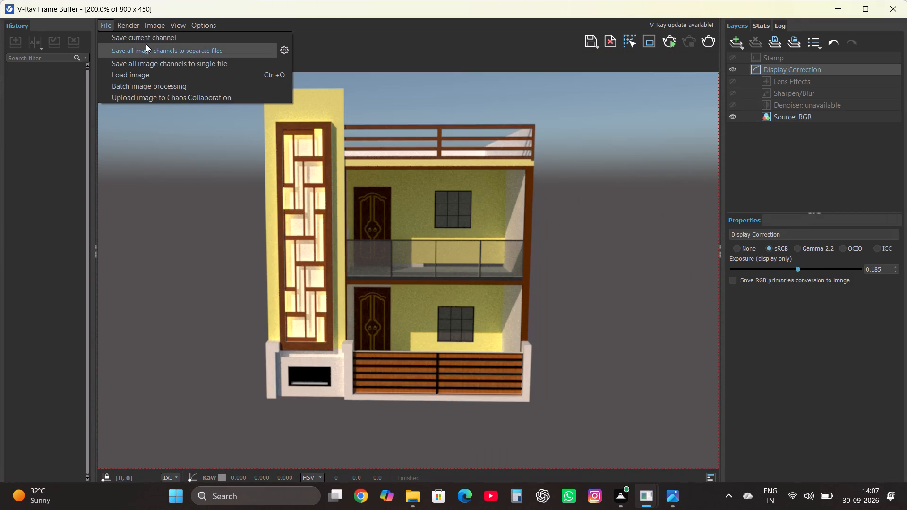
left_click(148, 42)
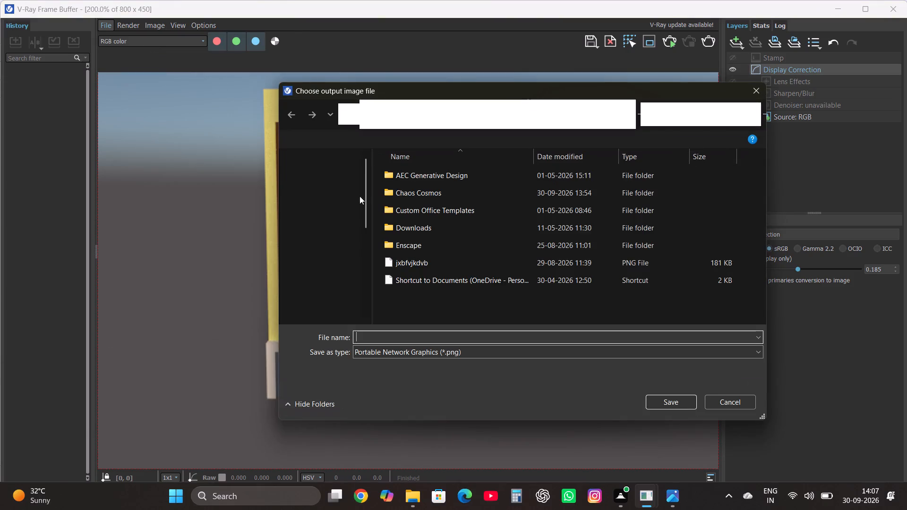
left_click(321, 215)
left_click(368, 358)
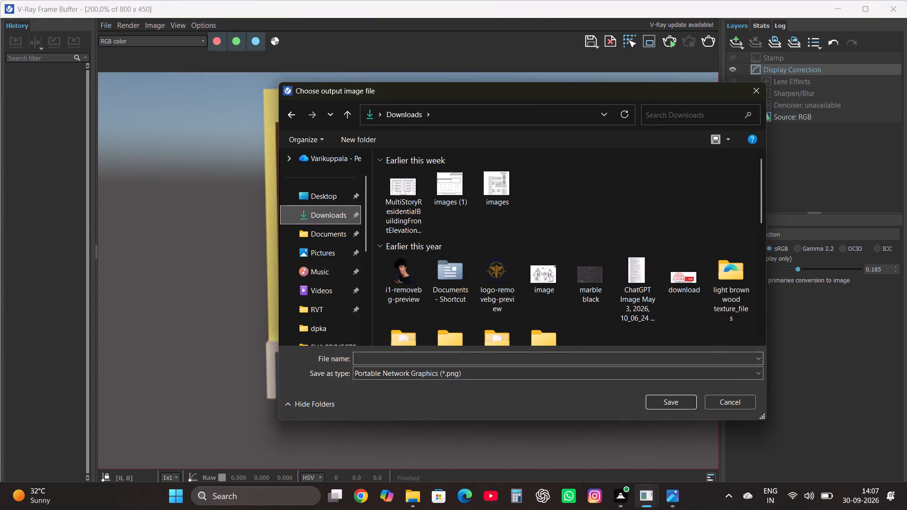
type("elevation")
key("Return")
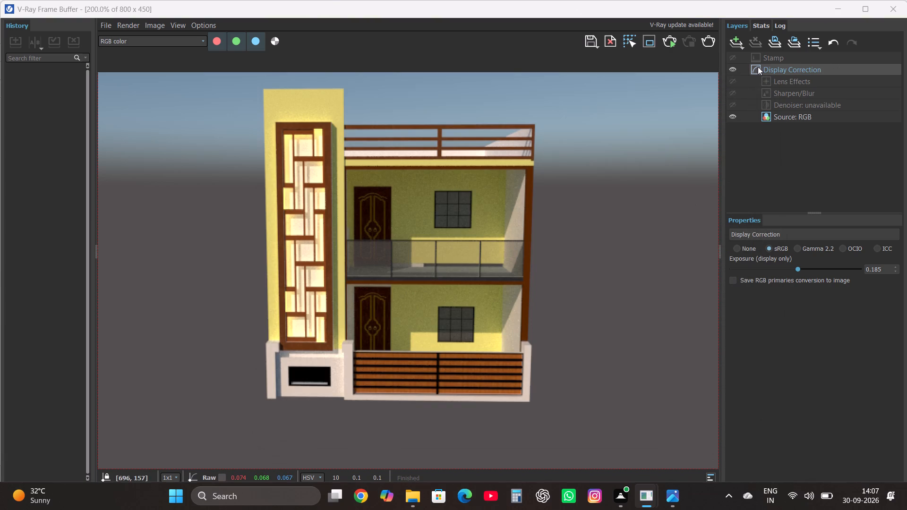
scroll(628, 277, "down", 2)
scroll(629, 273, "up", 2)
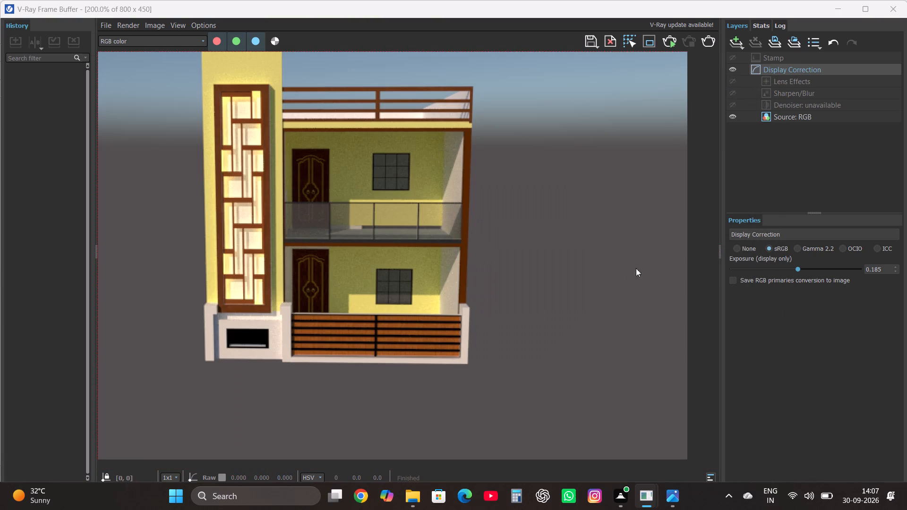
left_click(885, 0)
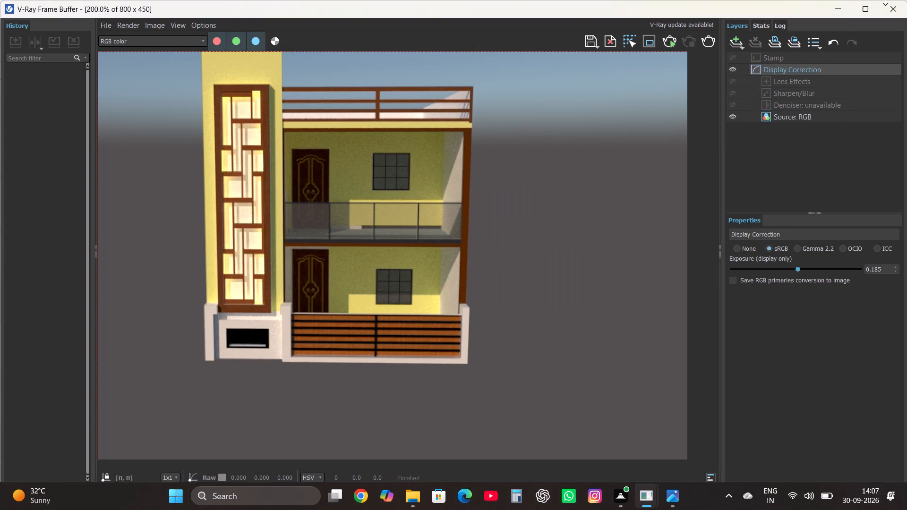
left_click(891, 5)
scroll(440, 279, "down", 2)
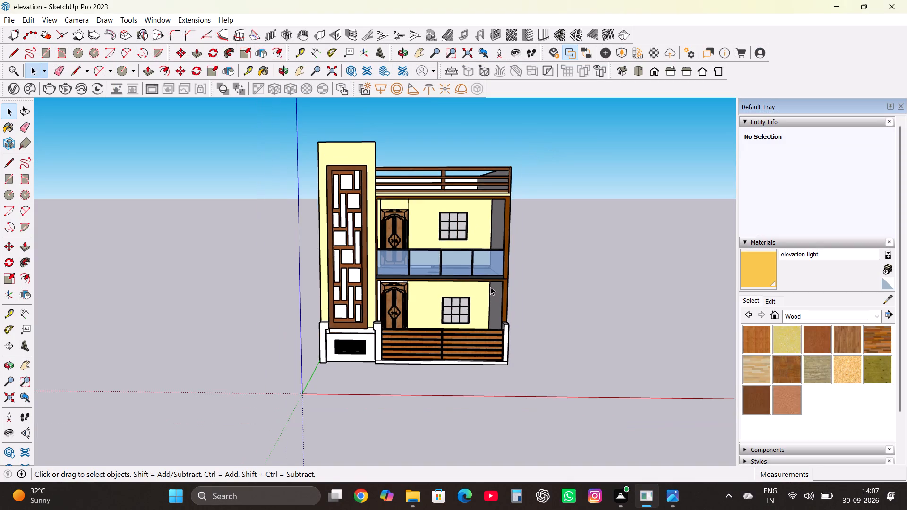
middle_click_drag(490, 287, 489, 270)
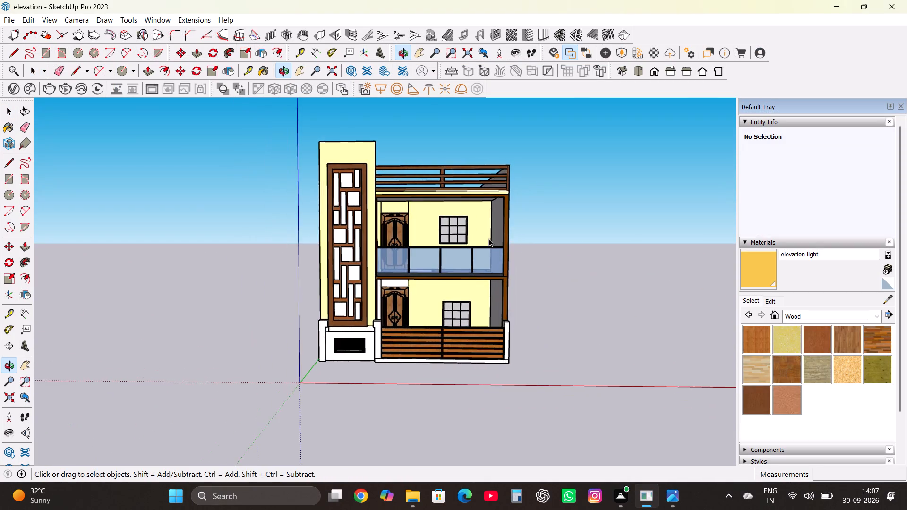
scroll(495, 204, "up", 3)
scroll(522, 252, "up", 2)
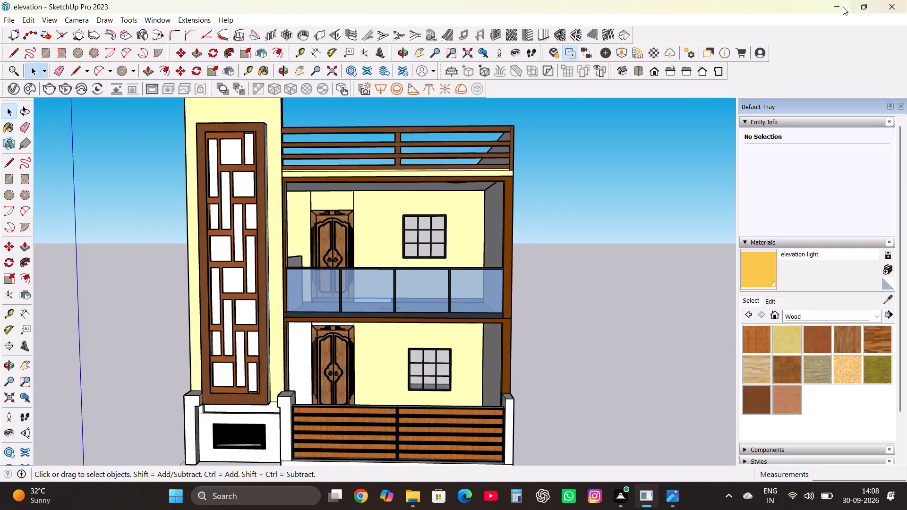